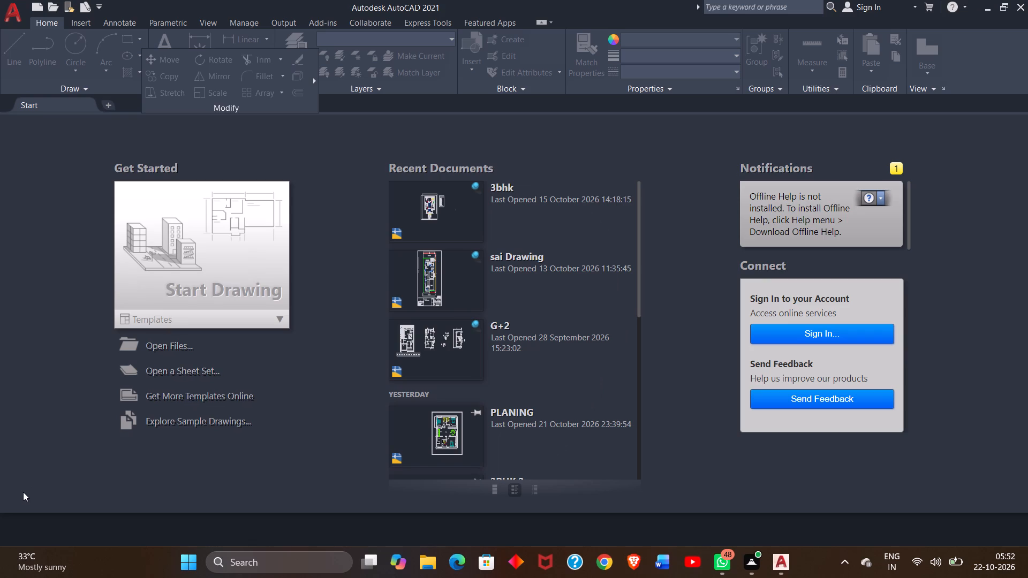
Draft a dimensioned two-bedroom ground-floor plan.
Start a new drawing.
{"action": "left_click", "coordinate": [241, 270]}
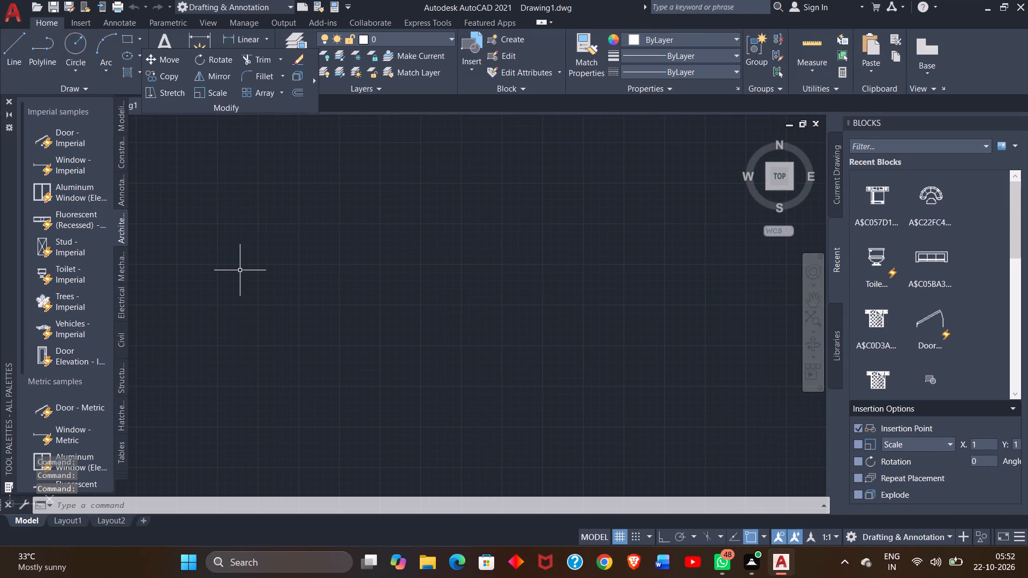
Review the file open and save settings in the program options.
{"action": "type", "text": "opt"}
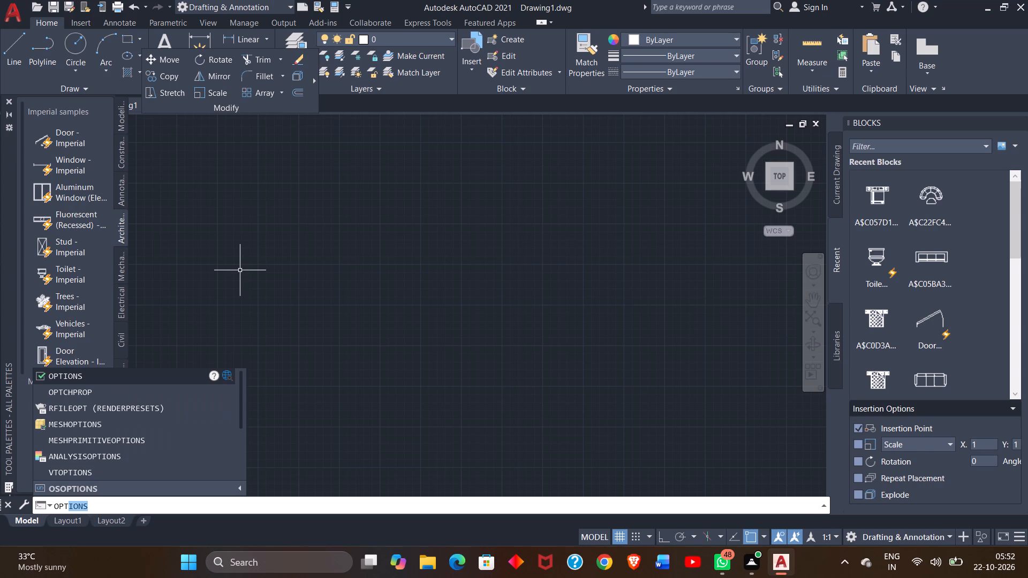
{"action": "type", "text": "ion"}
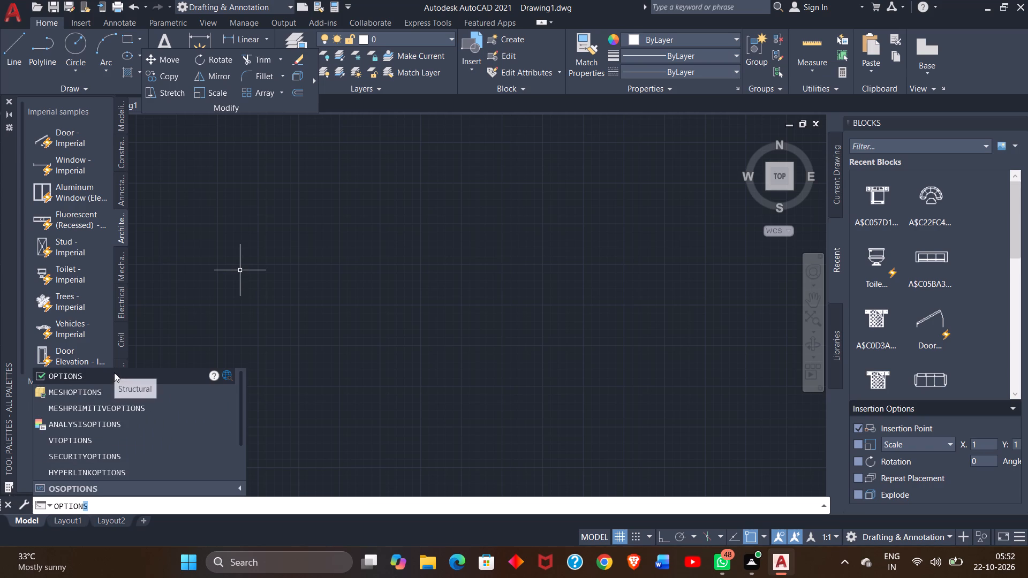
{"action": "left_click", "coordinate": [114, 376]}
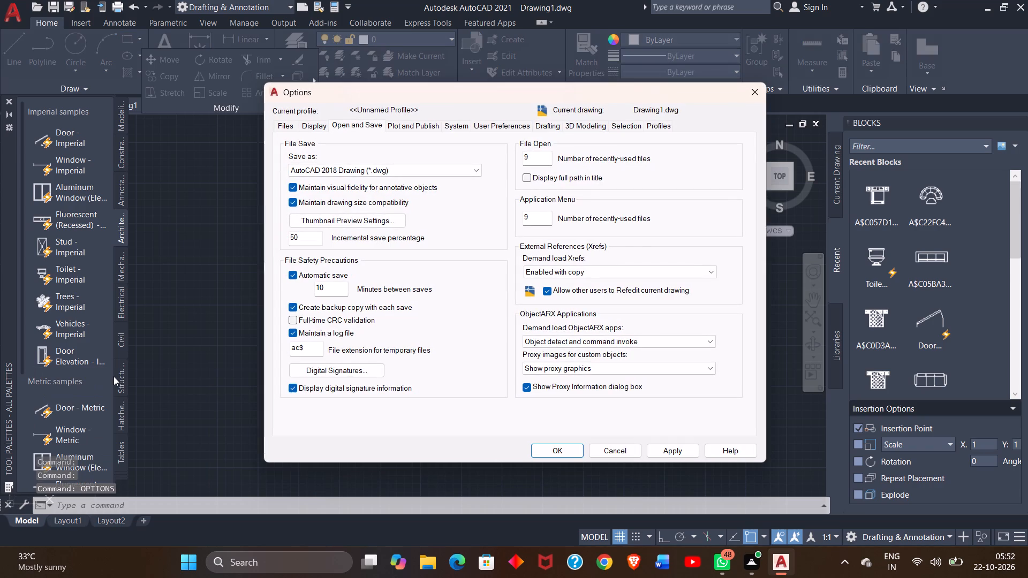
{"action": "left_click", "coordinate": [546, 446]}
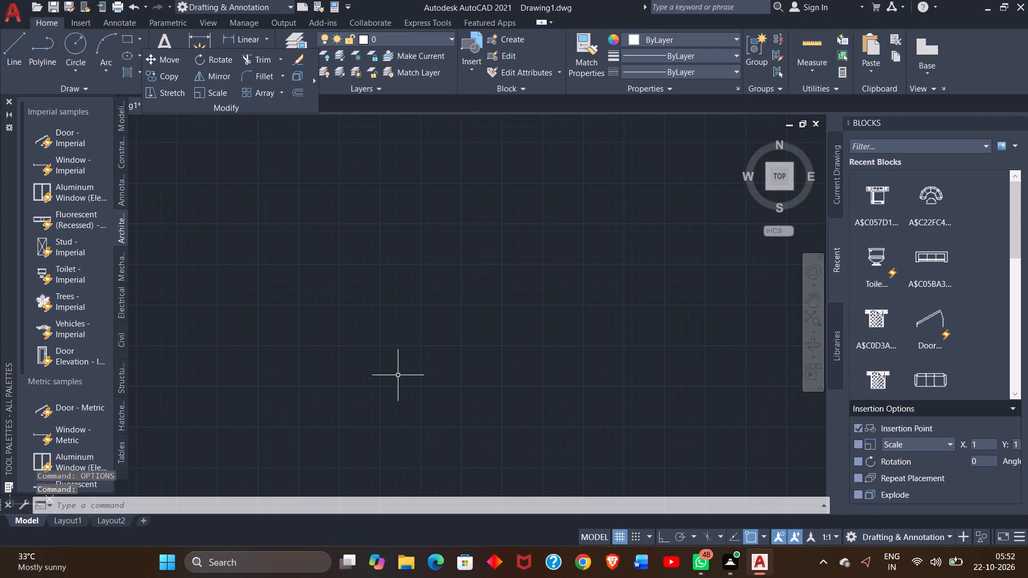
Configure the drawing units to Architectural length with 0'-0 1/2" precision and Inches as the insertion scale.
{"action": "type", "text": "un"}
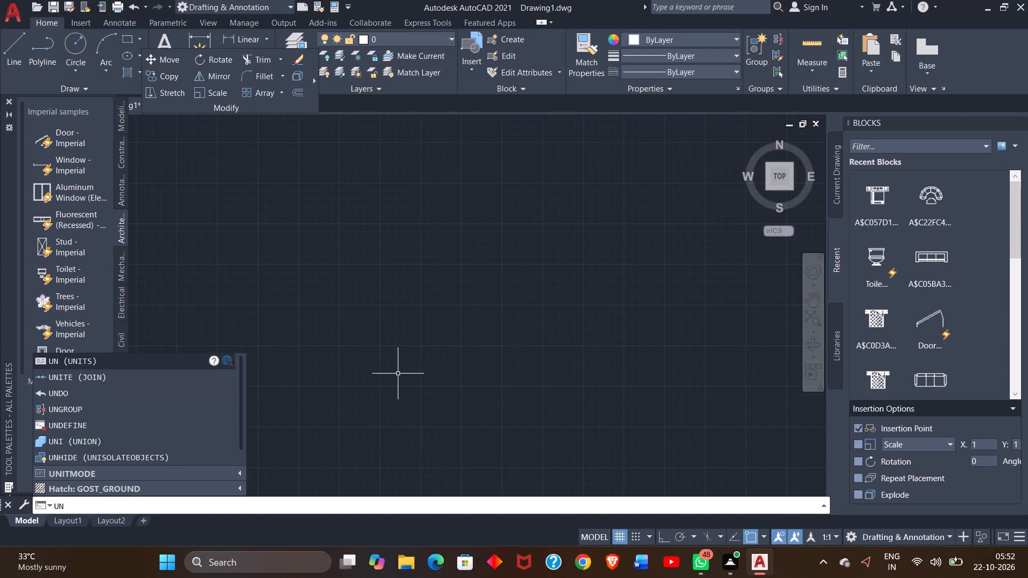
{"action": "key", "text": "Return"}
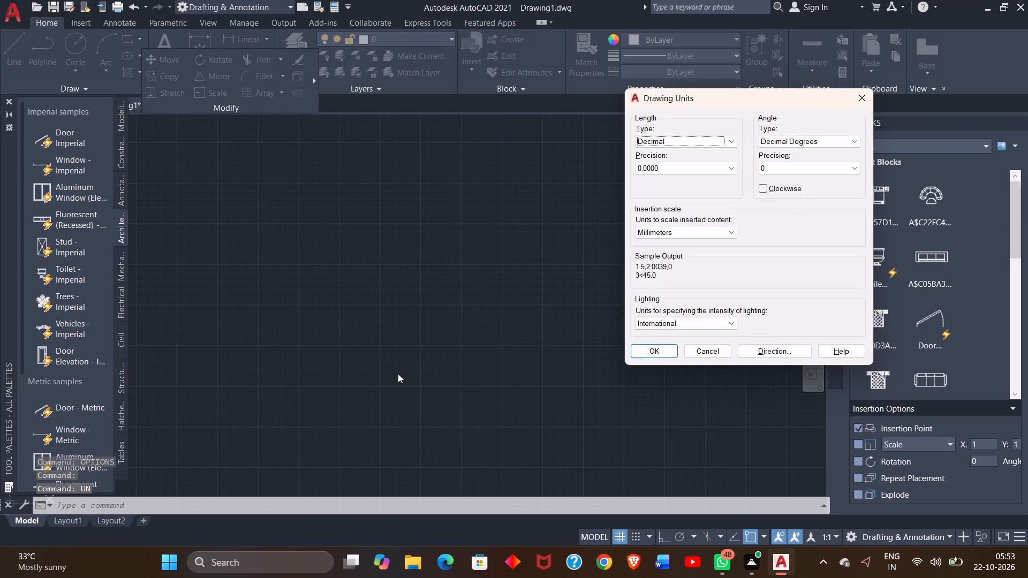
{"action": "left_click", "coordinate": [713, 139]}
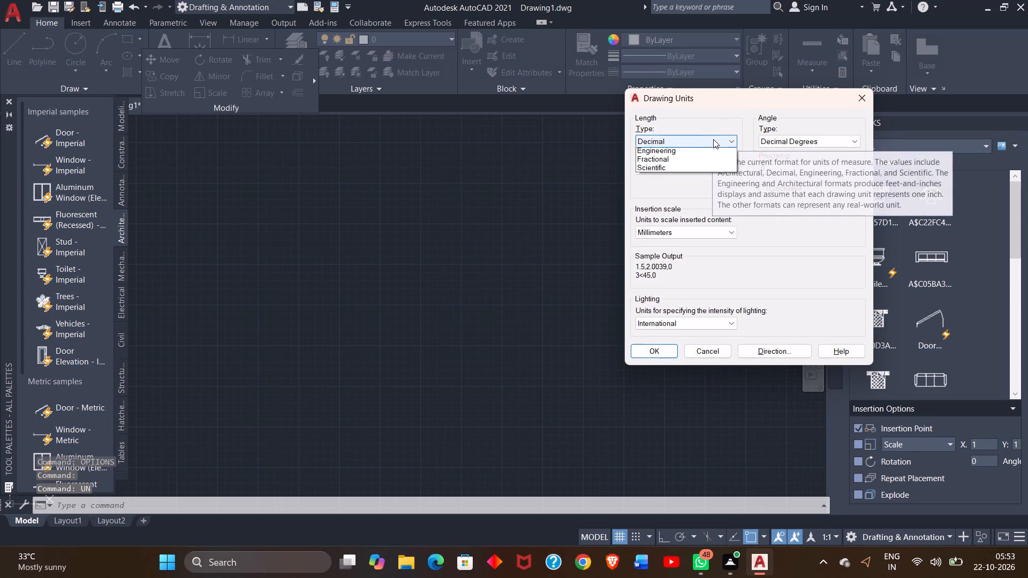
{"action": "left_click", "coordinate": [678, 153]}
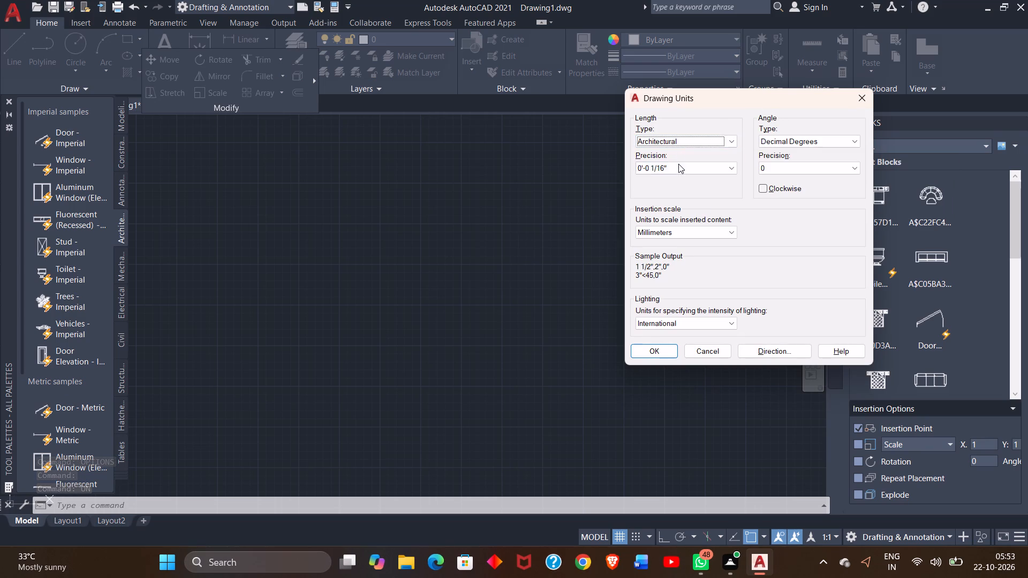
{"action": "left_click", "coordinate": [678, 165]}
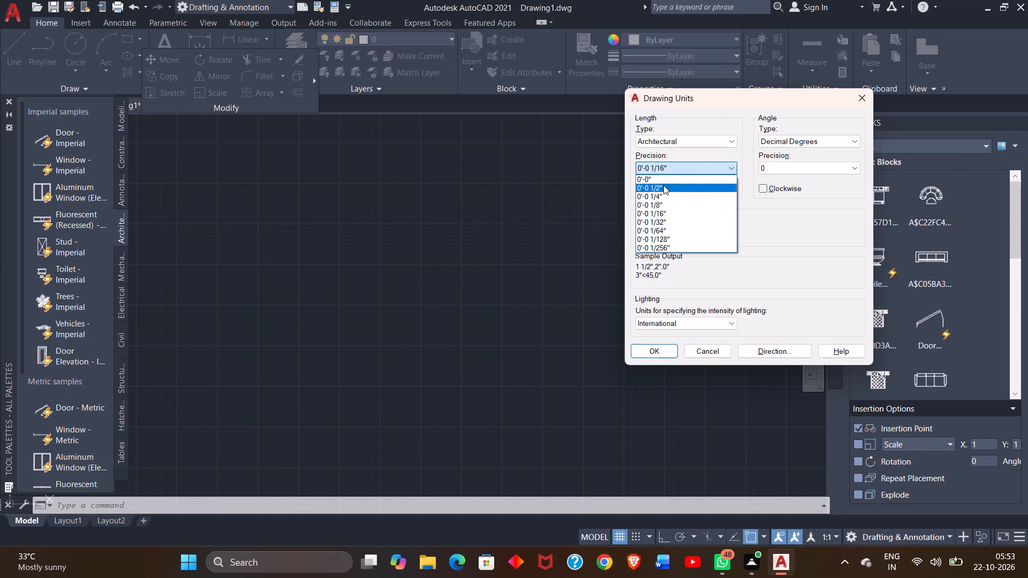
{"action": "left_click", "coordinate": [663, 185]}
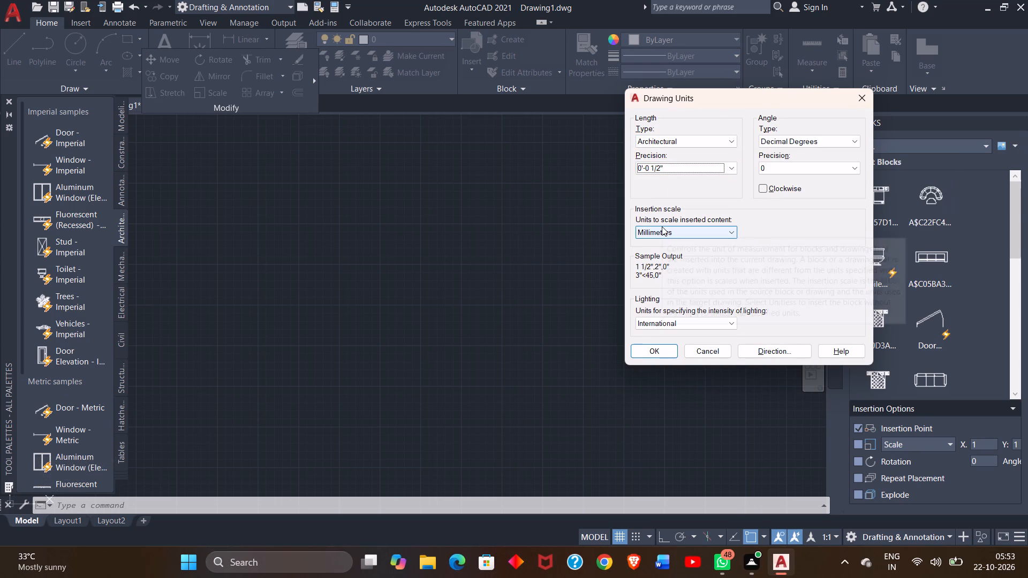
{"action": "left_click", "coordinate": [662, 226]}
{"action": "left_click", "coordinate": [657, 248]}
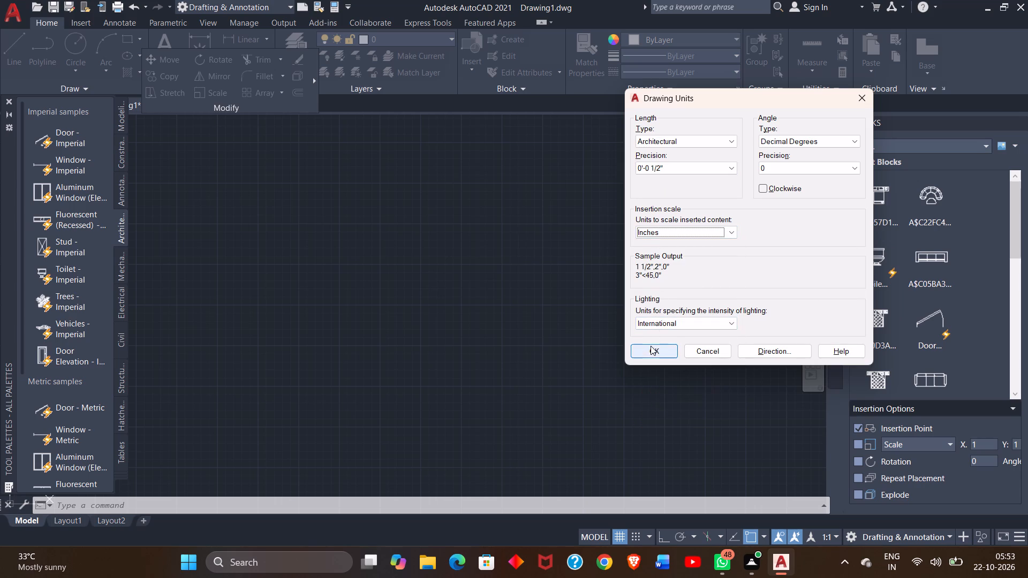
{"action": "left_click", "coordinate": [651, 346]}
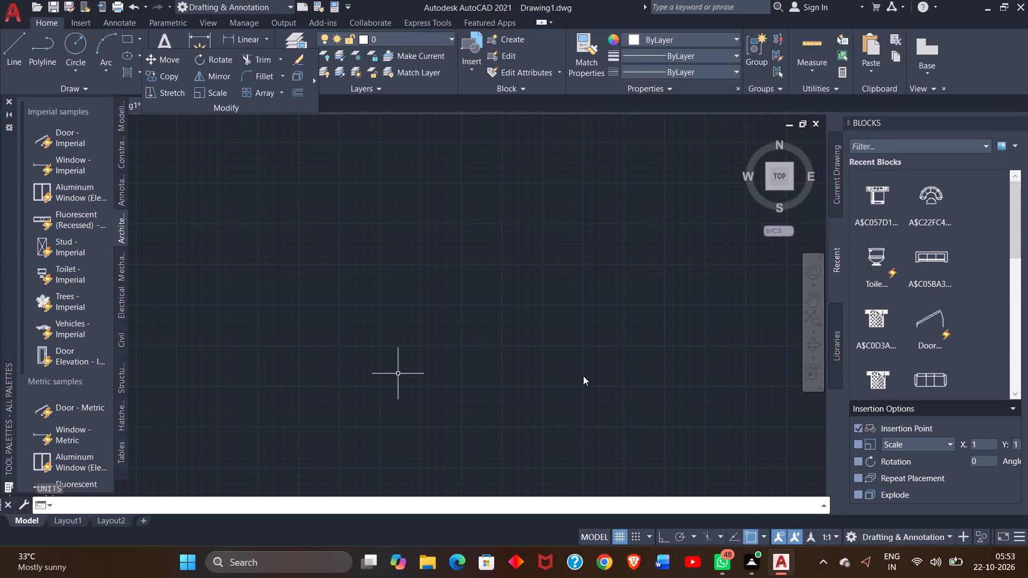
Create a new dimension style based on ISO-25 with Architectural primary units and set it as current.
{"action": "key", "text": "d"}
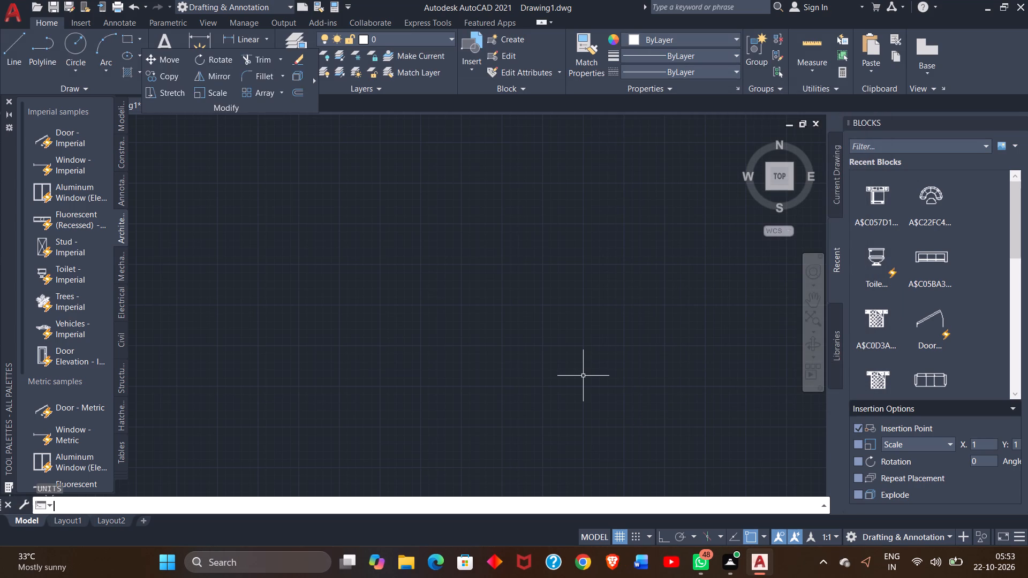
{"action": "key", "text": "Return"}
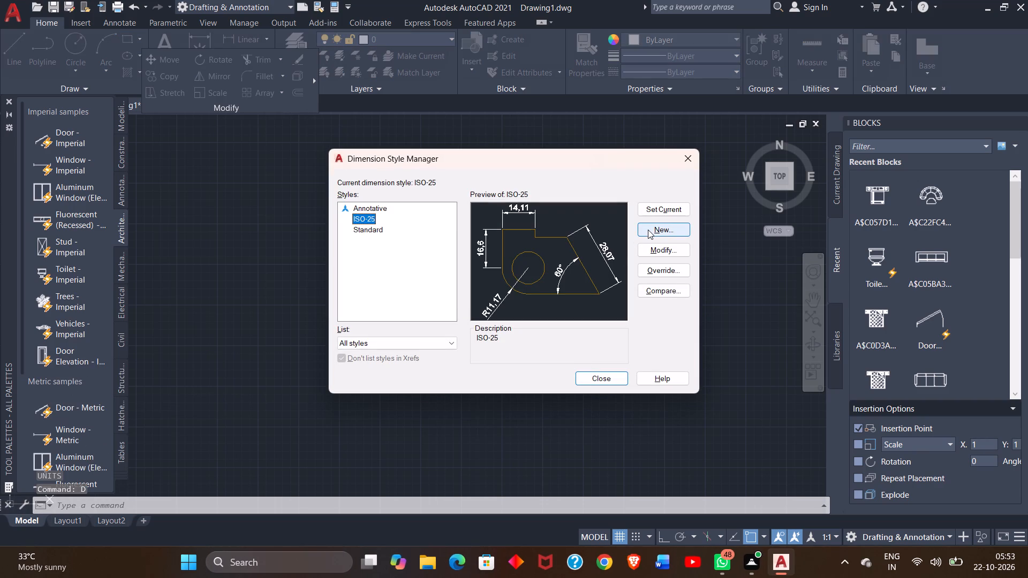
{"action": "left_click", "coordinate": [648, 230]}
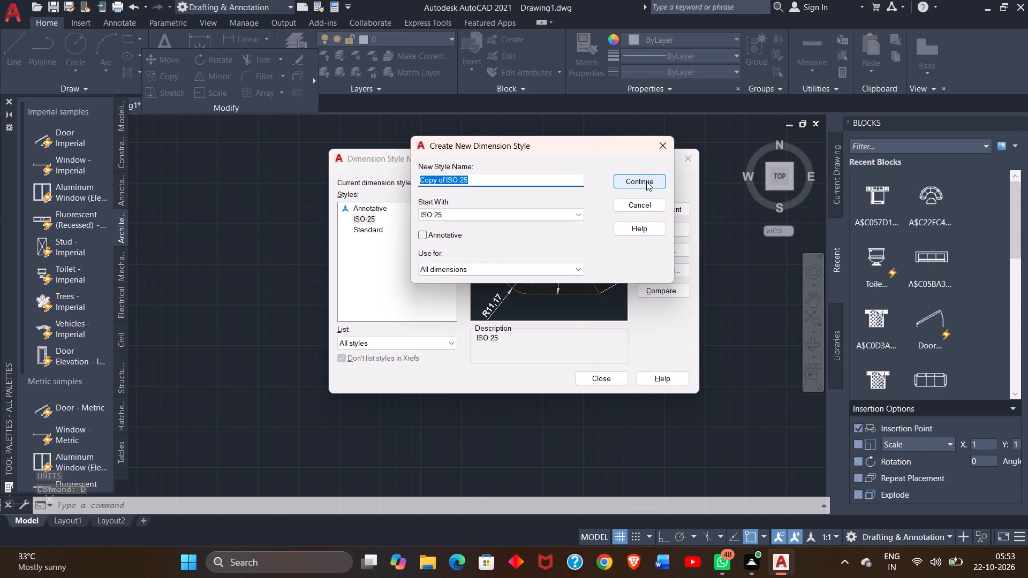
{"action": "left_click", "coordinate": [646, 181]}
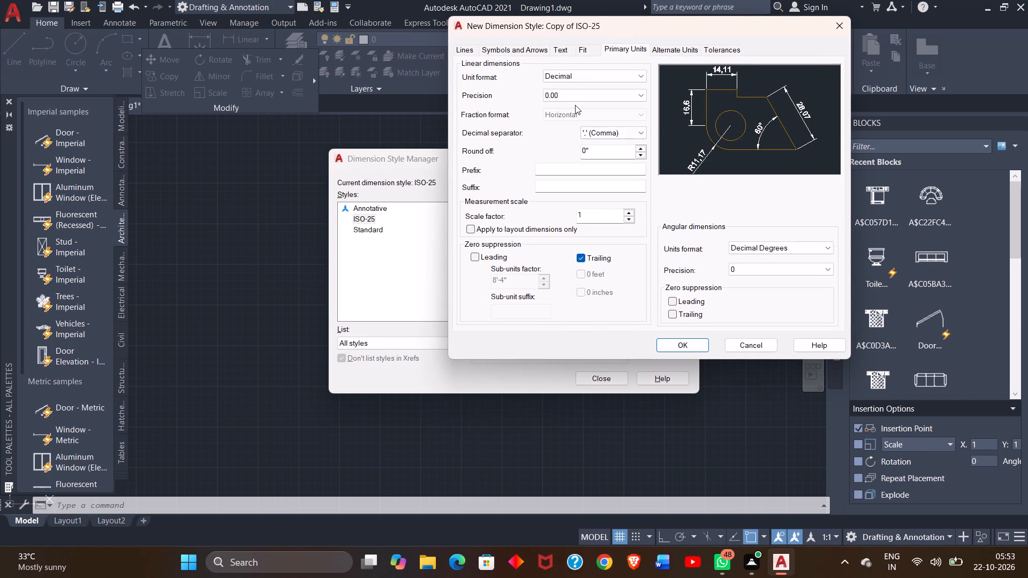
{"action": "left_click", "coordinate": [580, 74]}
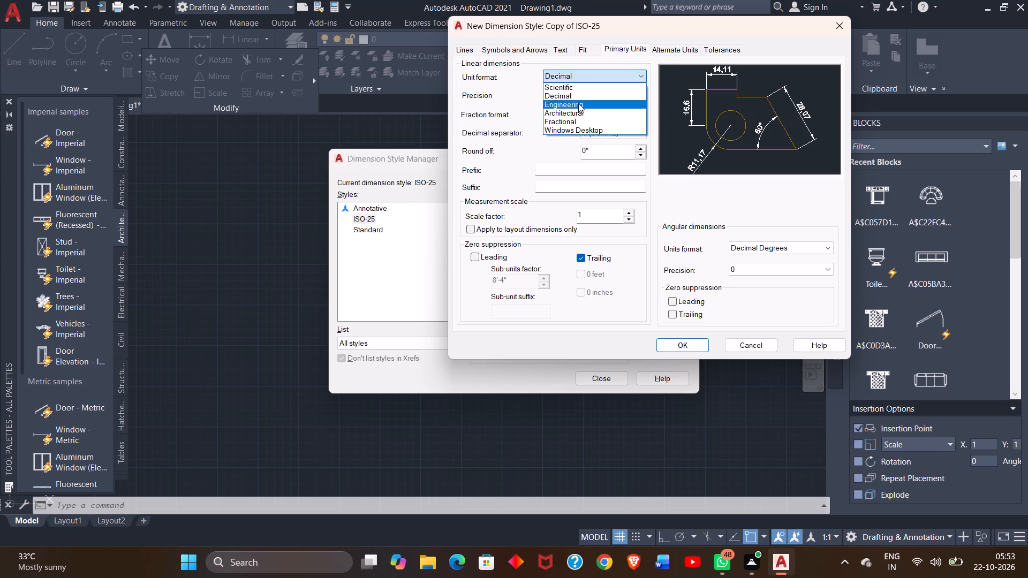
{"action": "left_click", "coordinate": [578, 111]}
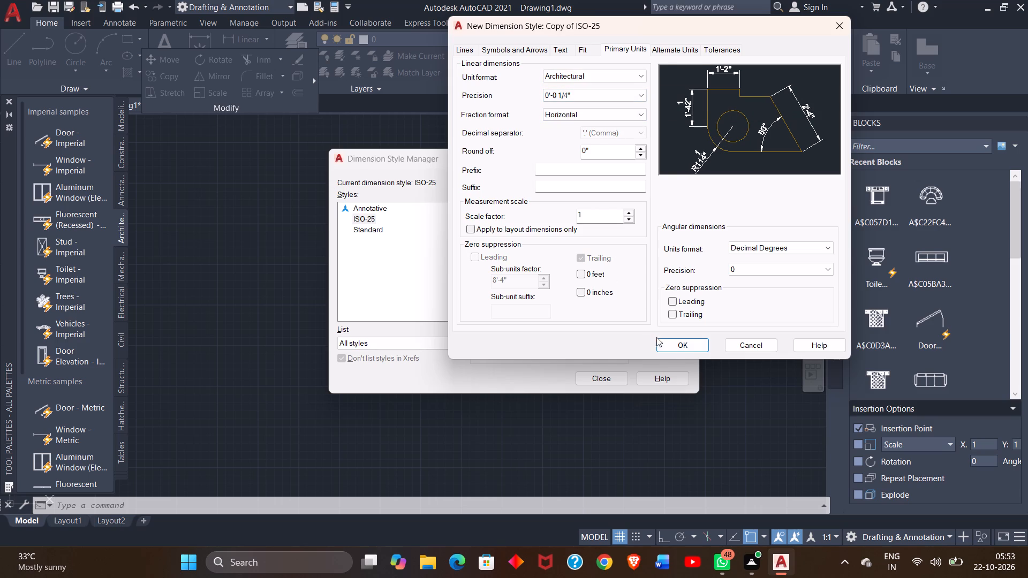
{"action": "left_click", "coordinate": [676, 345]}
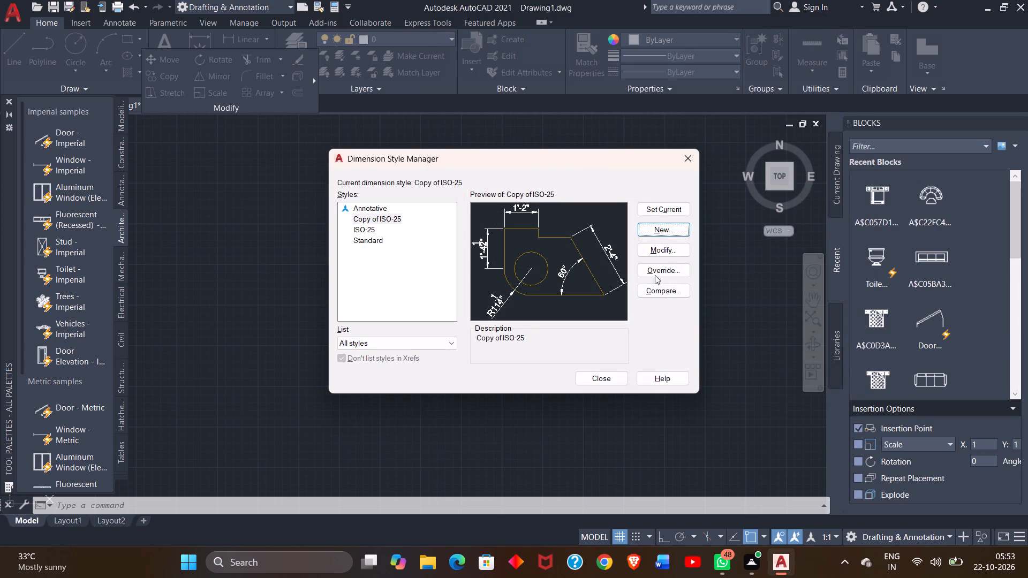
{"action": "left_click", "coordinate": [662, 209]}
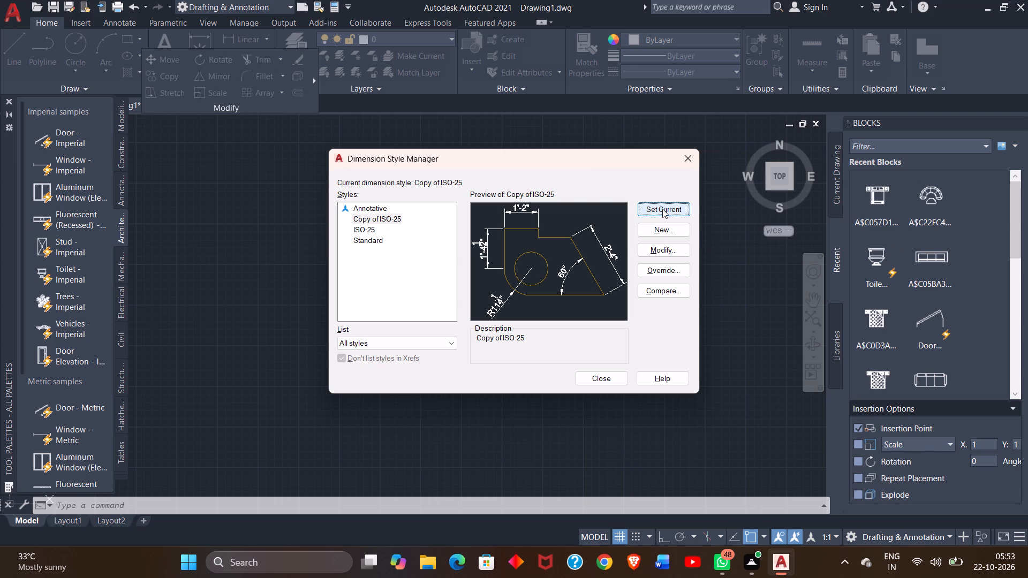
{"action": "left_click", "coordinate": [613, 379]}
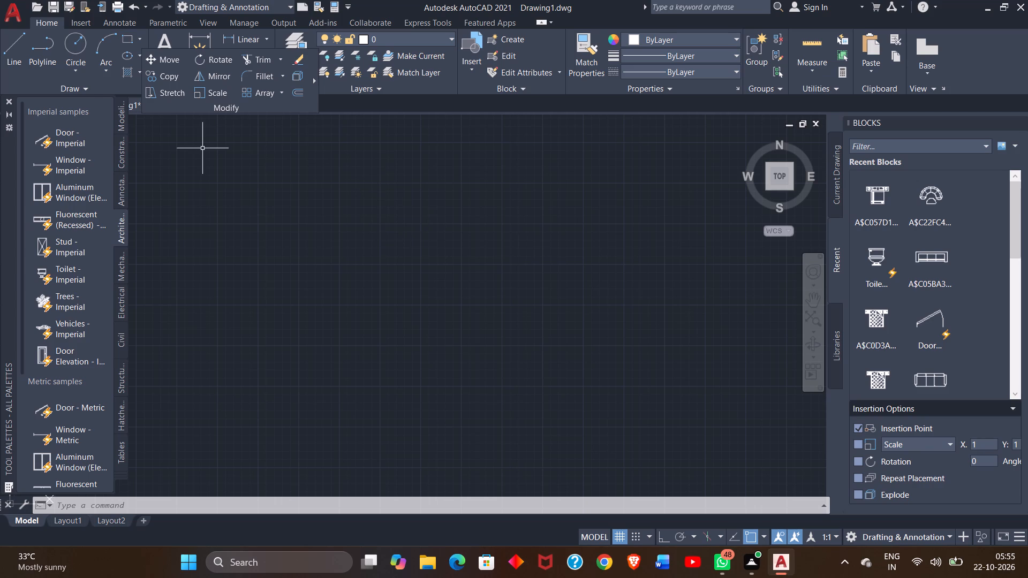
Draw a 33' horizontal line in the upper part of the drawing area with Ortho mode on.
{"action": "left_click", "coordinate": [5, 46]}
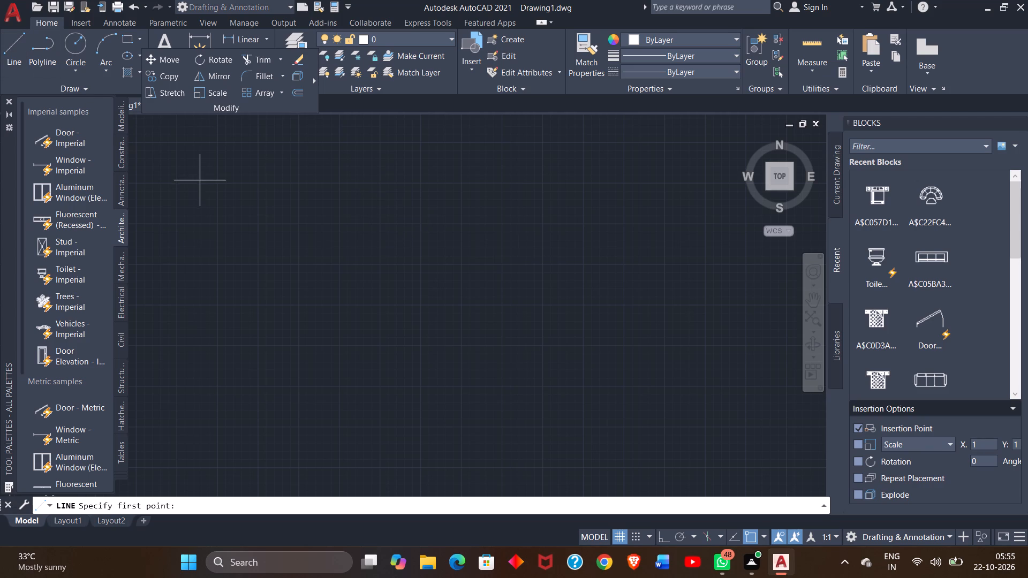
{"action": "left_click", "coordinate": [199, 180]}
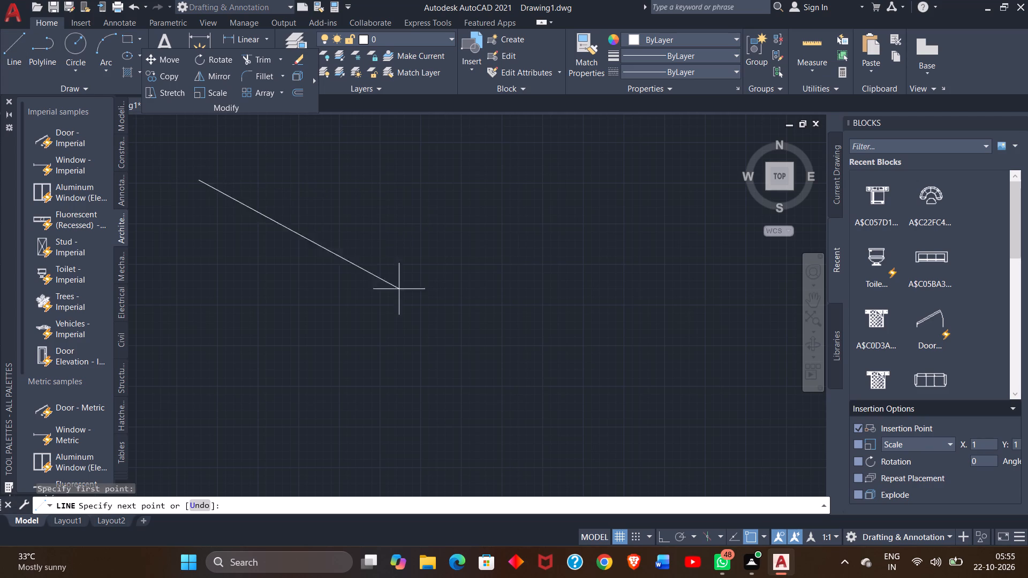
{"action": "left_click", "coordinate": [660, 534]}
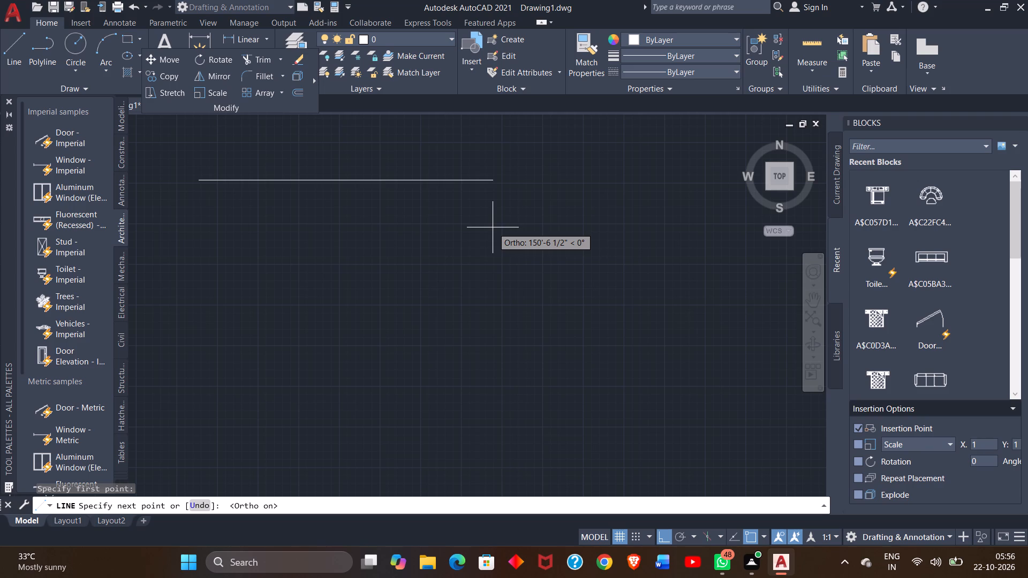
{"action": "type", "text": "33'"}
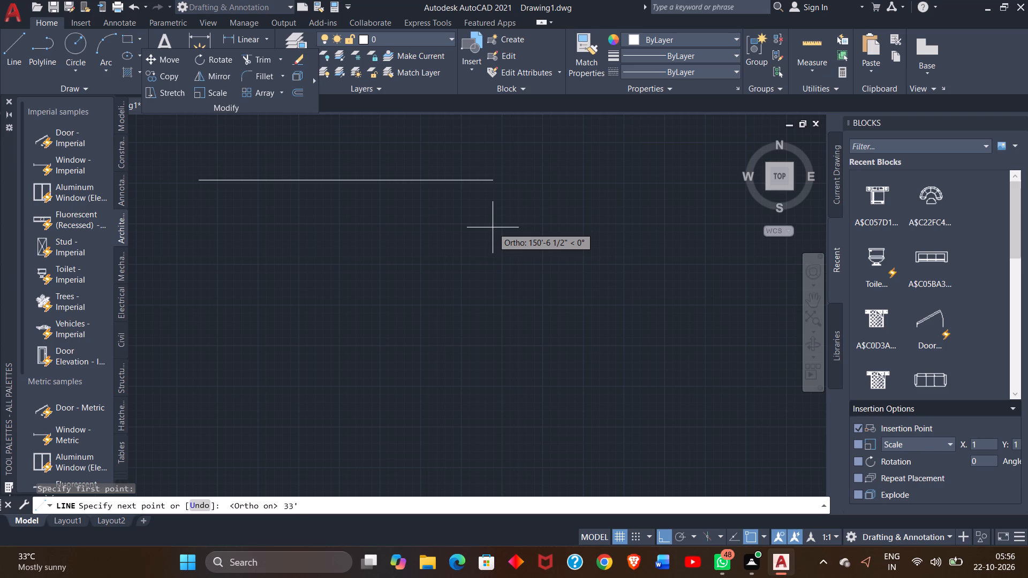
{"action": "key", "text": "Delete"}
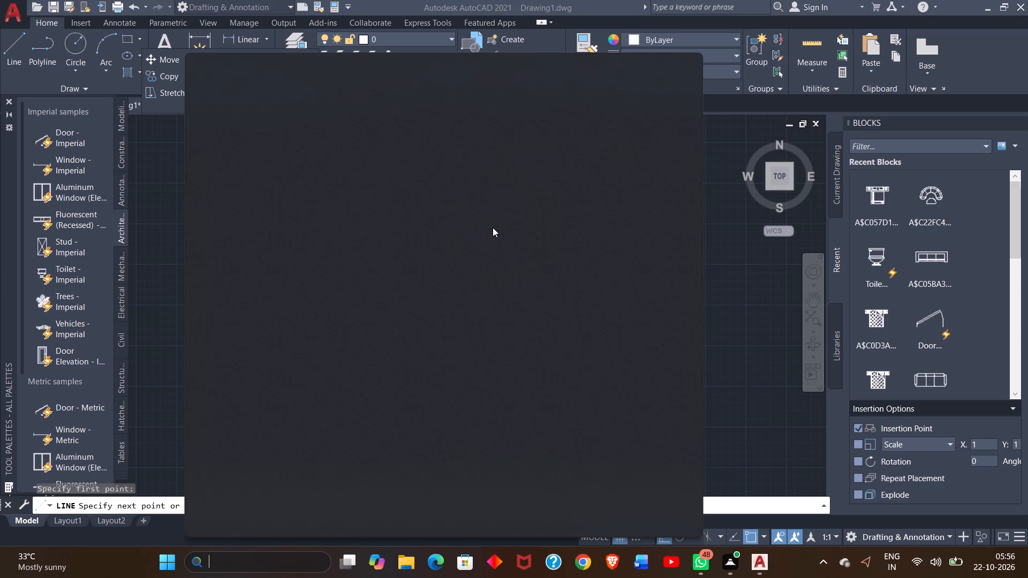
{"action": "left_click", "coordinate": [727, 248]}
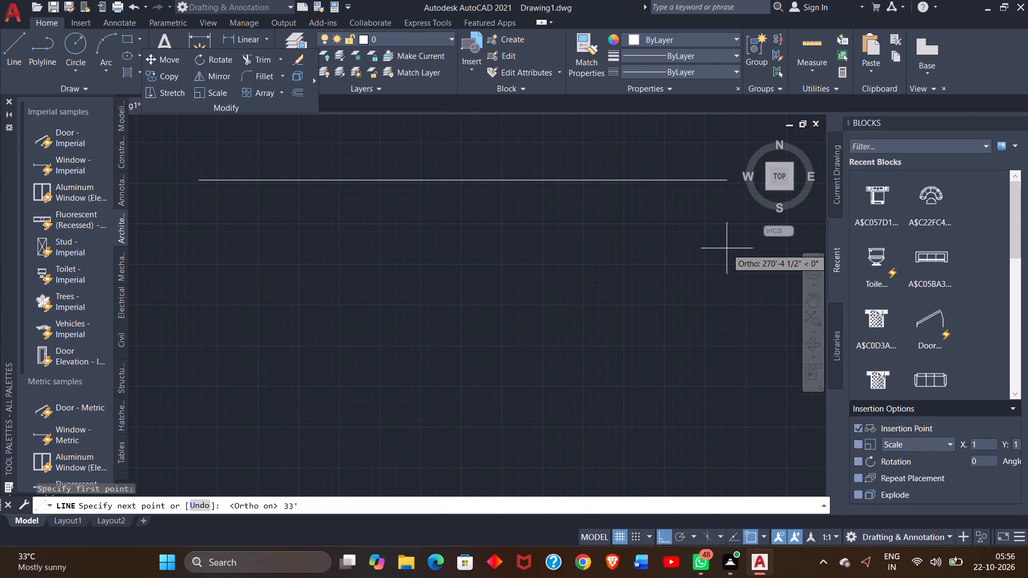
{"action": "right_click", "coordinate": [490, 254]}
{"action": "left_click", "coordinate": [524, 259]}
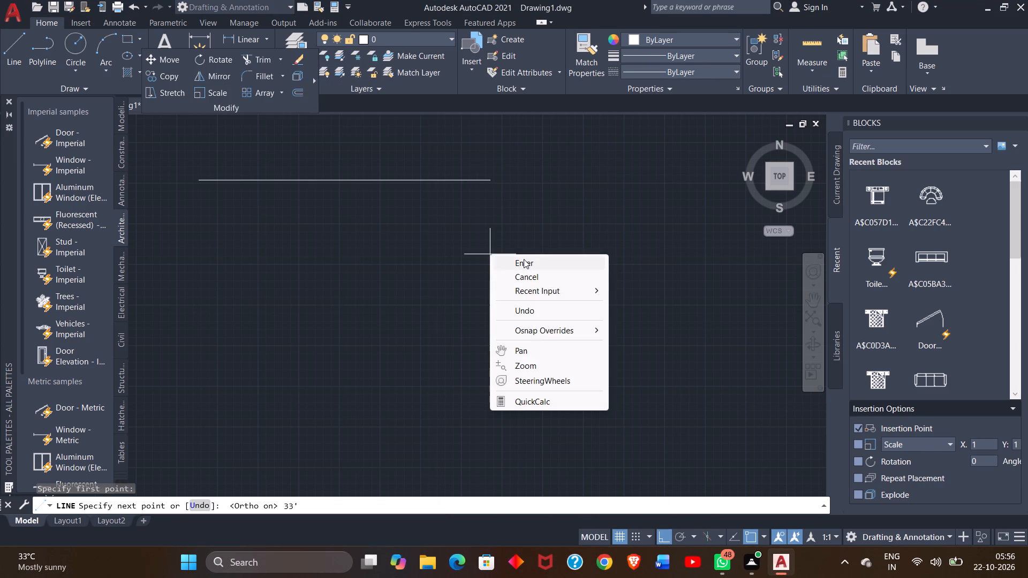
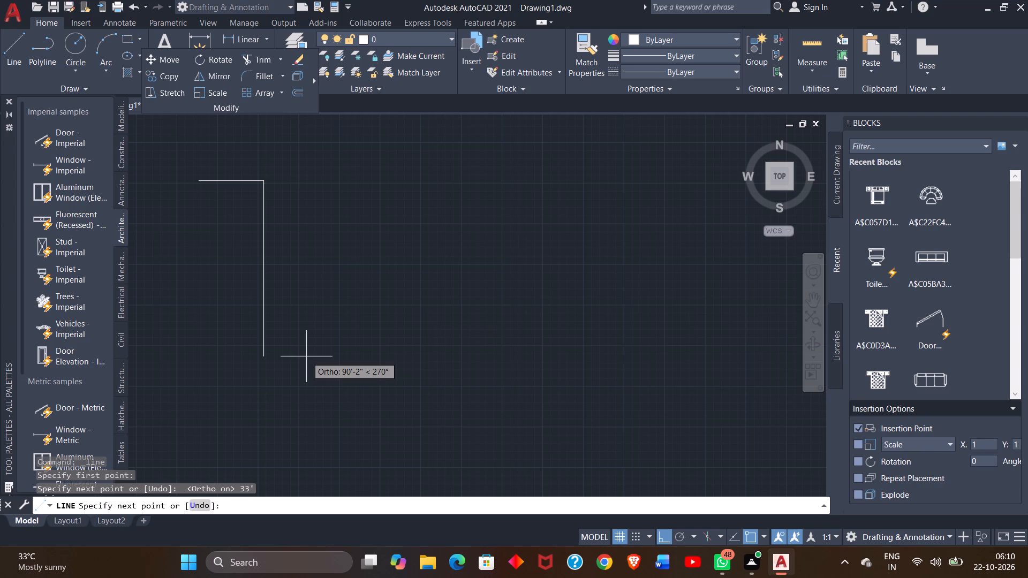
Complete the closed rectangle from the 33' line with a 50' vertical side, a 33' bottom side and a closing side.
{"action": "type", "text": "50'"}
{"action": "key", "text": "Return"}
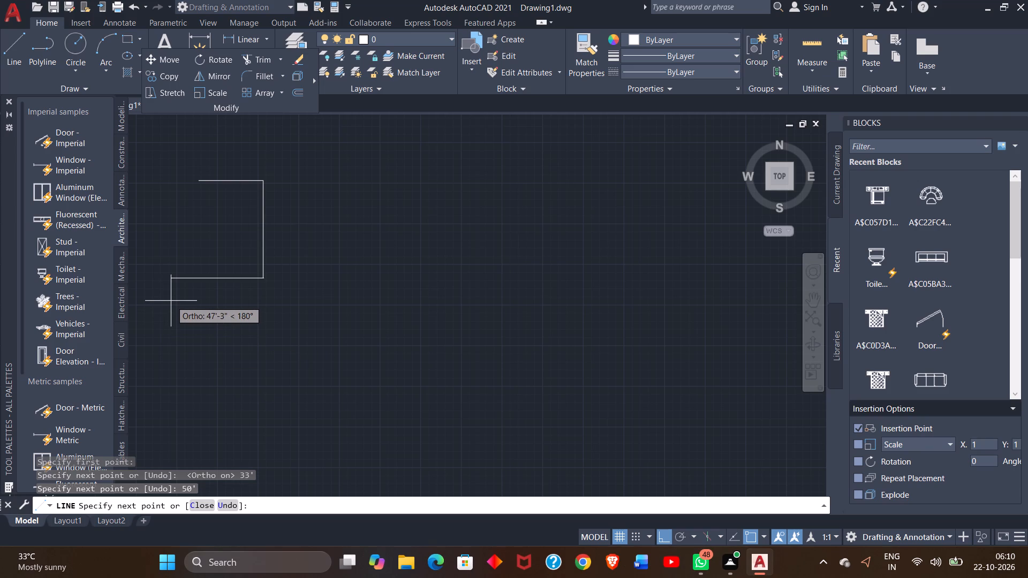
{"action": "type", "text": "33'"}
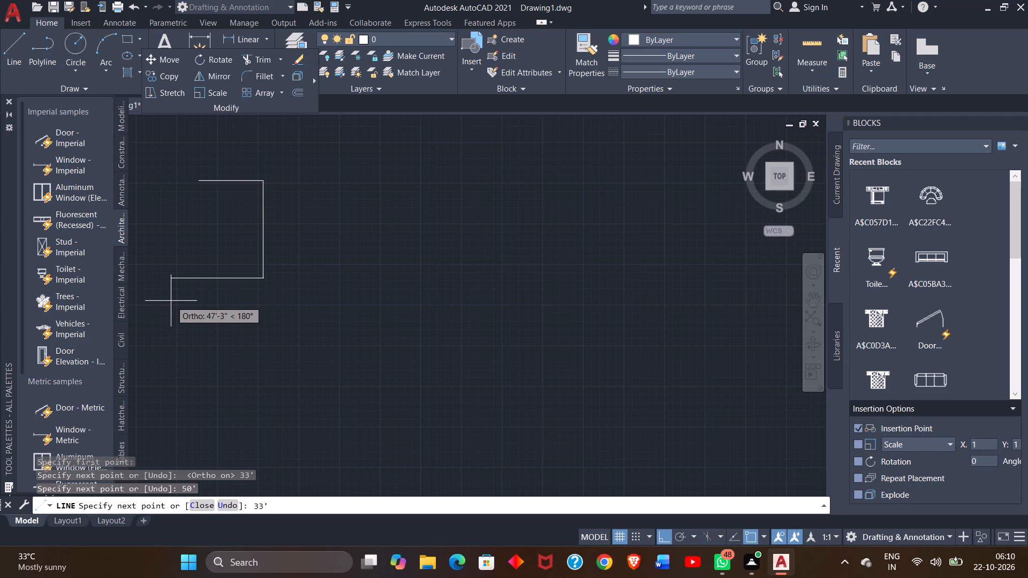
{"action": "key", "text": "Return"}
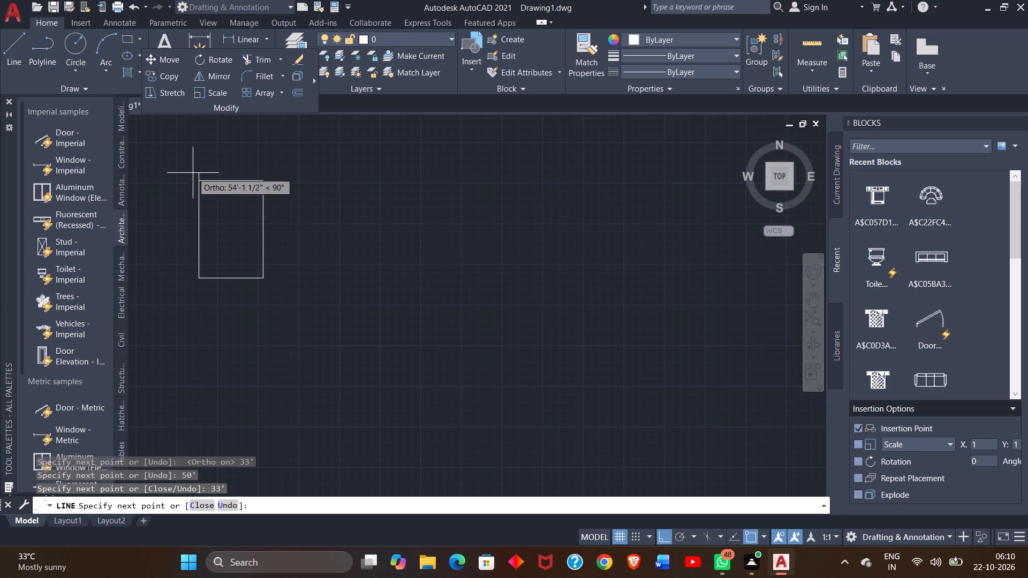
{"action": "left_click", "coordinate": [200, 180]}
{"action": "right_click", "coordinate": [200, 180]}
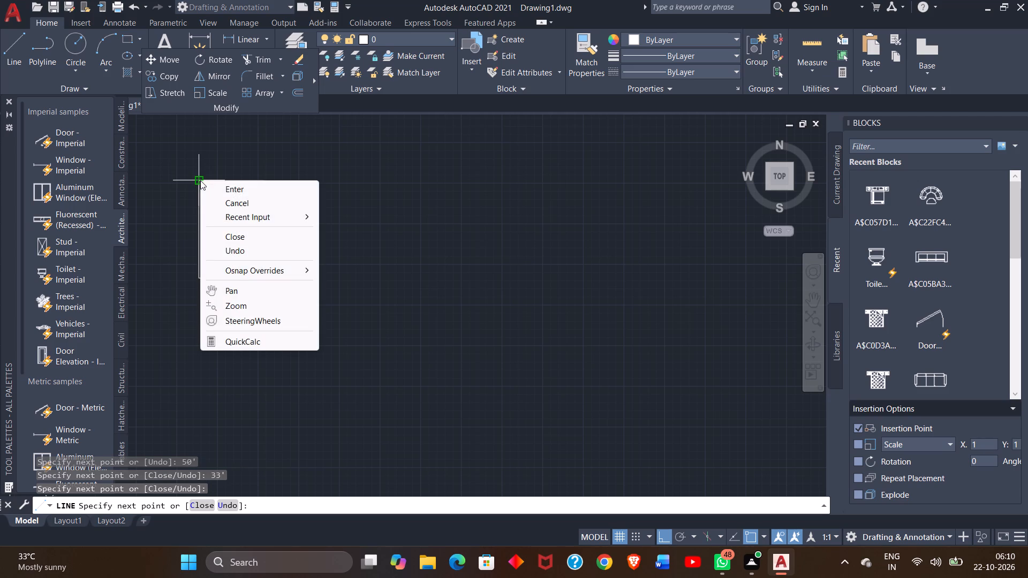
{"action": "left_click", "coordinate": [228, 190]}
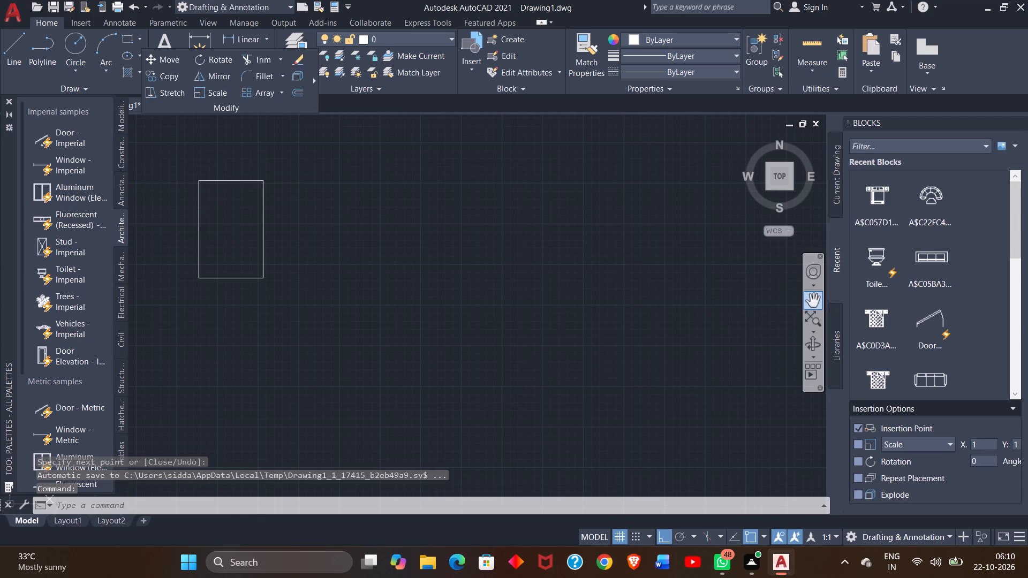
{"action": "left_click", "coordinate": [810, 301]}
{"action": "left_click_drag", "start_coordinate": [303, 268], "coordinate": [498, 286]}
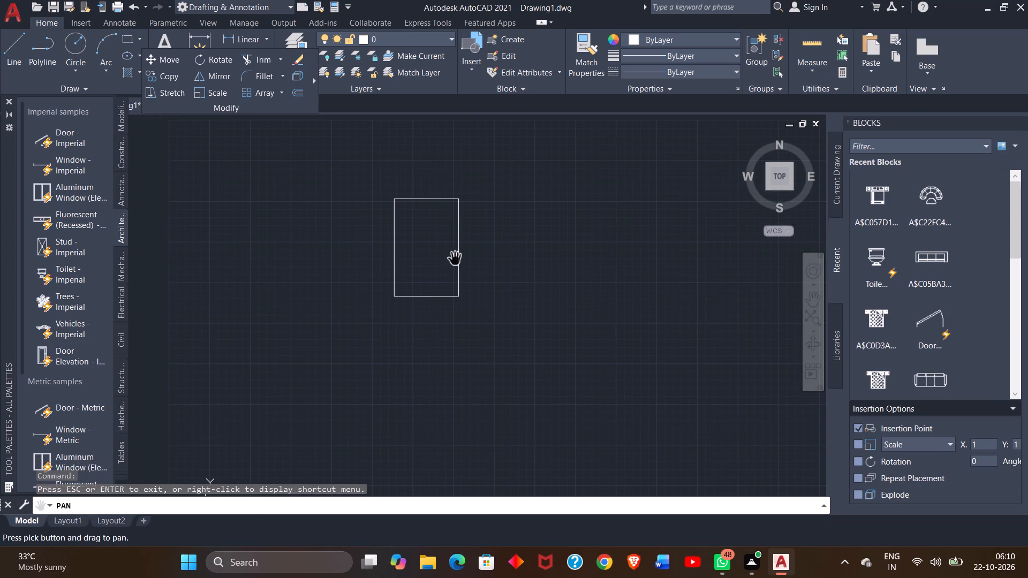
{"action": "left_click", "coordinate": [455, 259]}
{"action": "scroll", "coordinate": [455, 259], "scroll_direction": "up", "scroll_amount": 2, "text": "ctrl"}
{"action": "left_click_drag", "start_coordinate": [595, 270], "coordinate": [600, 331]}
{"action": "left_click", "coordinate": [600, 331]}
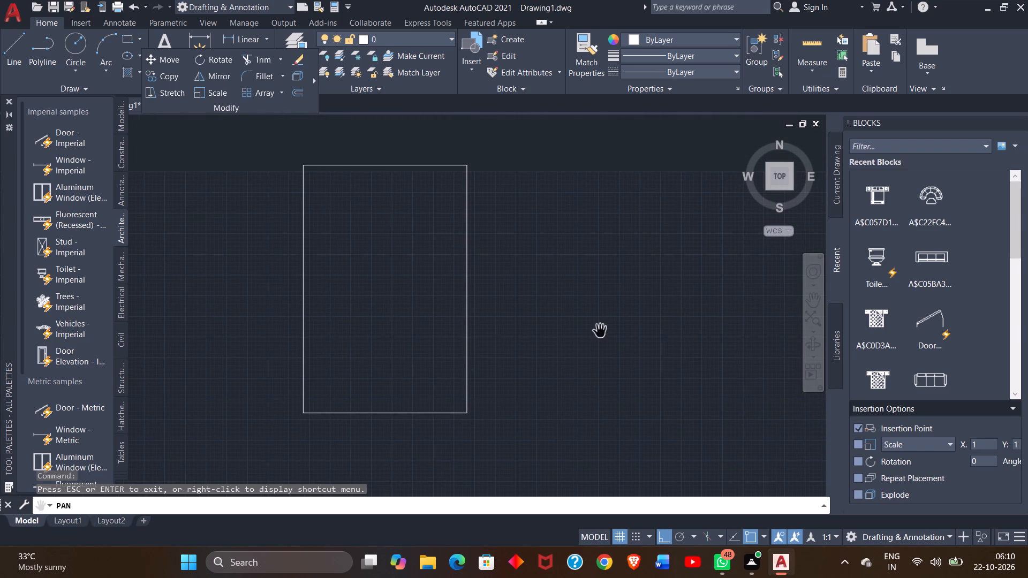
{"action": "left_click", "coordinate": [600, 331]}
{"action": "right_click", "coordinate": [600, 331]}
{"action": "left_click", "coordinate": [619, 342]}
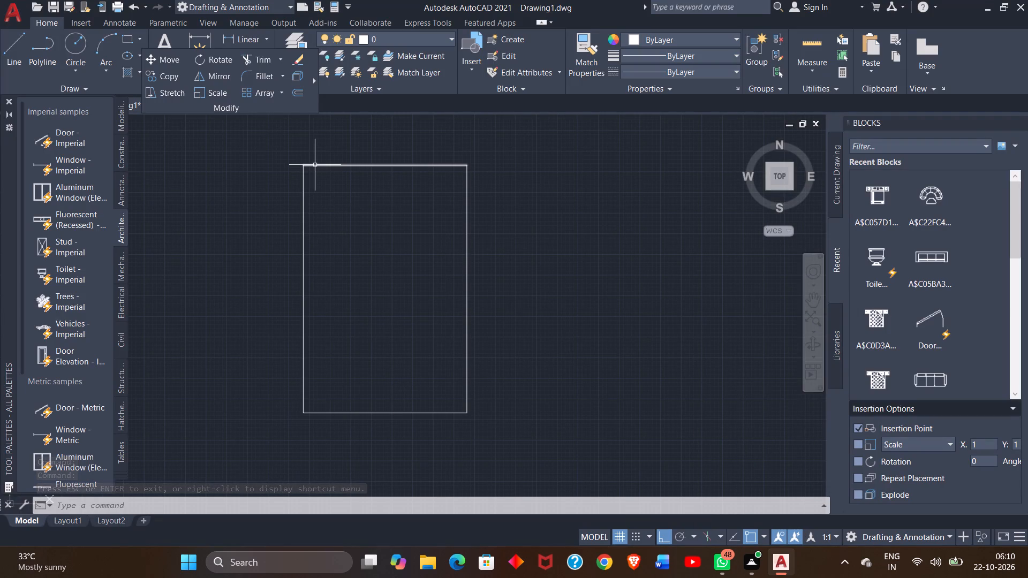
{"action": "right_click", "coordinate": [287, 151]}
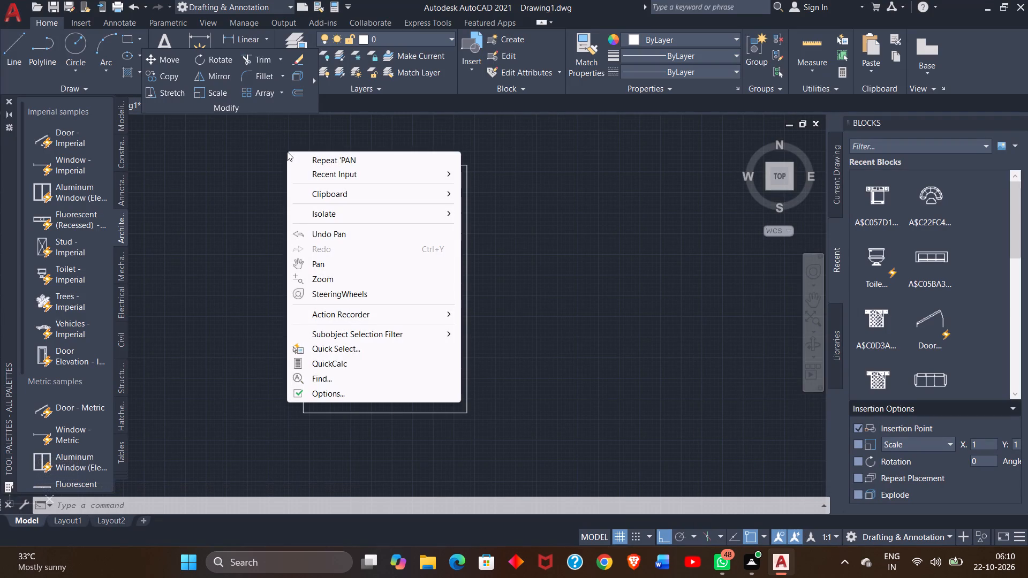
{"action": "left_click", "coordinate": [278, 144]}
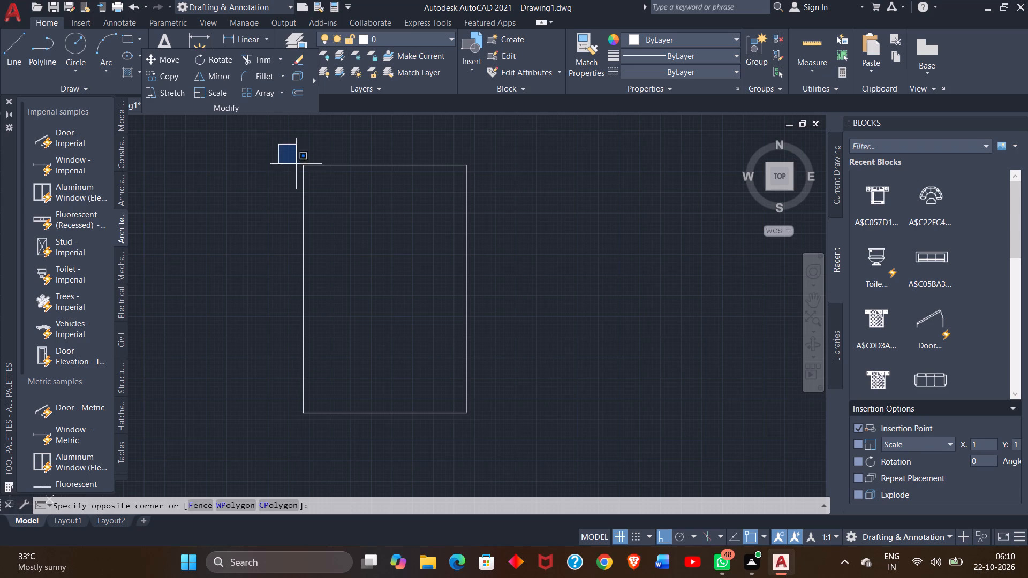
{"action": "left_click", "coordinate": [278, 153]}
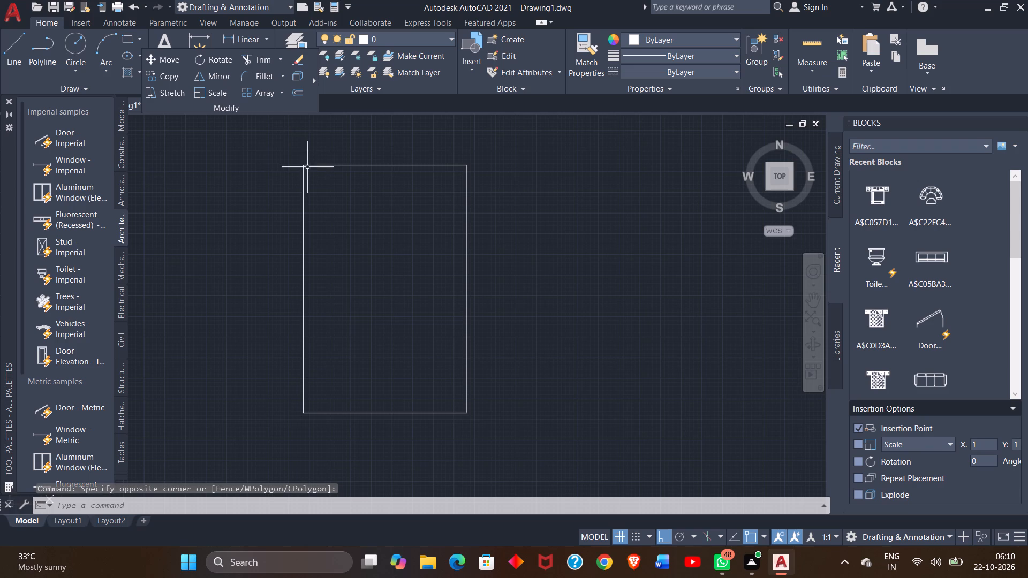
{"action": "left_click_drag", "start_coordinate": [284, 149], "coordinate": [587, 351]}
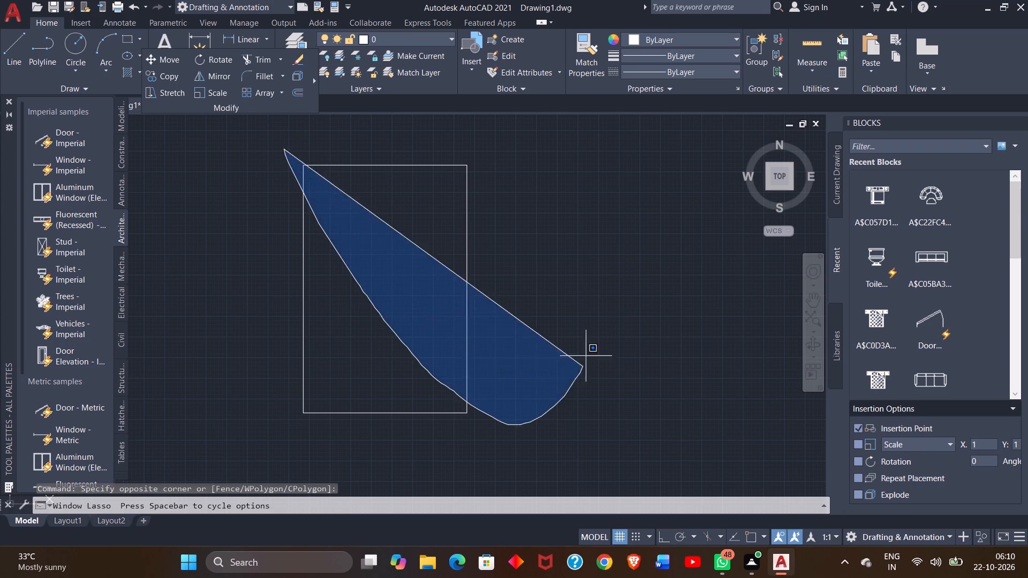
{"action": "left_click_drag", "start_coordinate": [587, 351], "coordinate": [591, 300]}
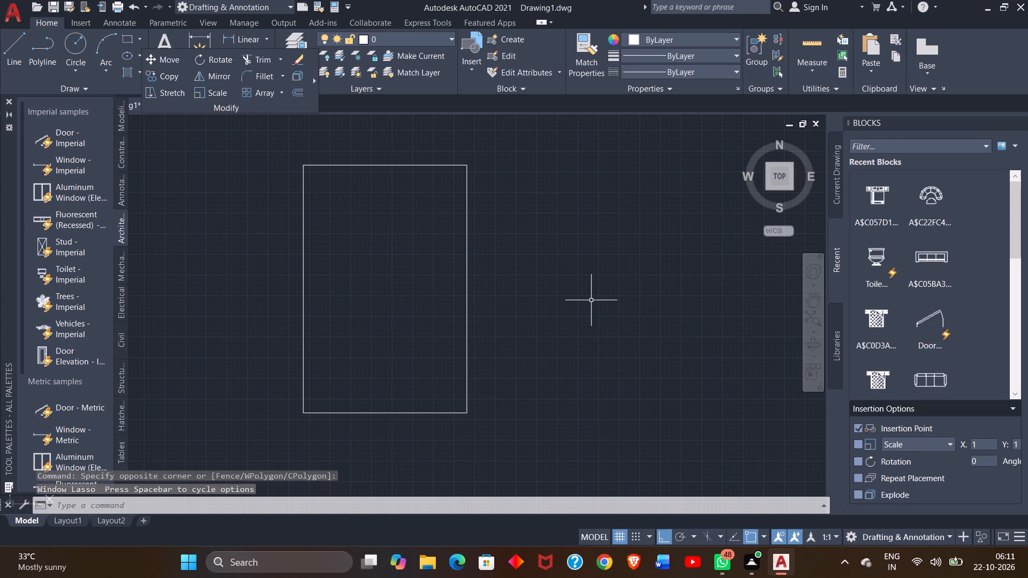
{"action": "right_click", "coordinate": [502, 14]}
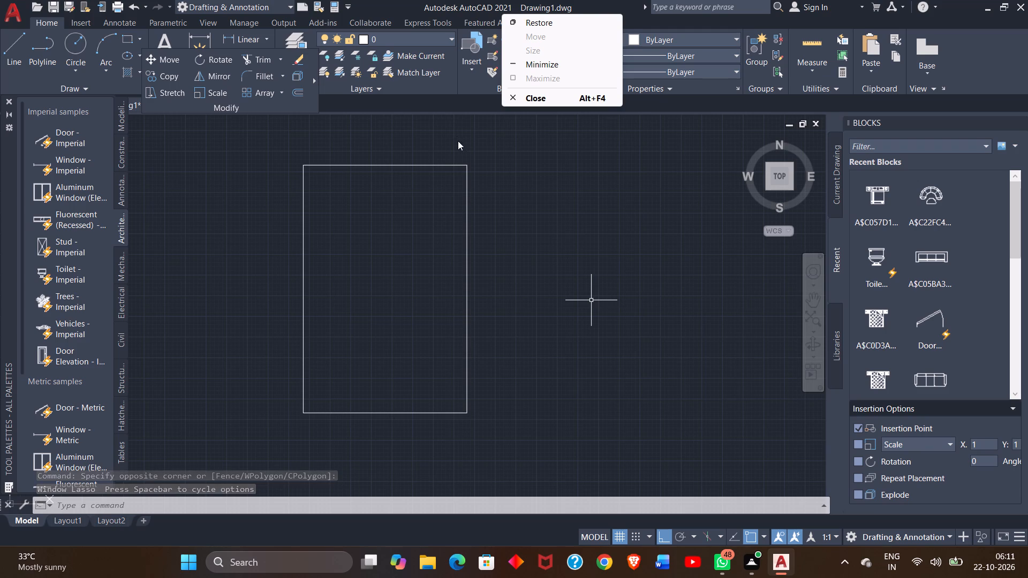
Offset all four sides of the rectangle 9" inward to form the outer walls.
{"action": "left_click", "coordinate": [447, 137]}
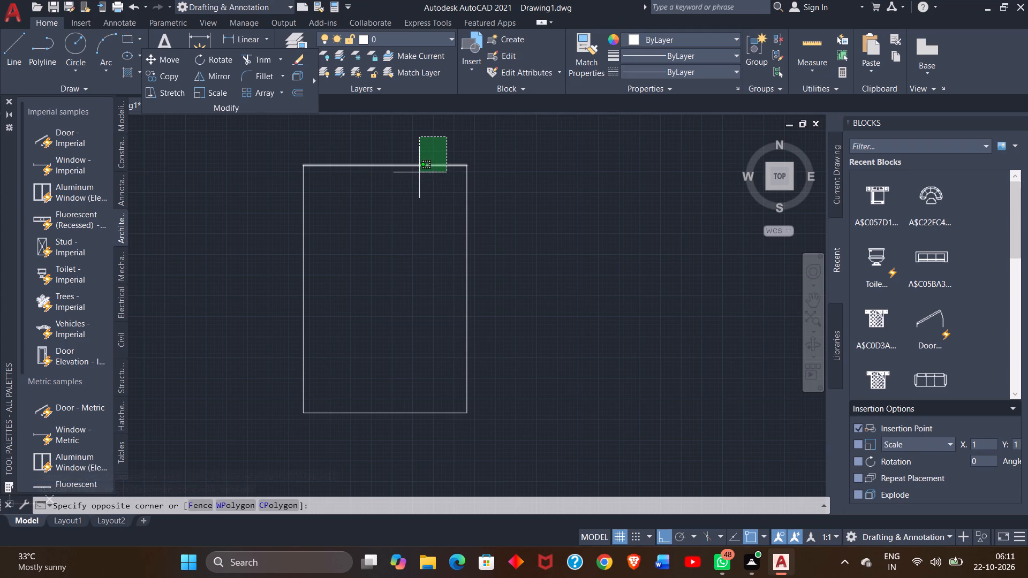
{"action": "left_click", "coordinate": [419, 172]}
{"action": "type", "text": "off"}
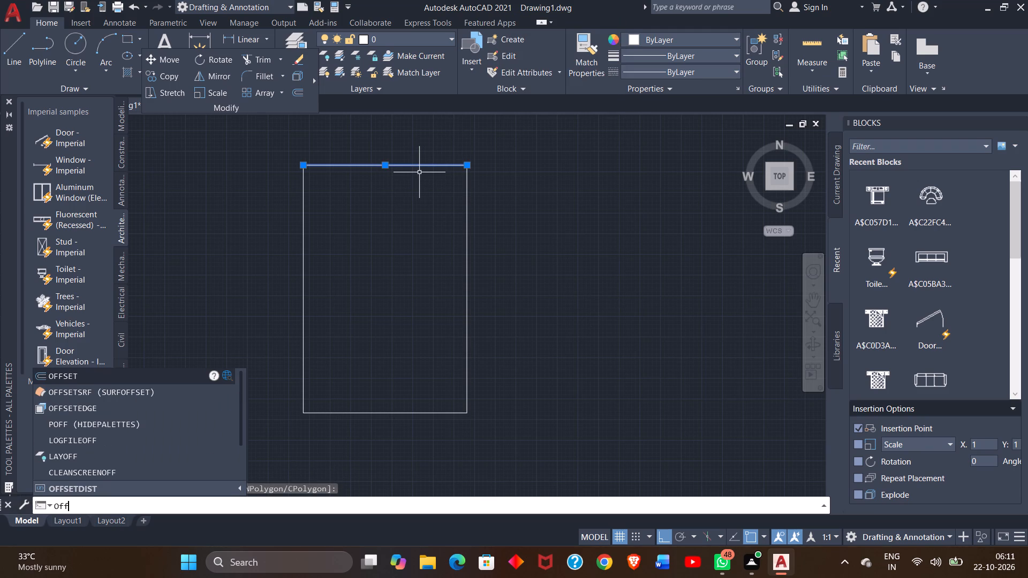
{"action": "key", "text": "Return"}
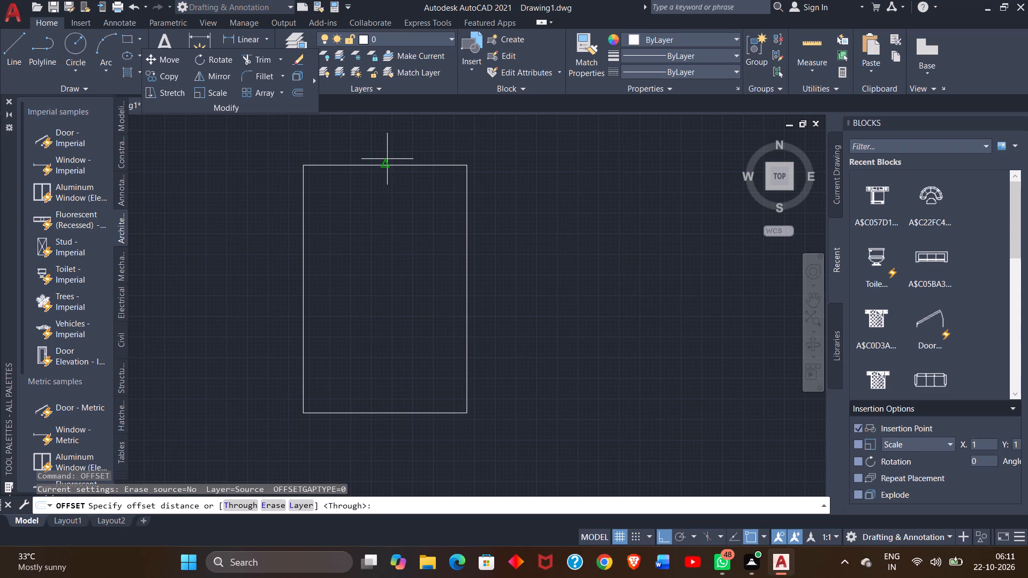
{"action": "key", "text": "9"}
{"action": "key", "text": "shift+quotedbl"}
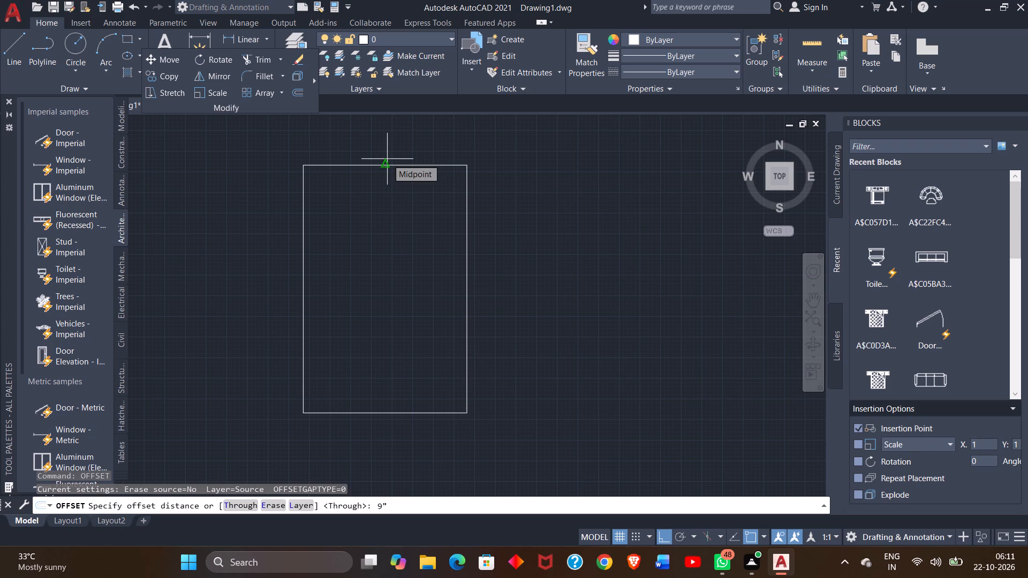
{"action": "key", "text": "Return"}
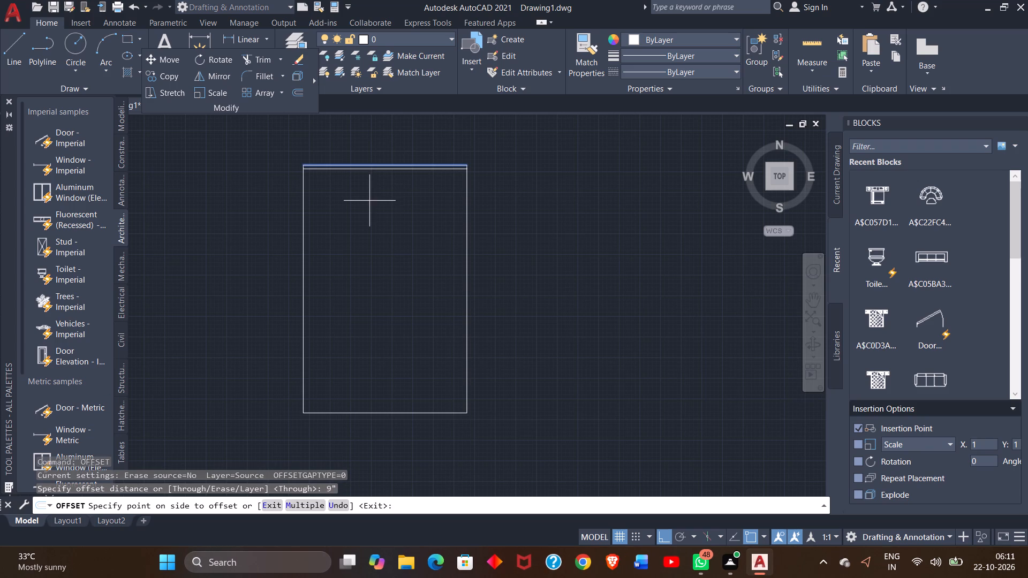
{"action": "left_click", "coordinate": [369, 201]}
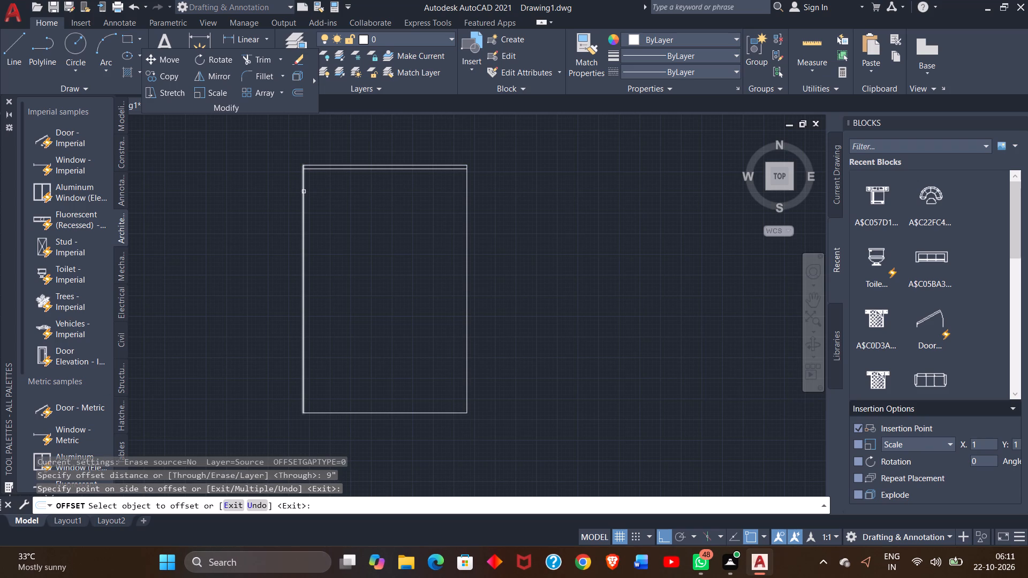
{"action": "left_click", "coordinate": [304, 192]}
{"action": "left_click", "coordinate": [318, 192]}
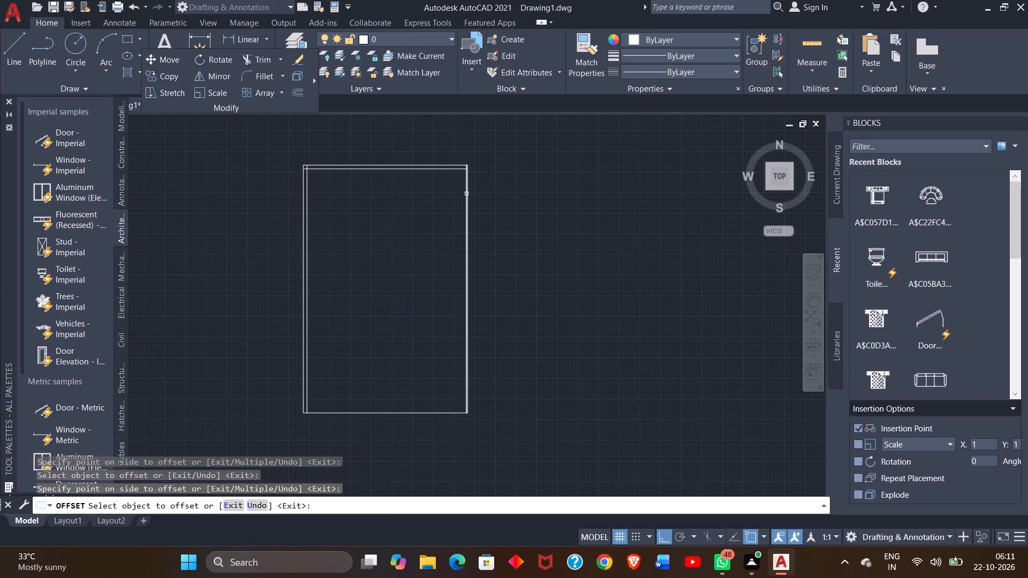
{"action": "left_click", "coordinate": [466, 194]}
{"action": "left_click", "coordinate": [431, 190]}
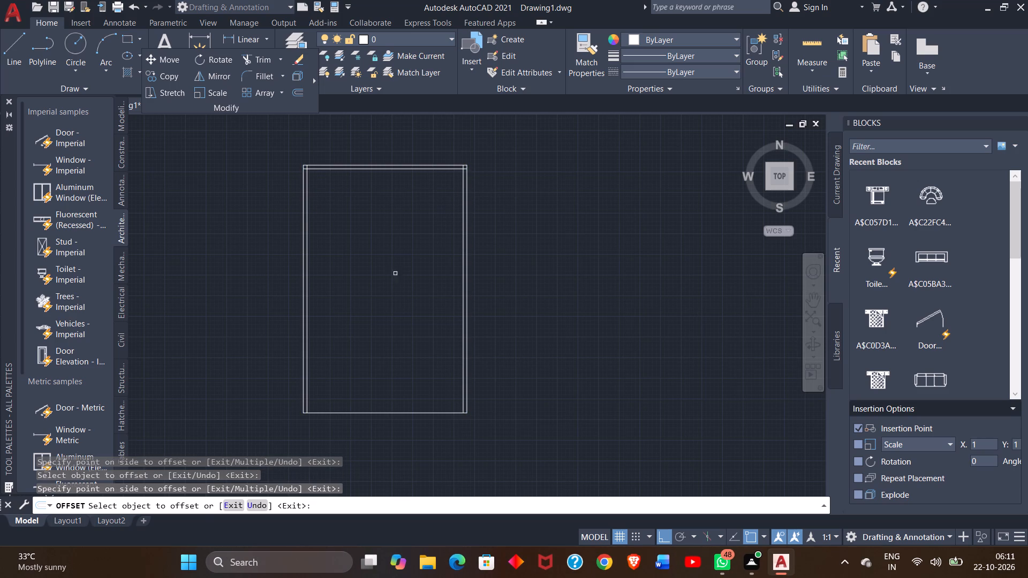
{"action": "left_click", "coordinate": [354, 414]}
{"action": "left_click", "coordinate": [361, 402]}
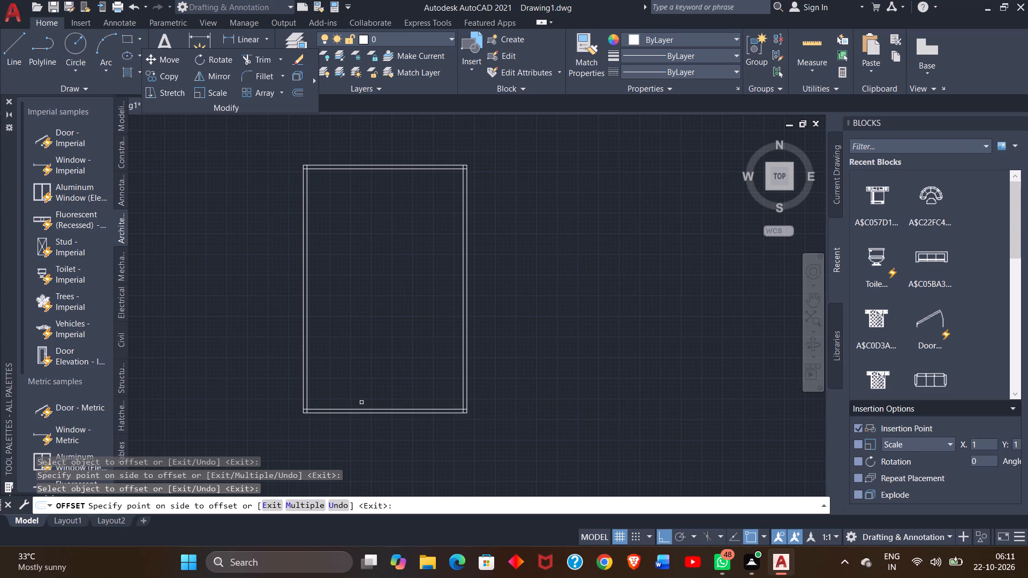
{"action": "right_click", "coordinate": [367, 334]}
{"action": "left_click", "coordinate": [383, 339]}
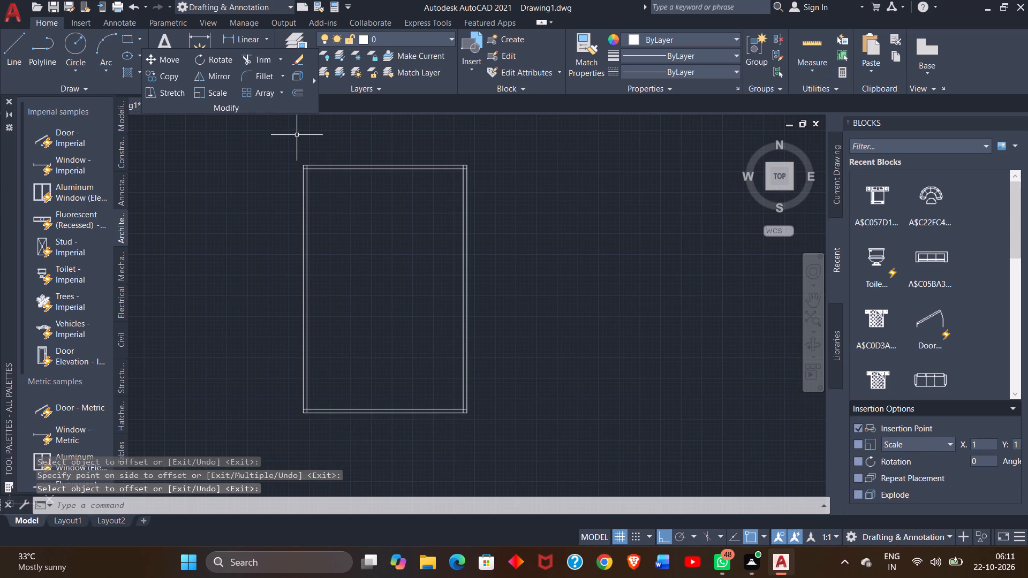
Trim the overlapping ends of the inner wall lines at the two upper corners of the outline.
{"action": "scroll", "coordinate": [297, 134], "scroll_direction": "up", "scroll_amount": 2, "text": "ctrl"}
{"action": "left_click", "coordinate": [268, 59]}
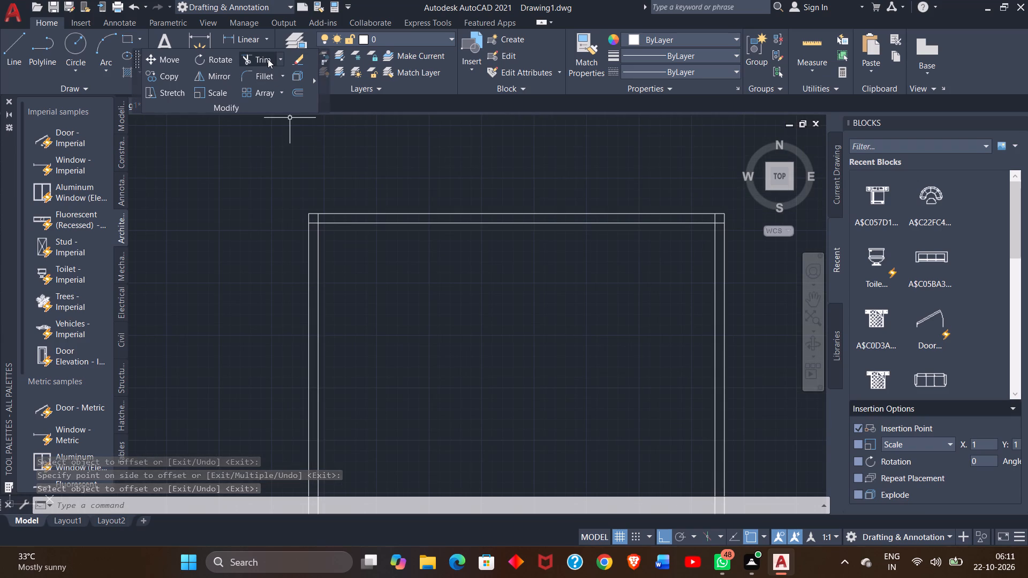
{"action": "left_click", "coordinate": [319, 219]}
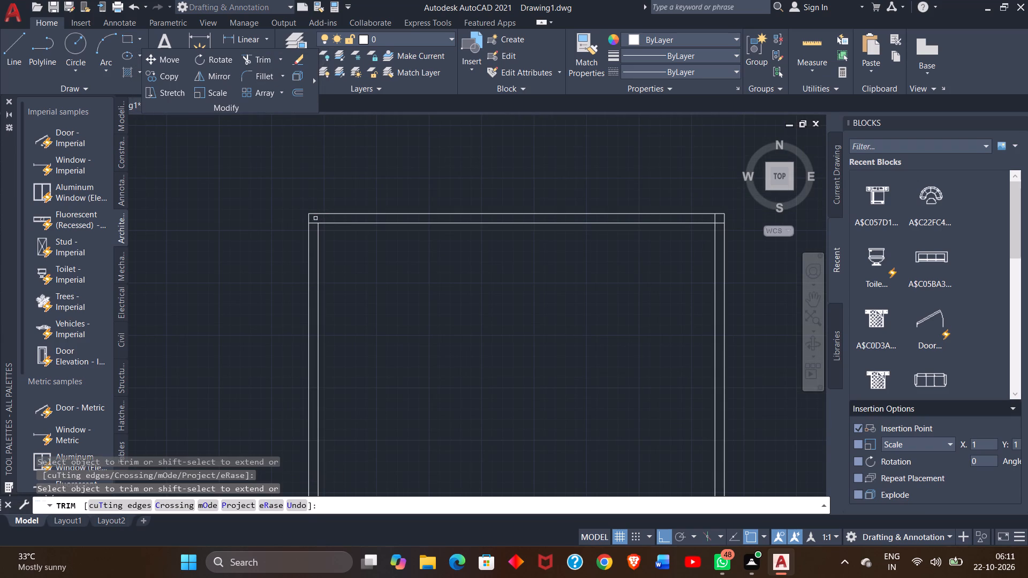
{"action": "left_click_drag", "start_coordinate": [315, 218], "coordinate": [315, 226]}
{"action": "left_click", "coordinate": [315, 226]}
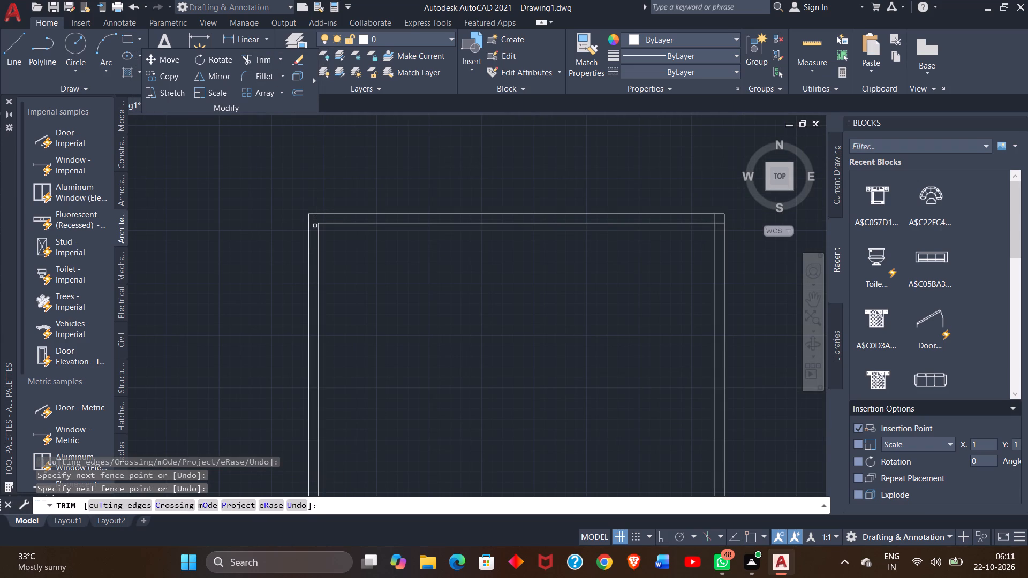
{"action": "left_click", "coordinate": [719, 223]}
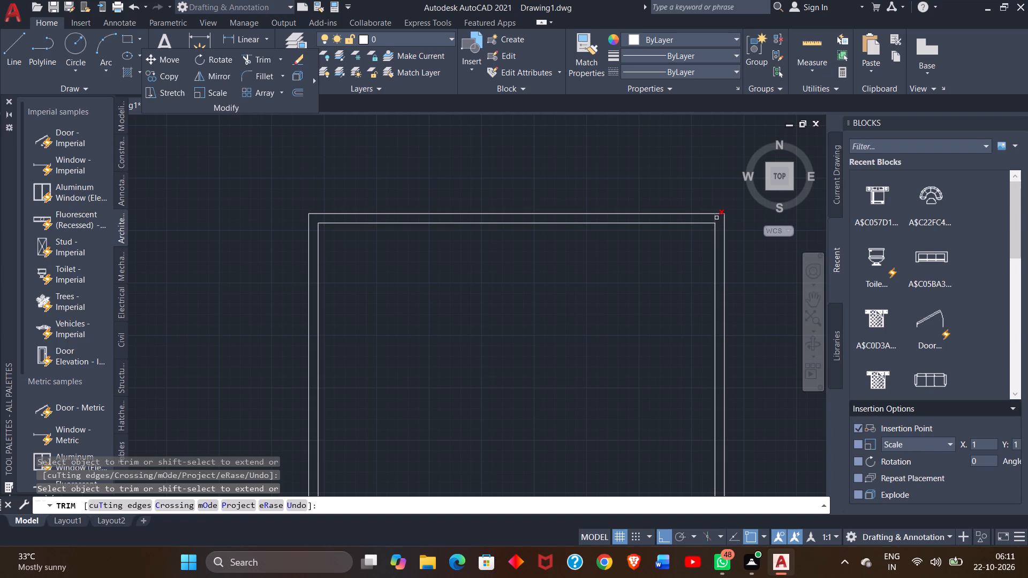
{"action": "left_click", "coordinate": [716, 218]}
Trim the overlapping ends of the inner wall lines at the lower-left corner of the outline.
{"action": "scroll", "coordinate": [475, 414], "scroll_direction": "down", "scroll_amount": 1, "text": "ctrl"}
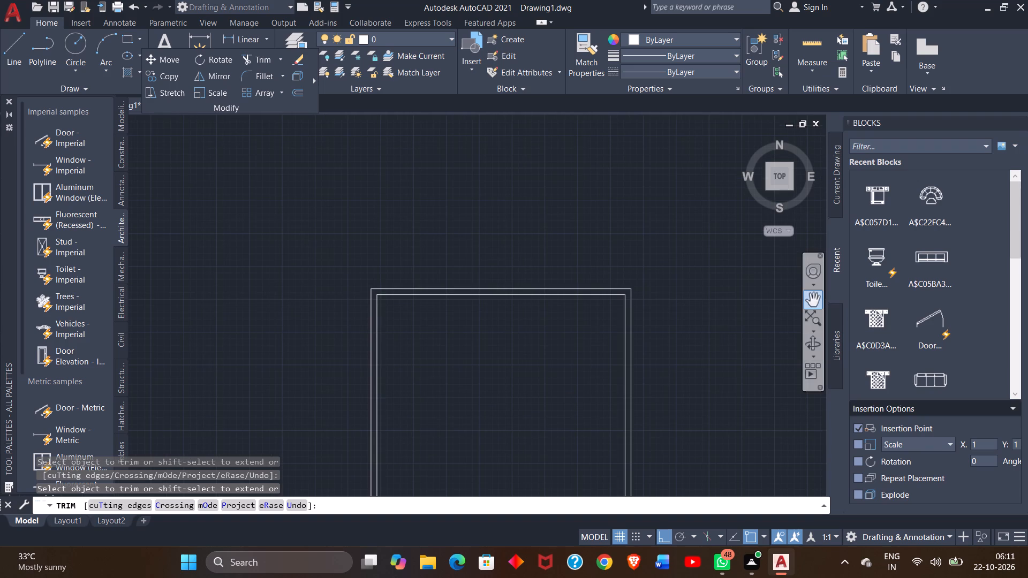
{"action": "left_click", "coordinate": [813, 300]}
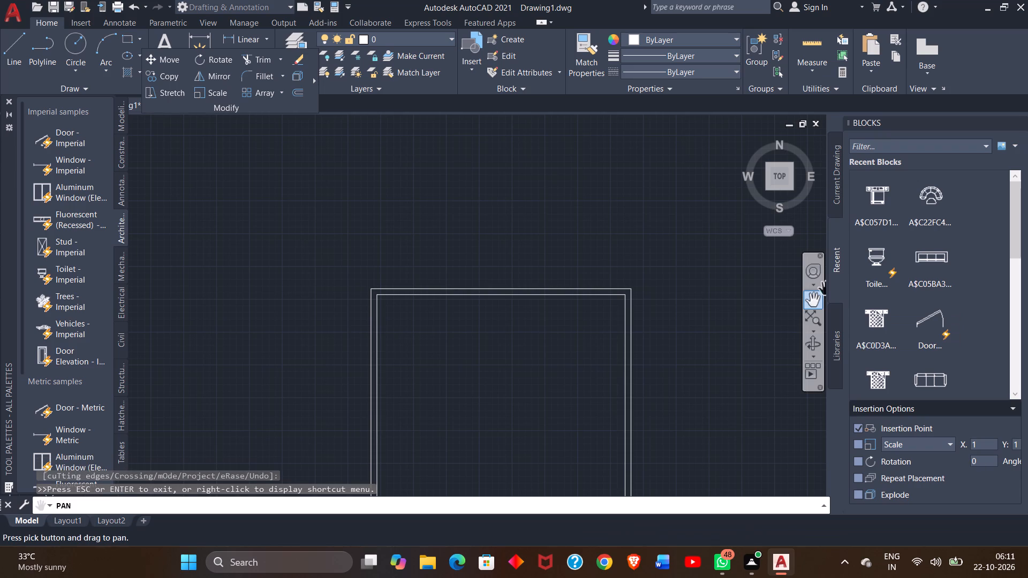
{"action": "left_click_drag", "start_coordinate": [700, 327], "coordinate": [667, 156]}
{"action": "left_click_drag", "start_coordinate": [647, 293], "coordinate": [644, 264]}
{"action": "left_click_drag", "start_coordinate": [664, 328], "coordinate": [660, 300]}
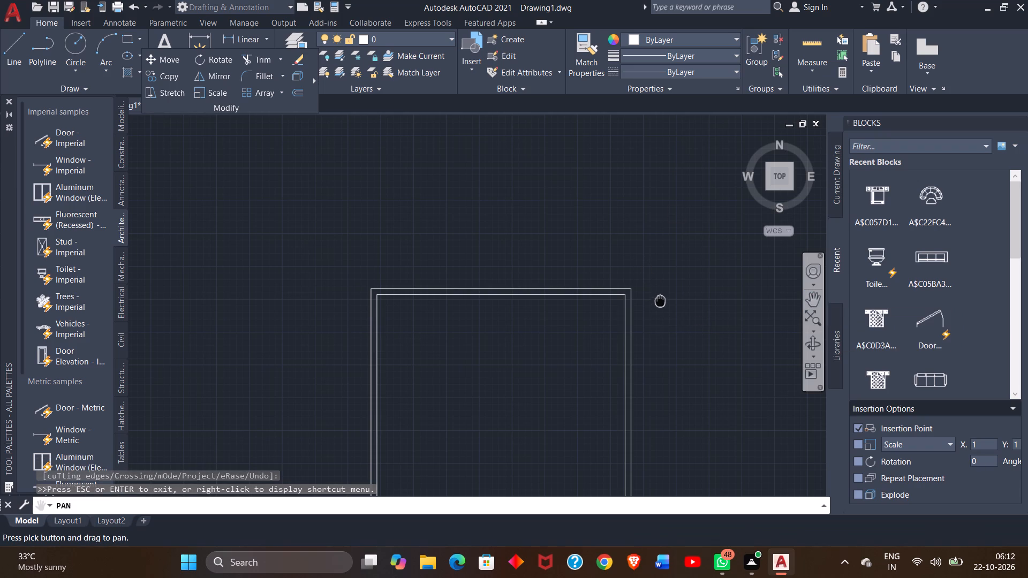
{"action": "left_click_drag", "start_coordinate": [660, 300], "coordinate": [647, 241]}
{"action": "scroll", "coordinate": [654, 340], "scroll_direction": "down", "scroll_amount": 2, "text": "ctrl"}
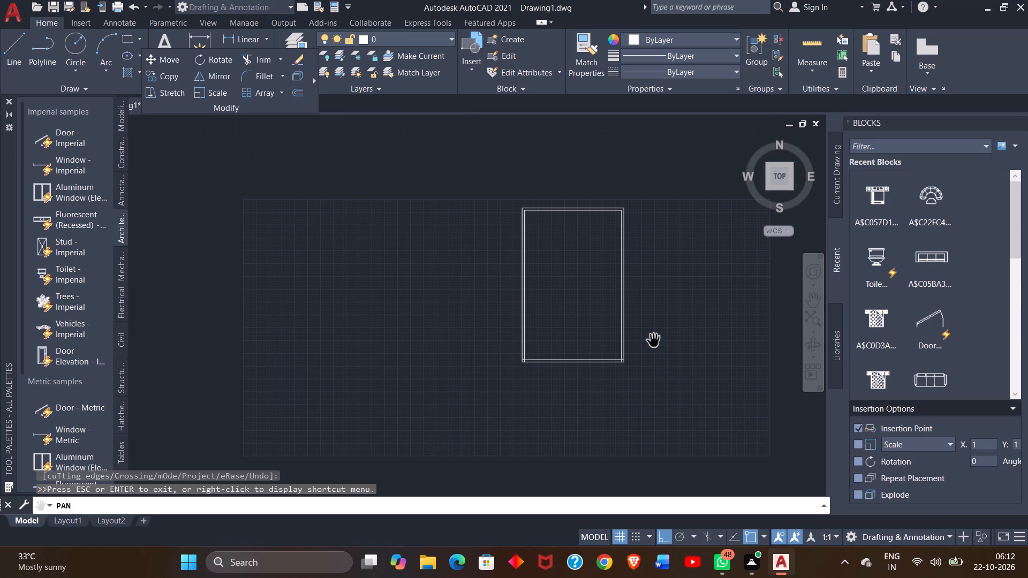
{"action": "left_click_drag", "start_coordinate": [612, 353], "coordinate": [581, 303]}
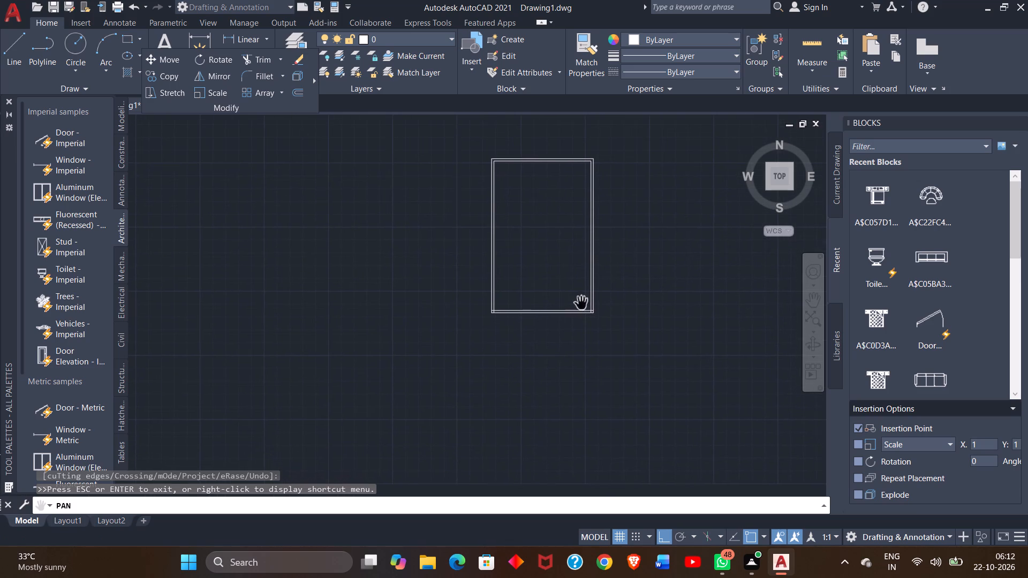
{"action": "scroll", "coordinate": [522, 319], "scroll_direction": "up", "scroll_amount": 3, "text": "ctrl"}
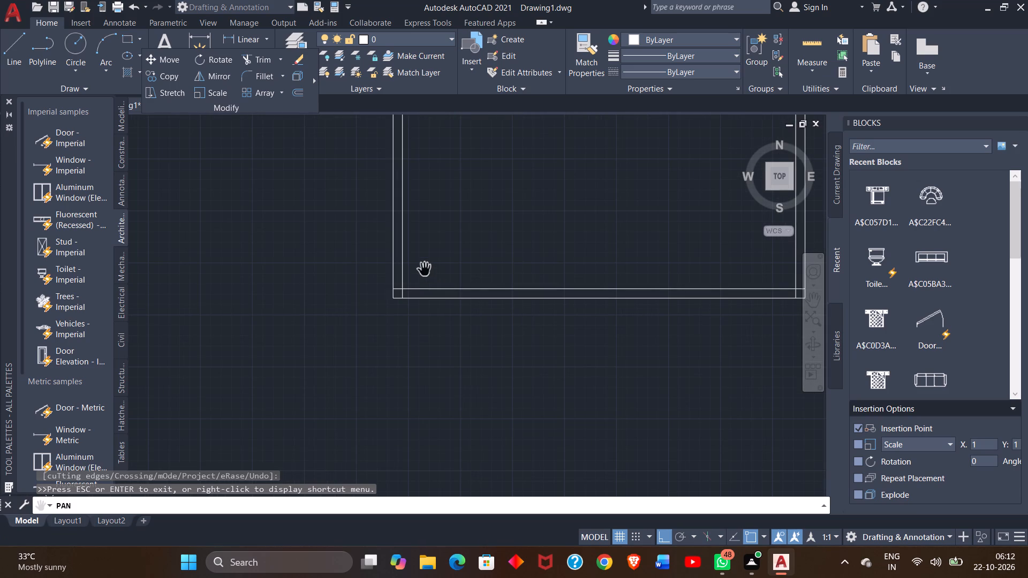
{"action": "left_click", "coordinate": [256, 60]}
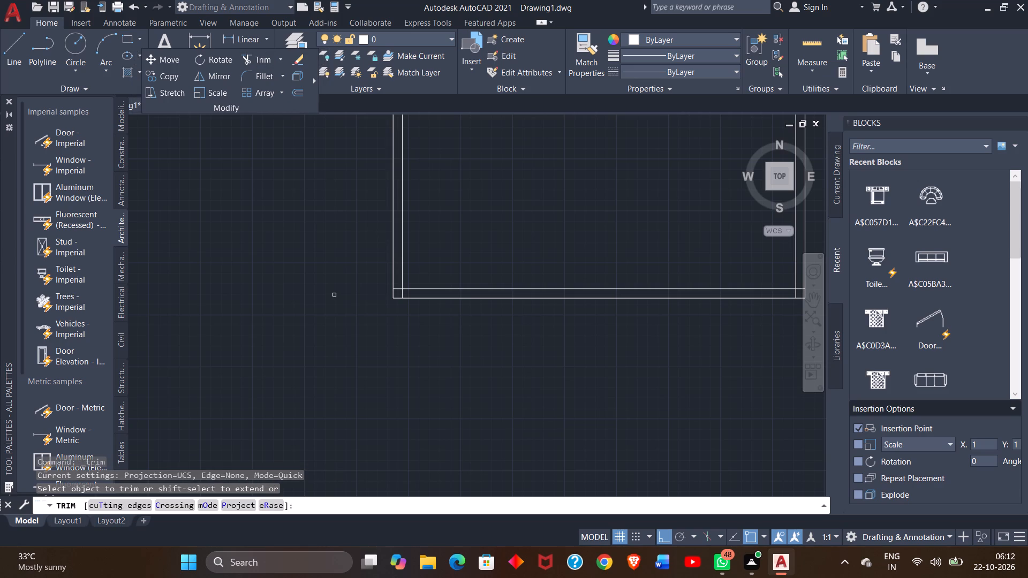
{"action": "scroll", "coordinate": [397, 285], "scroll_direction": "up", "scroll_amount": 4, "text": "ctrl"}
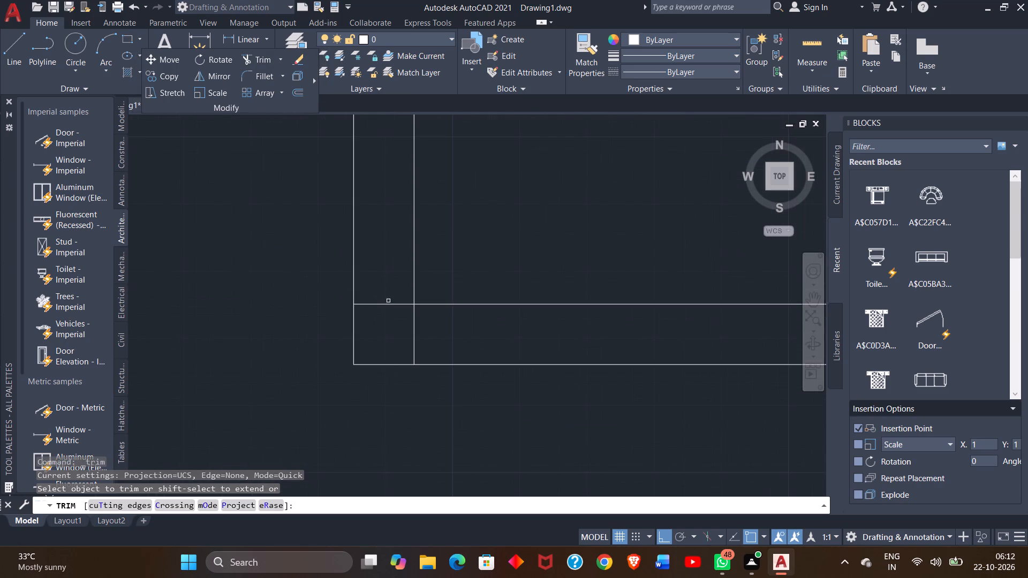
{"action": "left_click", "coordinate": [385, 302]}
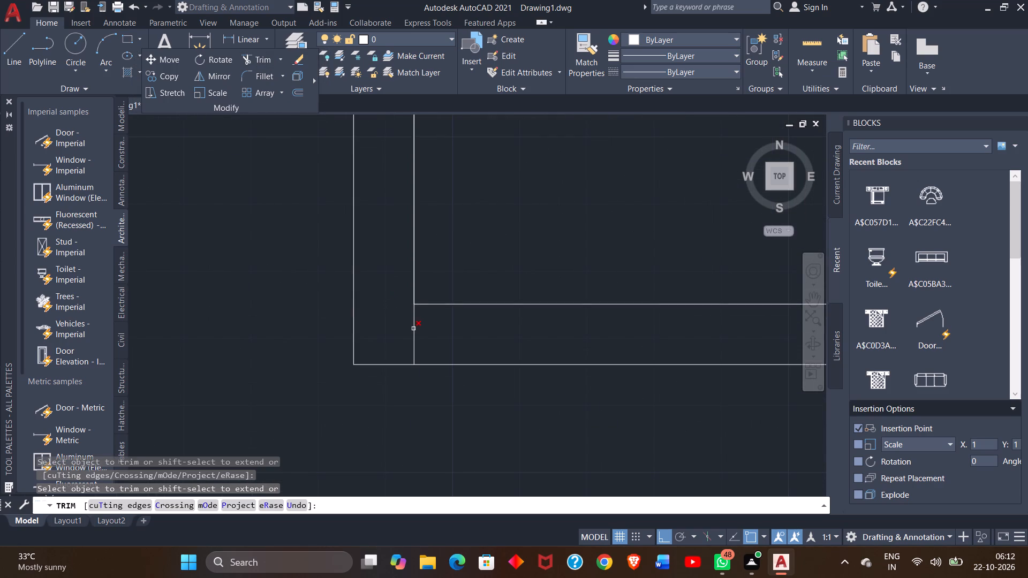
{"action": "left_click", "coordinate": [414, 329]}
Trim the overlapping ends of the inner wall lines at the lower-right corner of the outline and end the Trim command.
{"action": "scroll", "coordinate": [414, 329], "scroll_direction": "down", "scroll_amount": 2, "text": "ctrl"}
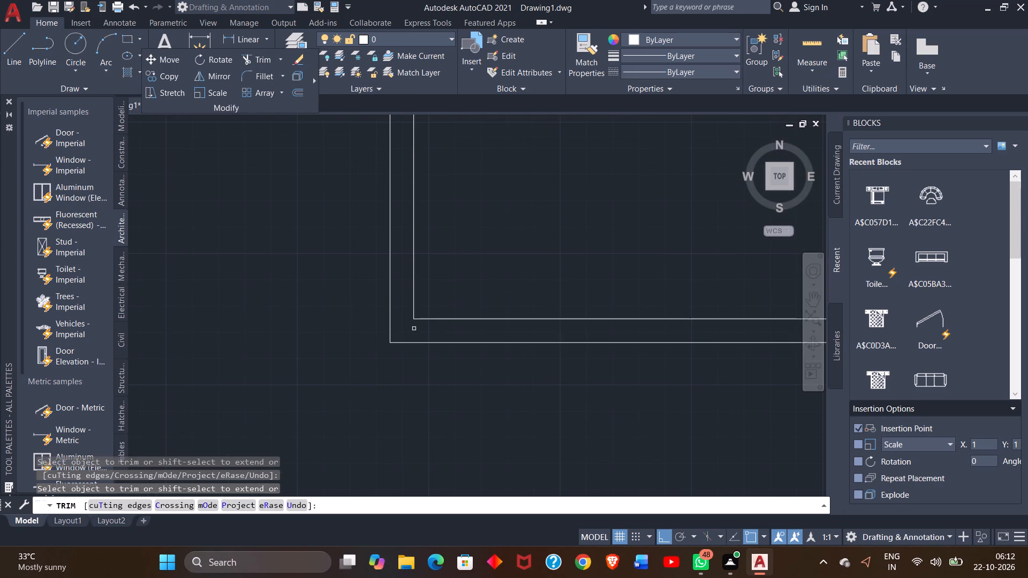
{"action": "scroll", "coordinate": [505, 233], "scroll_direction": "down", "scroll_amount": 2, "text": "ctrl"}
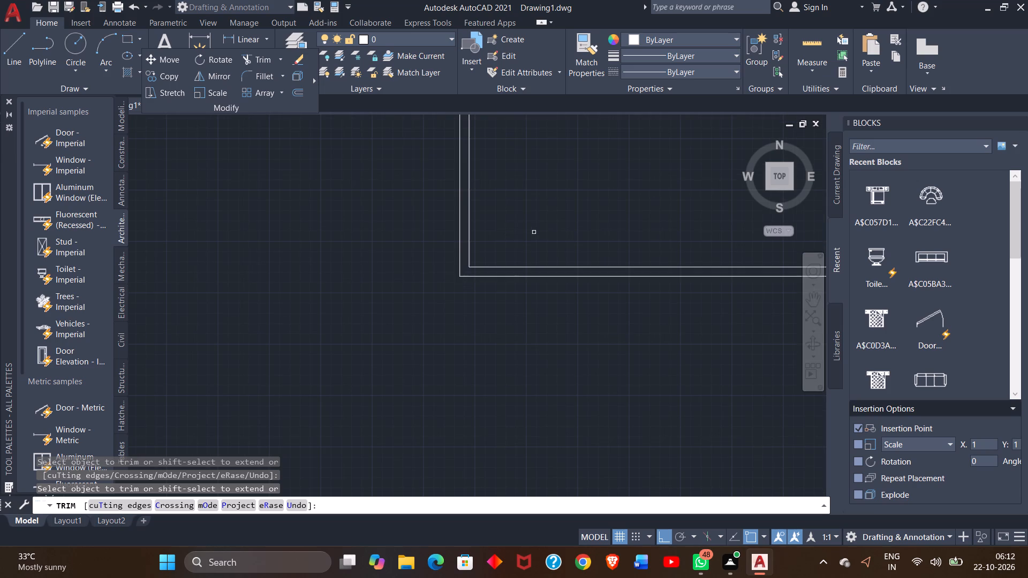
{"action": "left_click", "coordinate": [810, 303]}
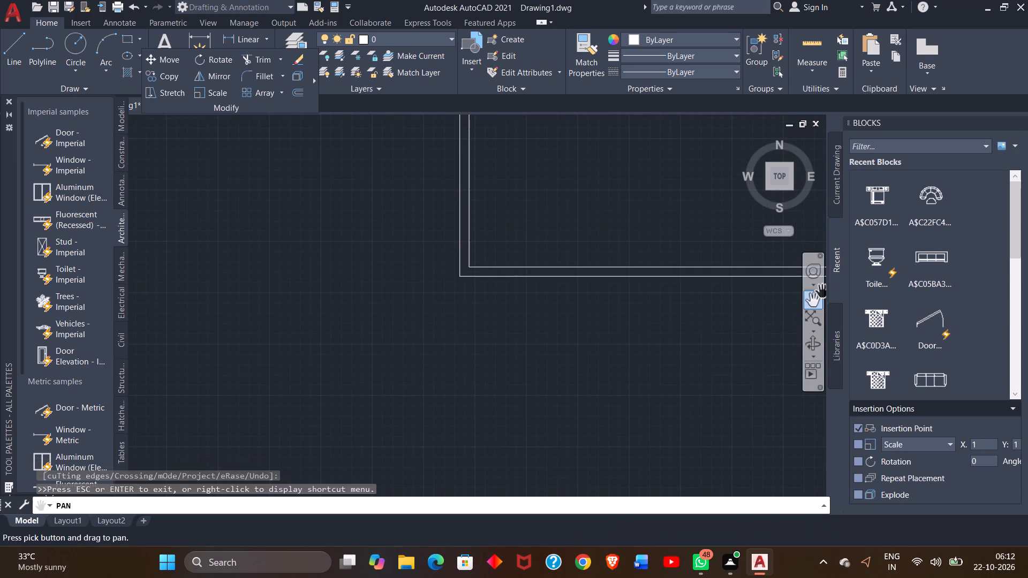
{"action": "left_click_drag", "start_coordinate": [677, 338], "coordinate": [521, 334]}
{"action": "left_click_drag", "start_coordinate": [521, 334], "coordinate": [515, 333]}
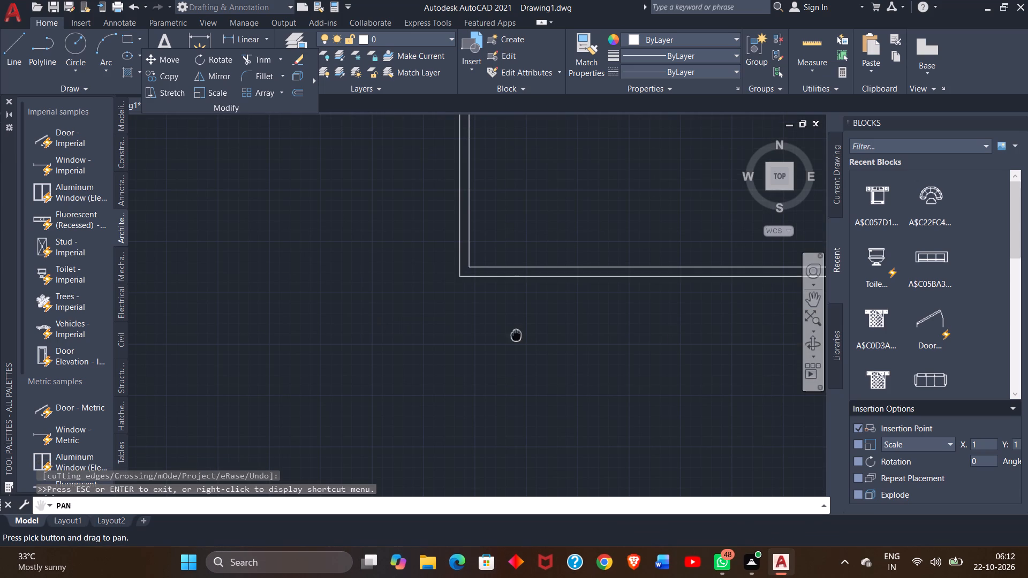
{"action": "left_click_drag", "start_coordinate": [515, 333], "coordinate": [496, 330]}
{"action": "left_click_drag", "start_coordinate": [634, 329], "coordinate": [596, 326]}
{"action": "scroll", "coordinate": [596, 326], "scroll_direction": "down", "scroll_amount": 1, "text": "ctrl"}
{"action": "left_click_drag", "start_coordinate": [602, 326], "coordinate": [482, 325]}
{"action": "scroll", "coordinate": [515, 296], "scroll_direction": "up", "scroll_amount": 3, "text": "ctrl"}
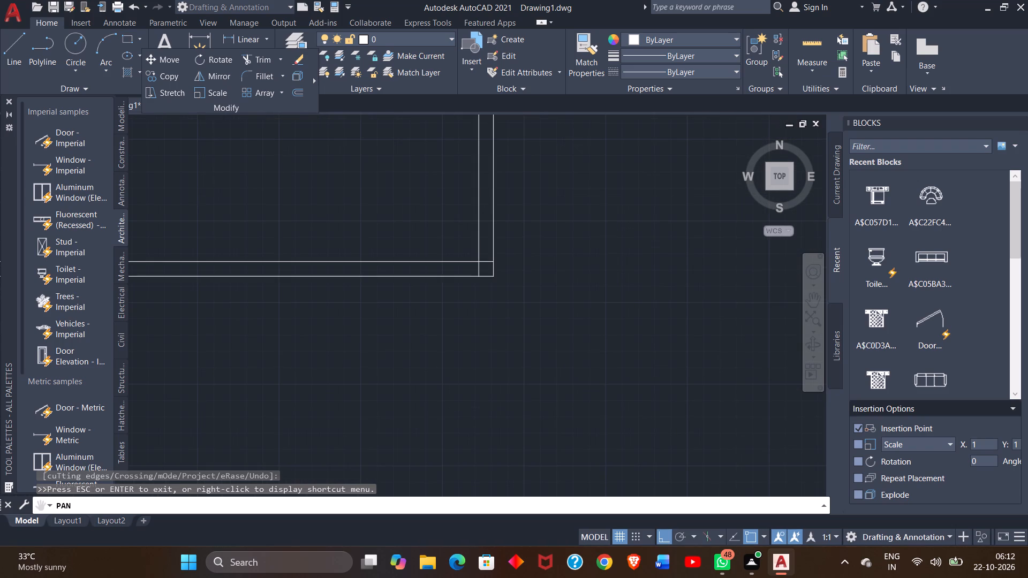
{"action": "left_click_drag", "start_coordinate": [515, 296], "coordinate": [497, 280]}
{"action": "scroll", "coordinate": [497, 280], "scroll_direction": "up", "scroll_amount": 1, "text": "ctrl"}
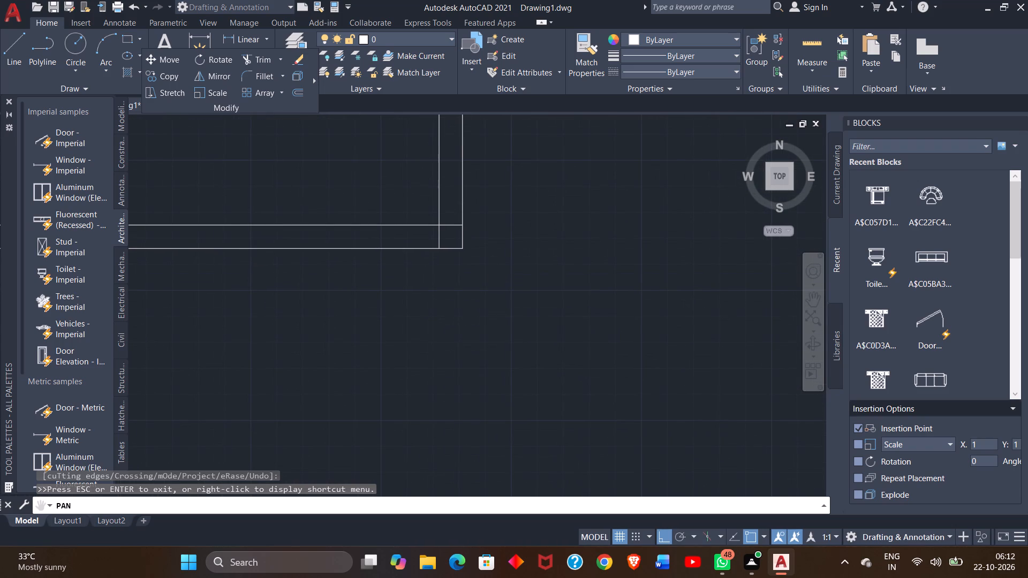
{"action": "left_click", "coordinate": [246, 55]}
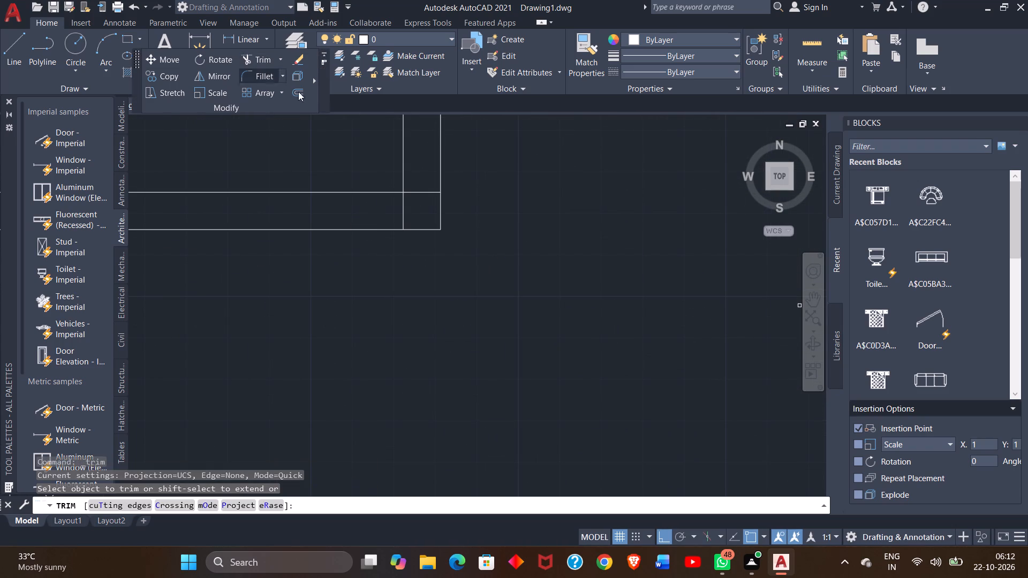
{"action": "left_click_drag", "start_coordinate": [422, 186], "coordinate": [419, 196]}
{"action": "left_click", "coordinate": [419, 196]}
{"action": "left_click_drag", "start_coordinate": [419, 204], "coordinate": [403, 207]}
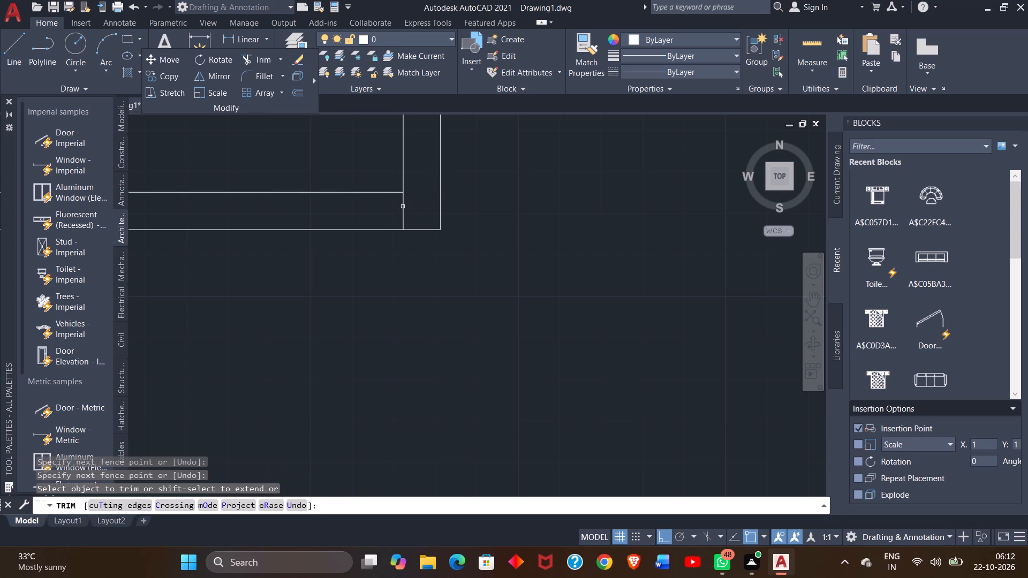
{"action": "left_click_drag", "start_coordinate": [403, 207], "coordinate": [402, 207]}
{"action": "left_click", "coordinate": [402, 207]}
{"action": "scroll", "coordinate": [535, 224], "scroll_direction": "down", "scroll_amount": 3, "text": "ctrl"}
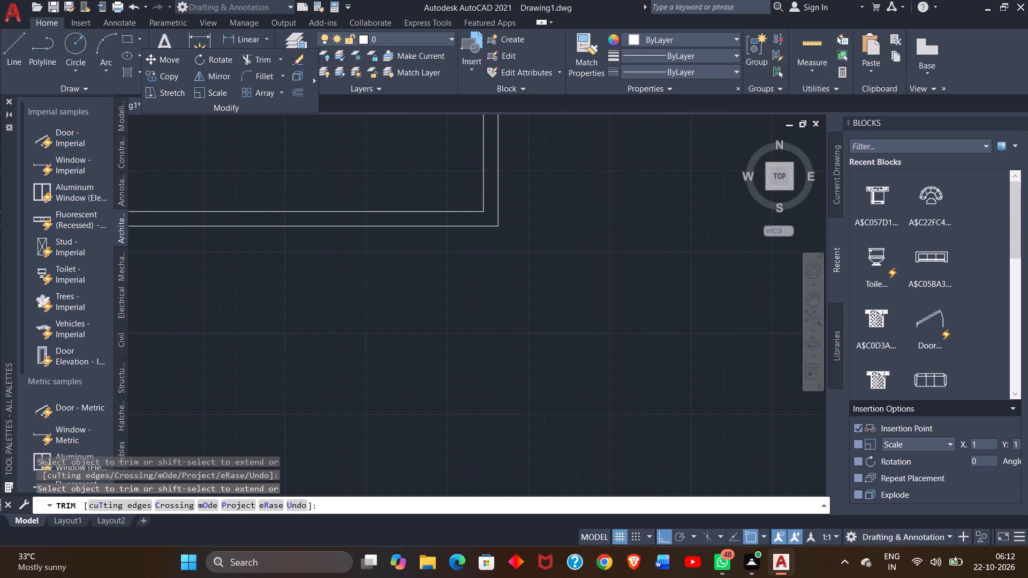
{"action": "right_click", "coordinate": [535, 224]}
{"action": "left_click", "coordinate": [557, 233]}
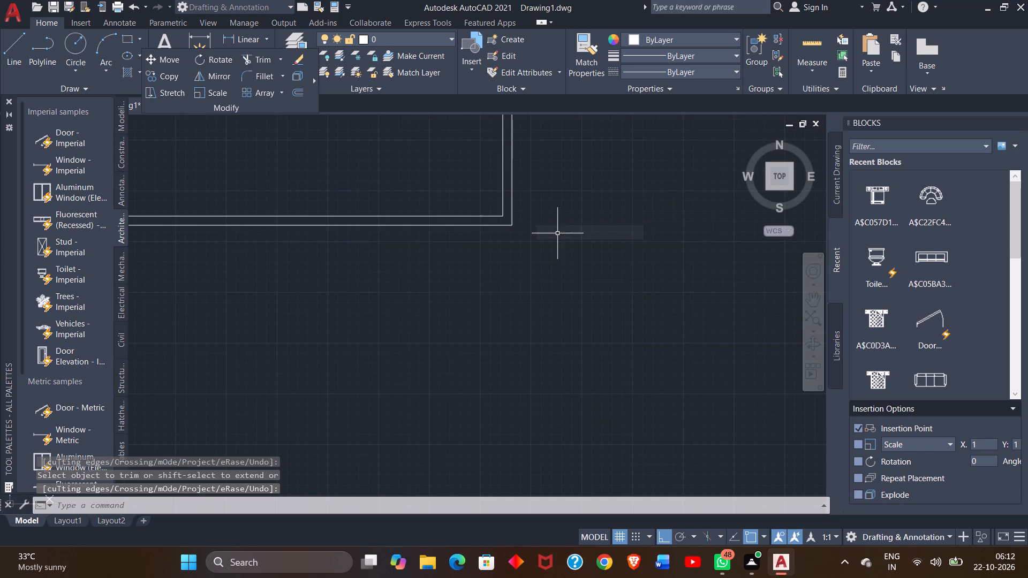
Draw a line from the inner upper-left corner 13'9" along the upper wall, continuing perpendicularly across the wall to its outer line.
{"action": "left_click", "coordinate": [813, 307]}
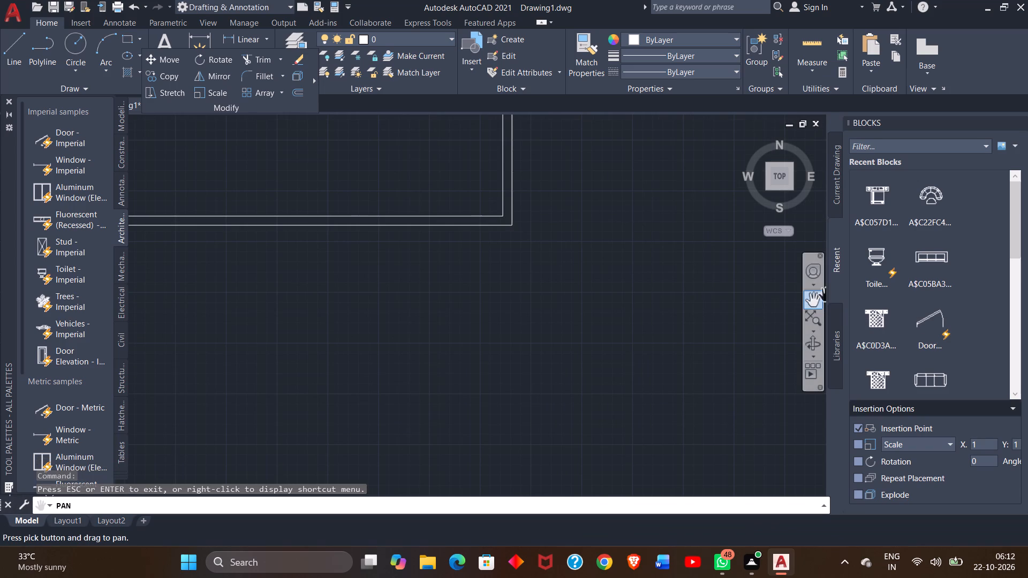
{"action": "left_click_drag", "start_coordinate": [540, 229], "coordinate": [709, 345]}
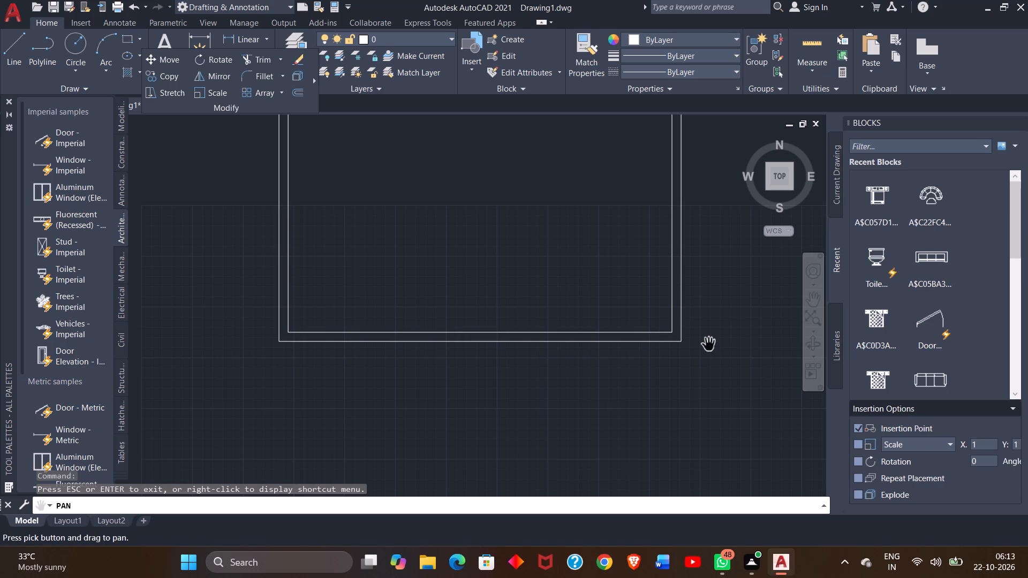
{"action": "left_click_drag", "start_coordinate": [602, 231], "coordinate": [600, 235]}
{"action": "left_click_drag", "start_coordinate": [600, 235], "coordinate": [572, 317]}
{"action": "scroll", "coordinate": [572, 317], "scroll_direction": "down", "scroll_amount": 1, "text": "ctrl"}
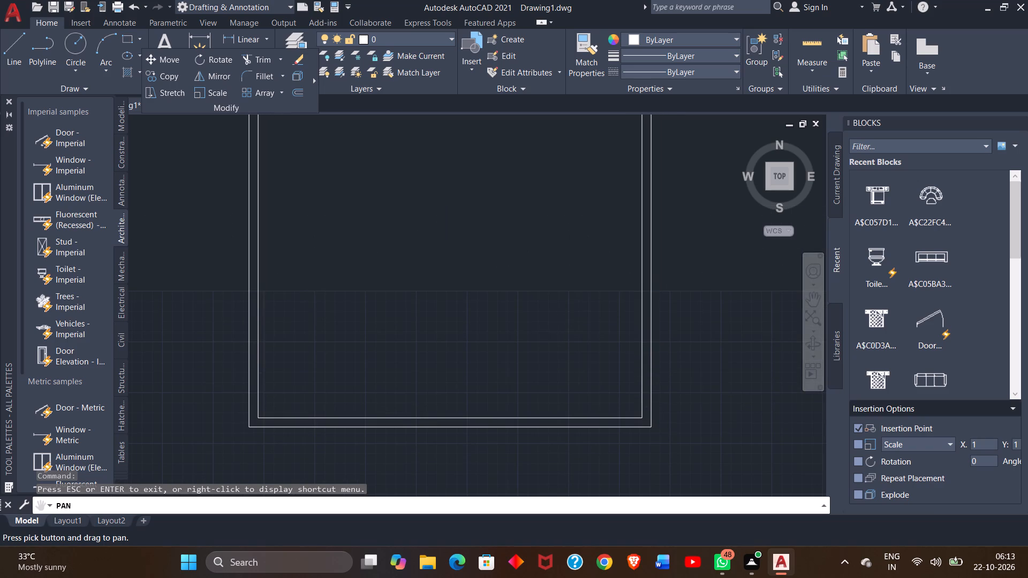
{"action": "left_click_drag", "start_coordinate": [568, 308], "coordinate": [560, 407]}
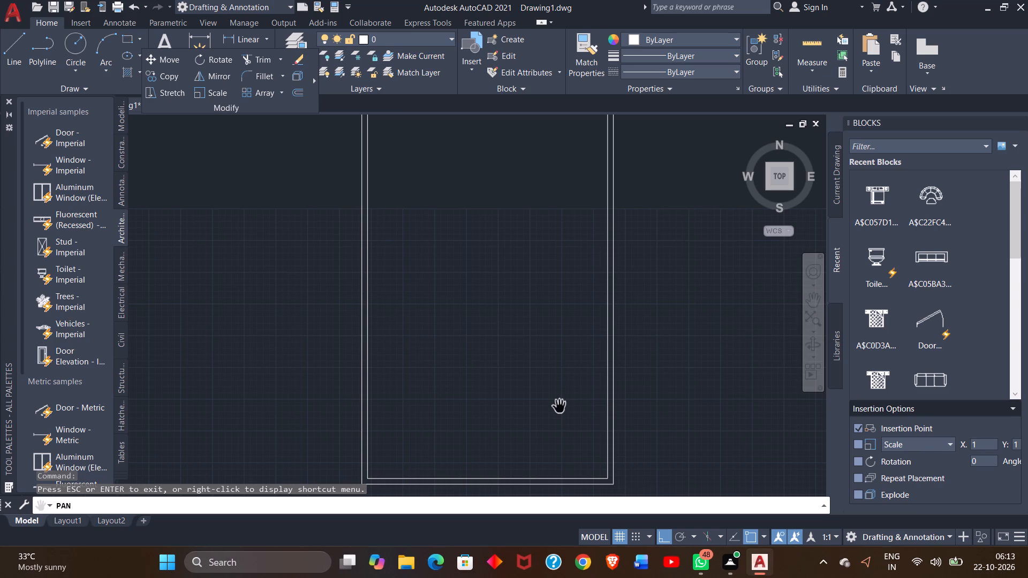
{"action": "left_click_drag", "start_coordinate": [512, 286], "coordinate": [513, 364]}
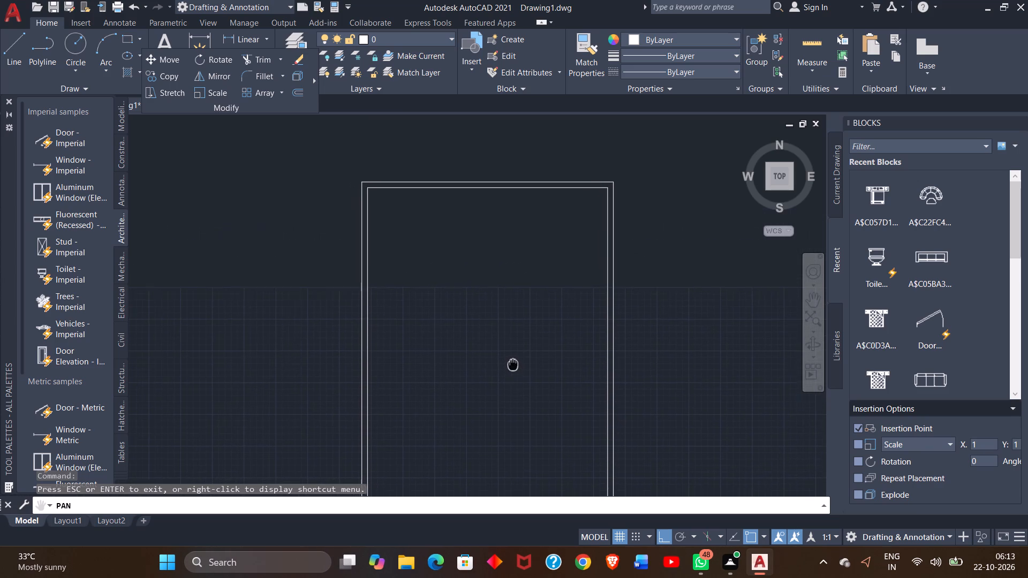
{"action": "left_click_drag", "start_coordinate": [513, 364], "coordinate": [515, 364]}
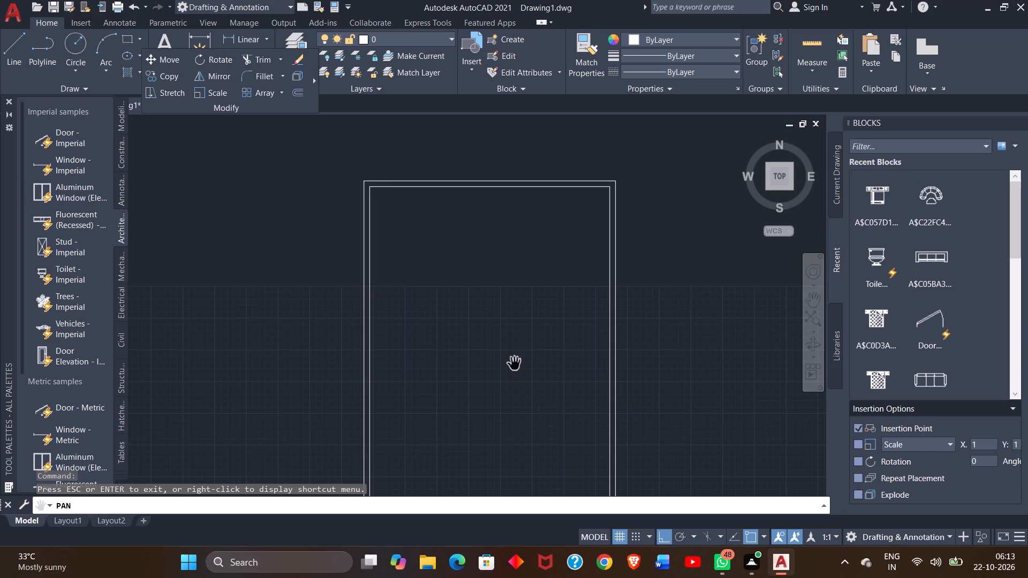
{"action": "left_click", "coordinate": [8, 62]}
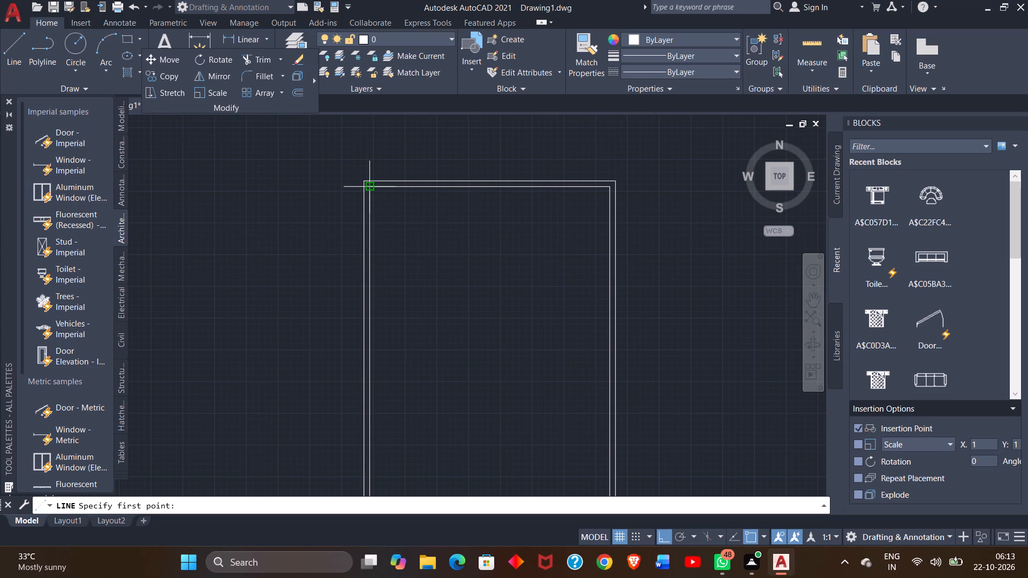
{"action": "left_click", "coordinate": [368, 189]}
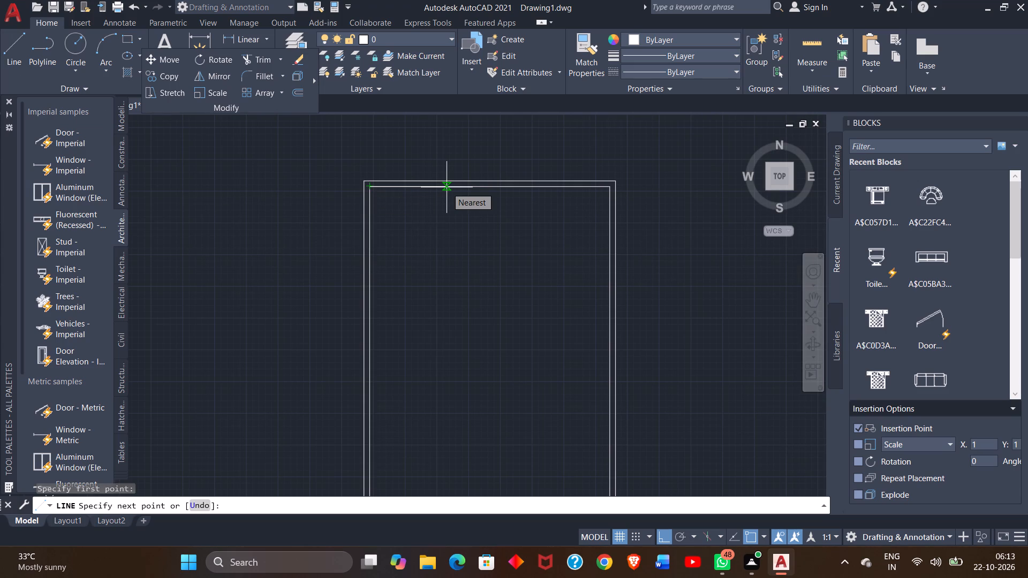
{"action": "type", "text": "13'"}
{"action": "key", "text": "9"}
{"action": "key", "text": "shift+quotedbl"}
{"action": "key", "text": "Return"}
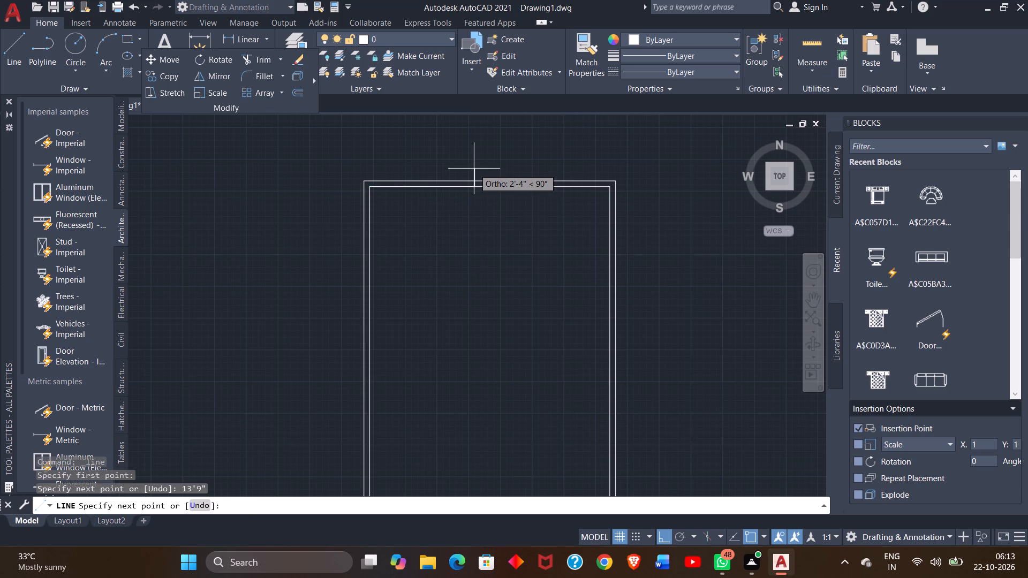
{"action": "scroll", "coordinate": [474, 169], "scroll_direction": "up", "scroll_amount": 2, "text": "ctrl"}
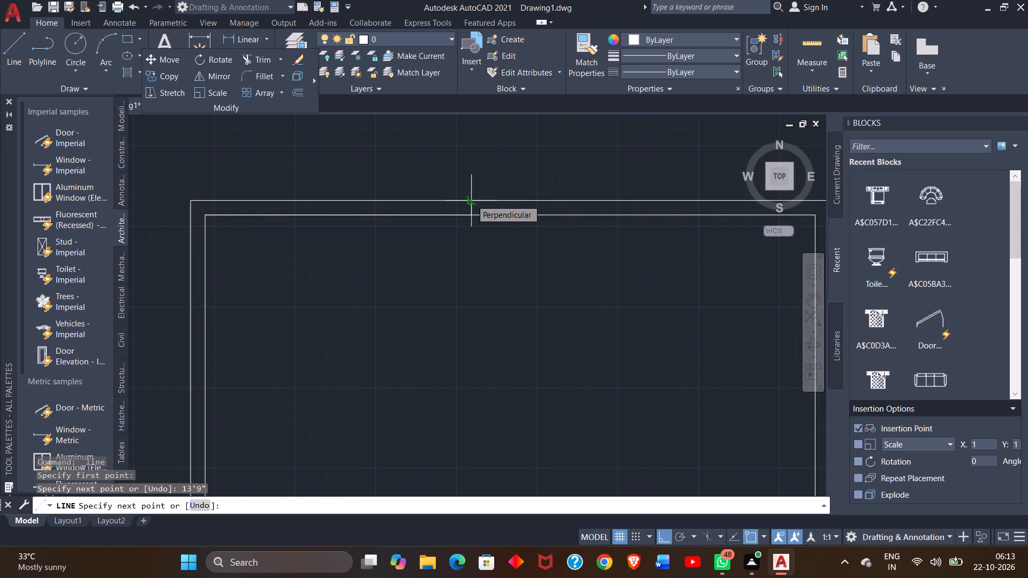
{"action": "left_click", "coordinate": [471, 200]}
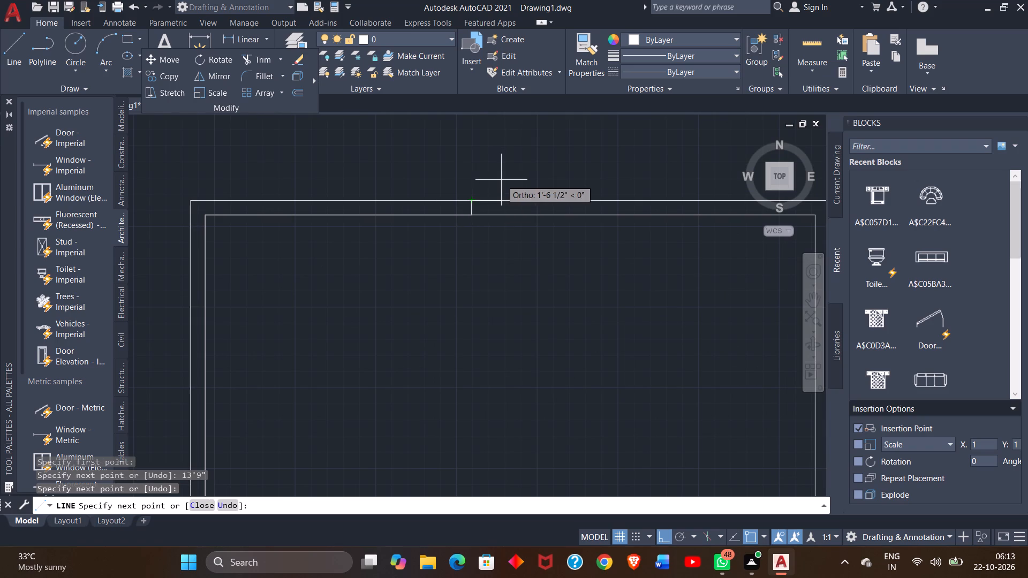
{"action": "right_click", "coordinate": [501, 180]}
{"action": "left_click", "coordinate": [518, 184]}
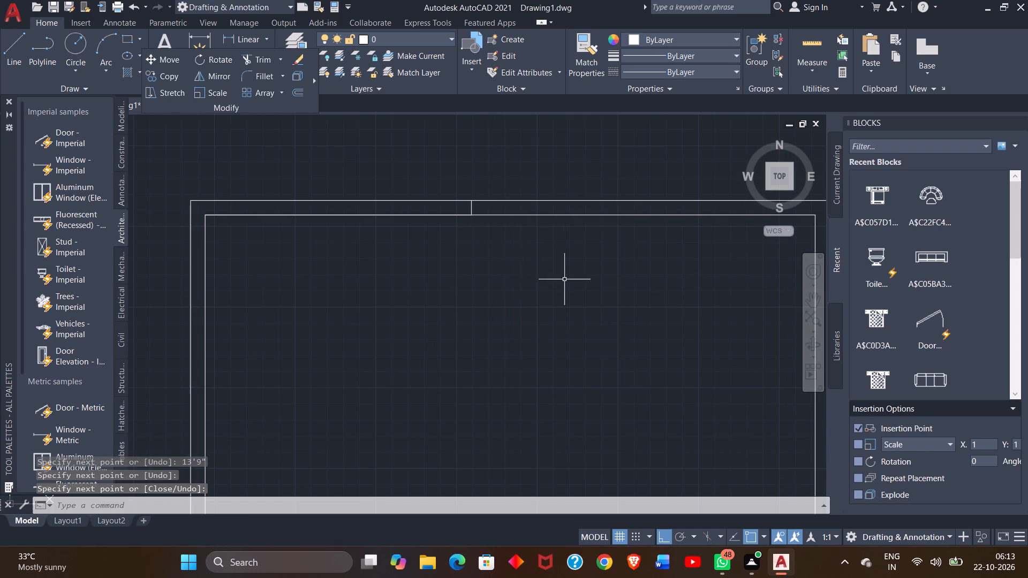
Start a line where the short division mark meets the inner line of the upper wall.
{"action": "left_click", "coordinate": [810, 299]}
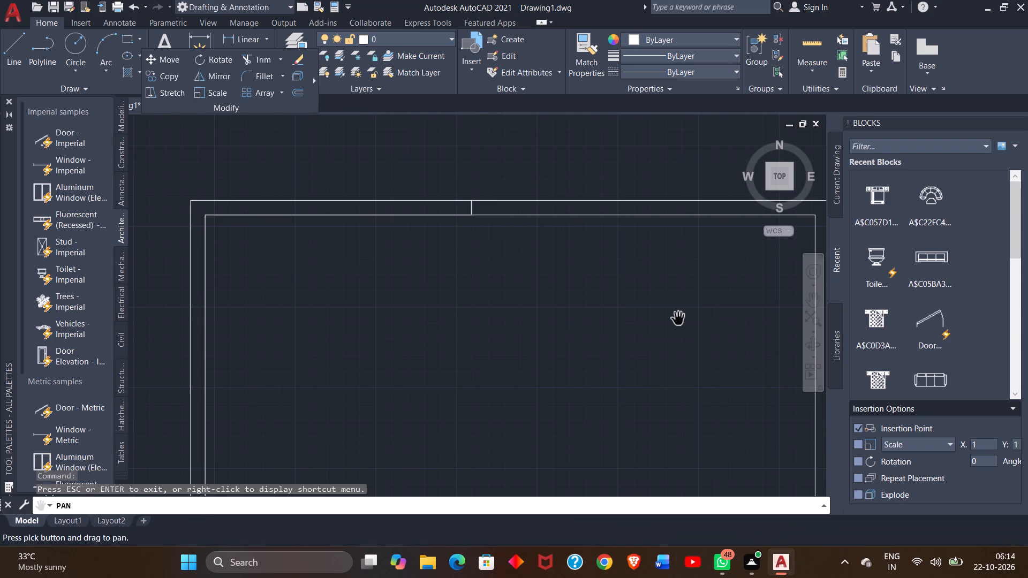
{"action": "left_click_drag", "start_coordinate": [678, 319], "coordinate": [637, 256]}
{"action": "scroll", "coordinate": [637, 256], "scroll_direction": "down", "scroll_amount": 1, "text": "ctrl"}
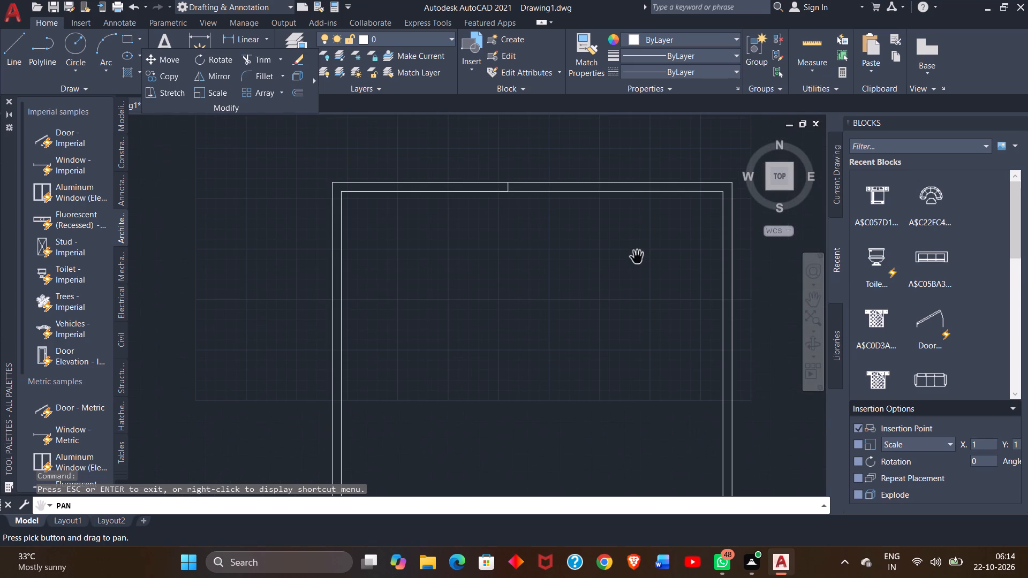
{"action": "left_click_drag", "start_coordinate": [630, 296], "coordinate": [618, 245]}
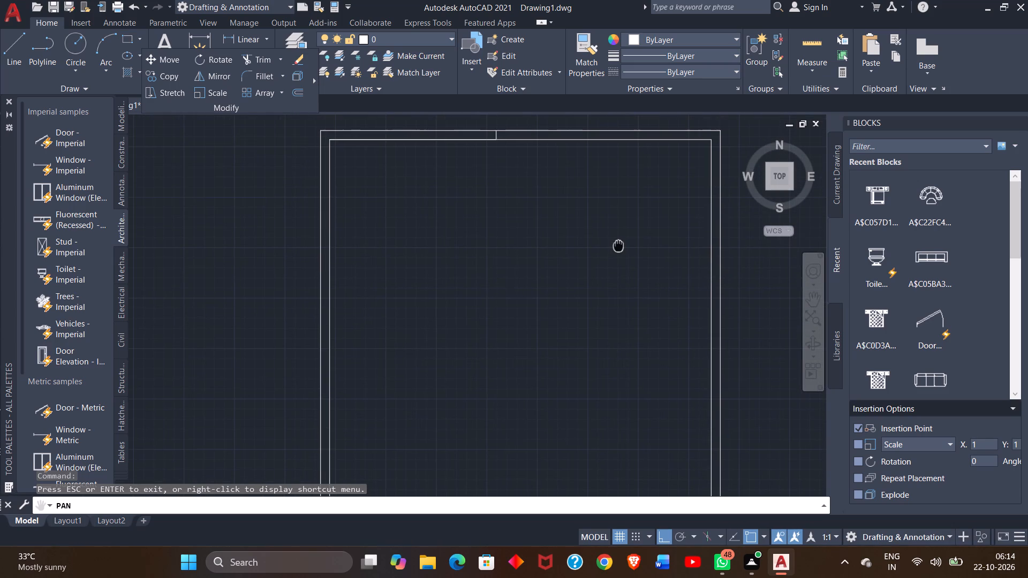
{"action": "left_click_drag", "start_coordinate": [618, 245], "coordinate": [618, 245]}
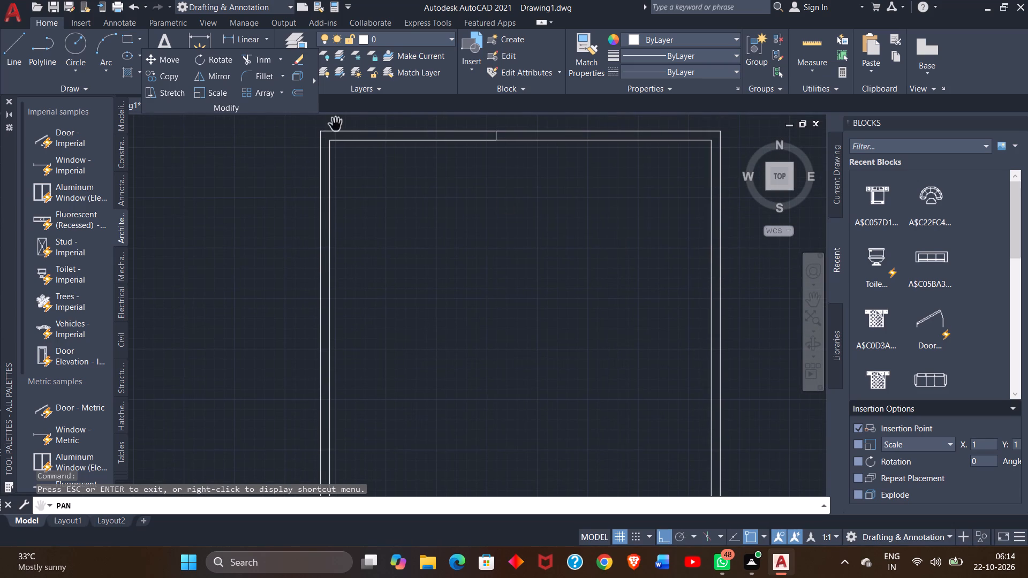
{"action": "left_click", "coordinate": [18, 50]}
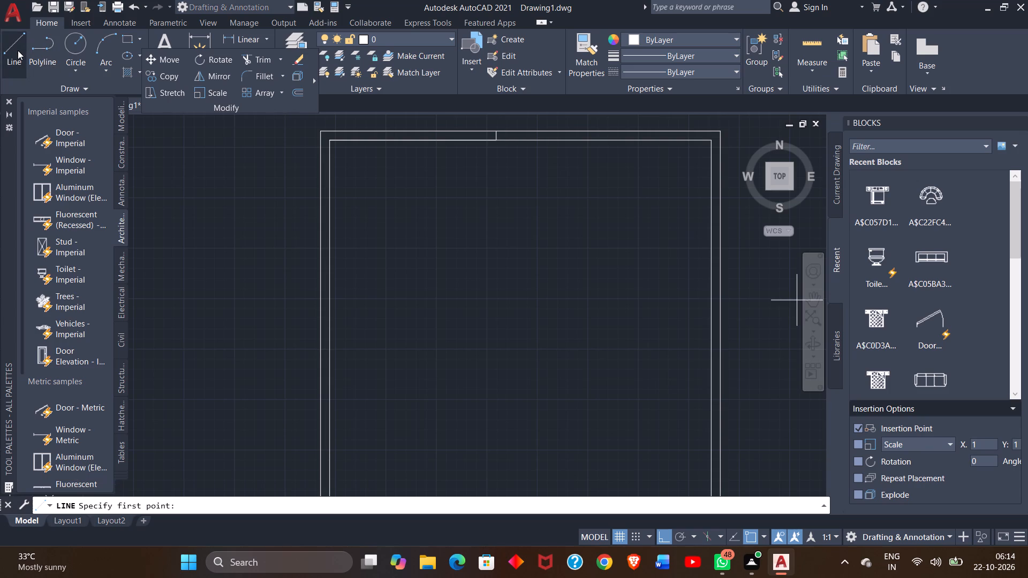
{"action": "left_click", "coordinate": [497, 142]}
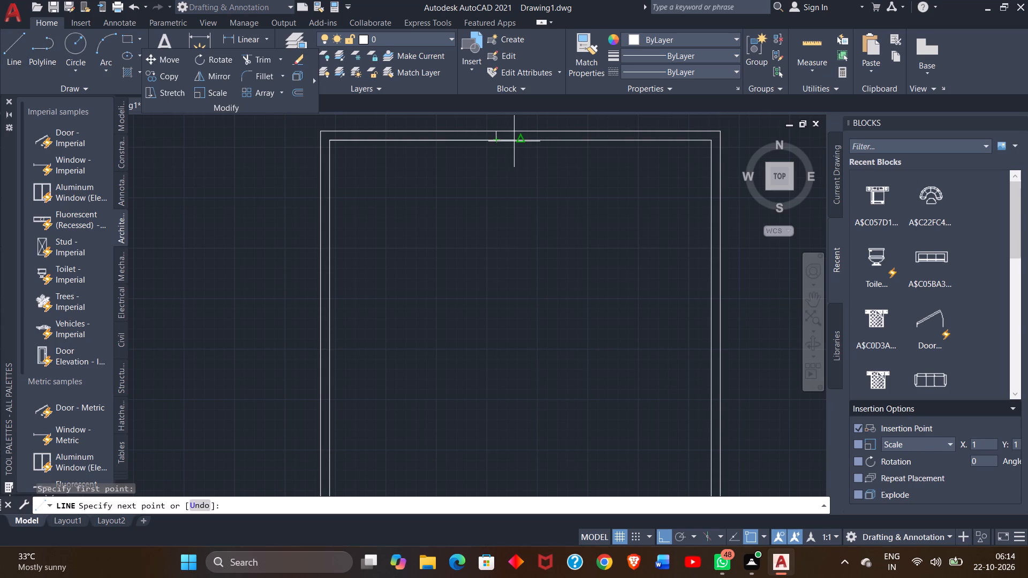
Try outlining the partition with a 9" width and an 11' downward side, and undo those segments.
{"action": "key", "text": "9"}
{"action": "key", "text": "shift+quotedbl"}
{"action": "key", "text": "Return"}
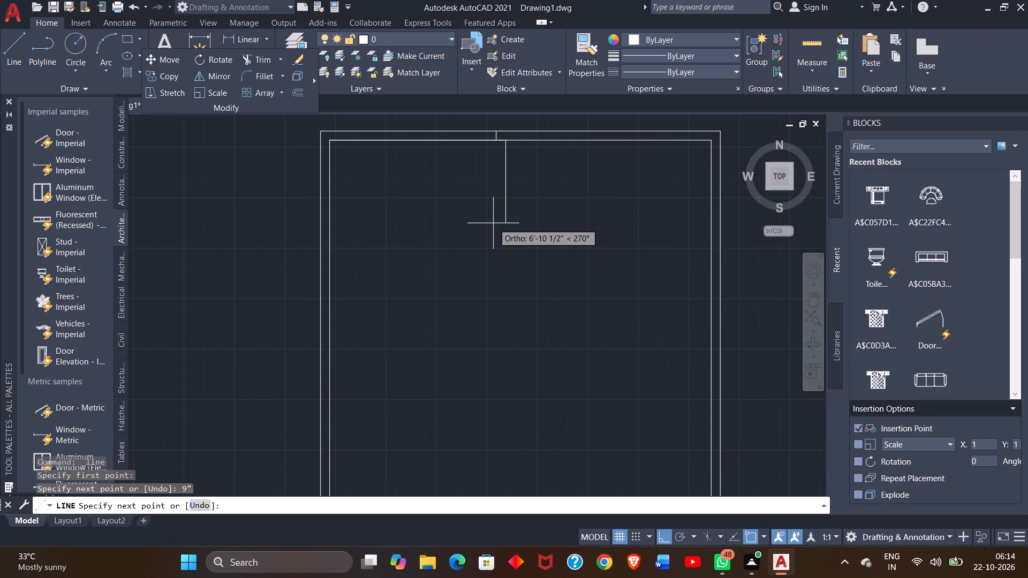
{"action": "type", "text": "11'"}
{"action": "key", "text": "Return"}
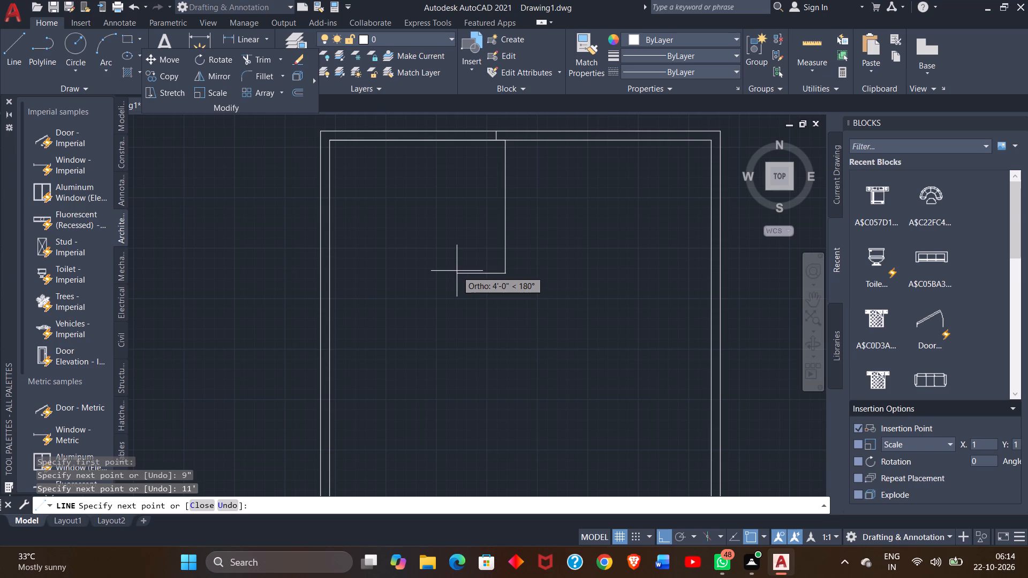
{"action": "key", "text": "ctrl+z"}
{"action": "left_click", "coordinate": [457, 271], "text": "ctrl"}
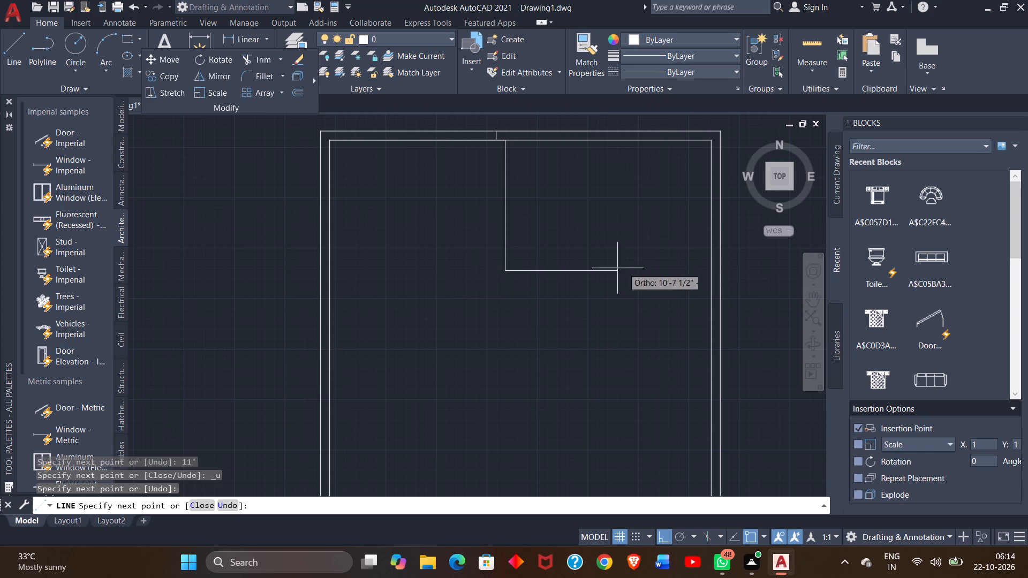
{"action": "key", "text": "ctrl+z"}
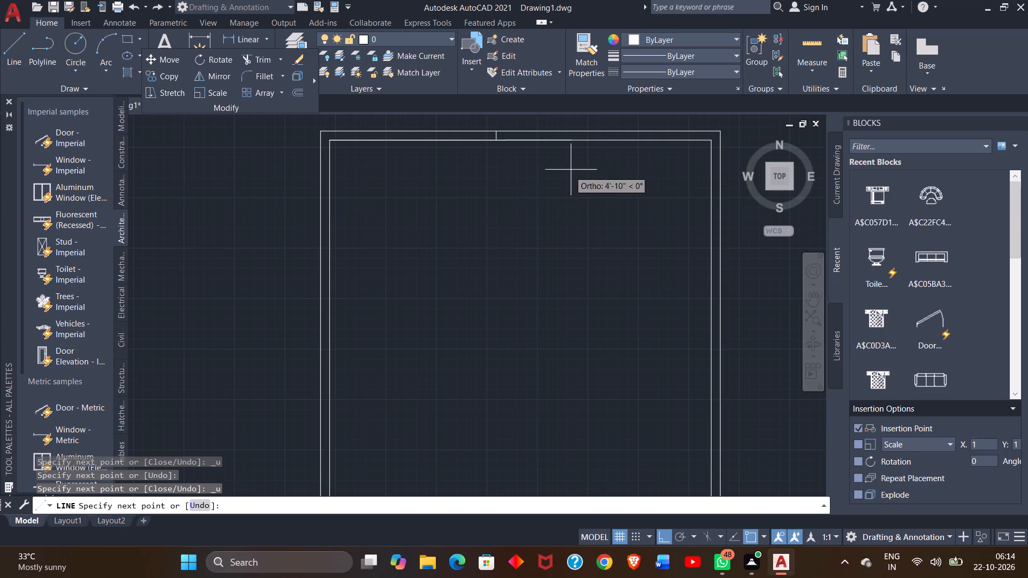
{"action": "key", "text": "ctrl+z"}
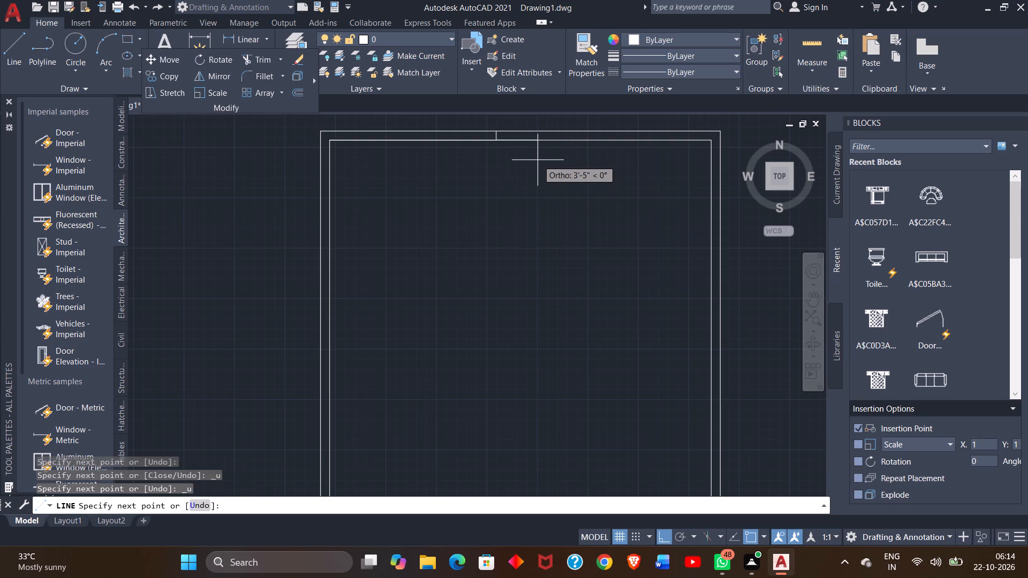
Outline the partition wall 6" to the right, 11' plus 6" down, 6" back left and up to its start point, and end the line.
{"action": "key", "text": "6"}
{"action": "key", "text": "shift+quotedbl"}
{"action": "key", "text": "Return"}
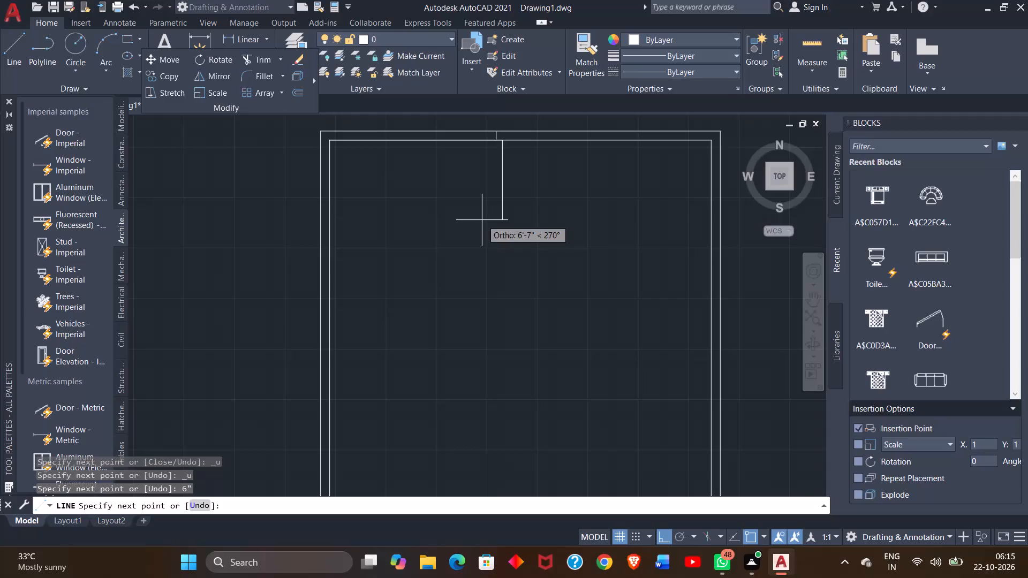
{"action": "type", "text": "11'"}
{"action": "key", "text": "Return"}
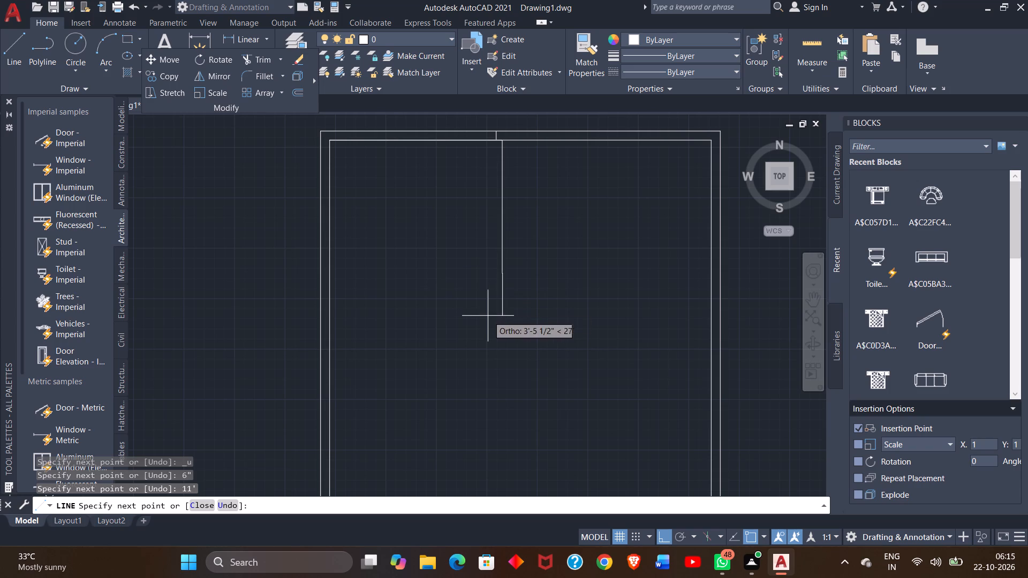
{"action": "key", "text": "6"}
{"action": "key", "text": "shift+quotedbl"}
{"action": "key", "text": "Return"}
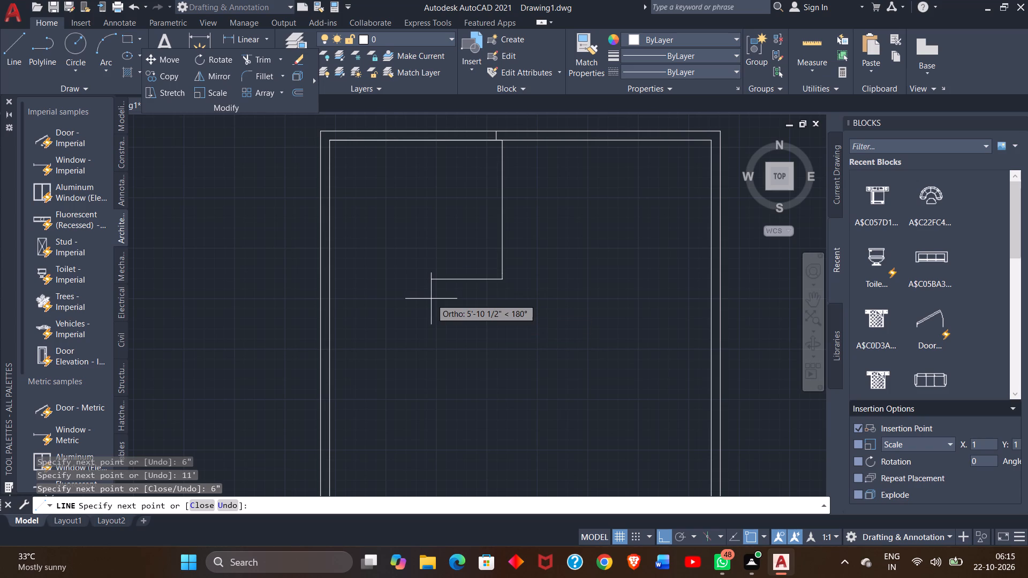
{"action": "key", "text": "6"}
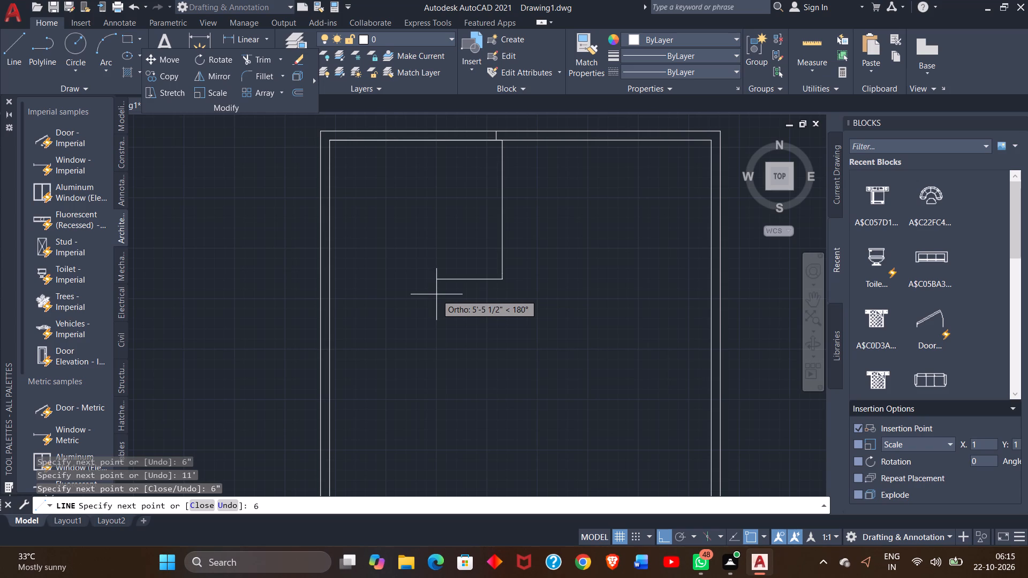
{"action": "key", "text": "shift+quotedbl"}
{"action": "key", "text": "Return"}
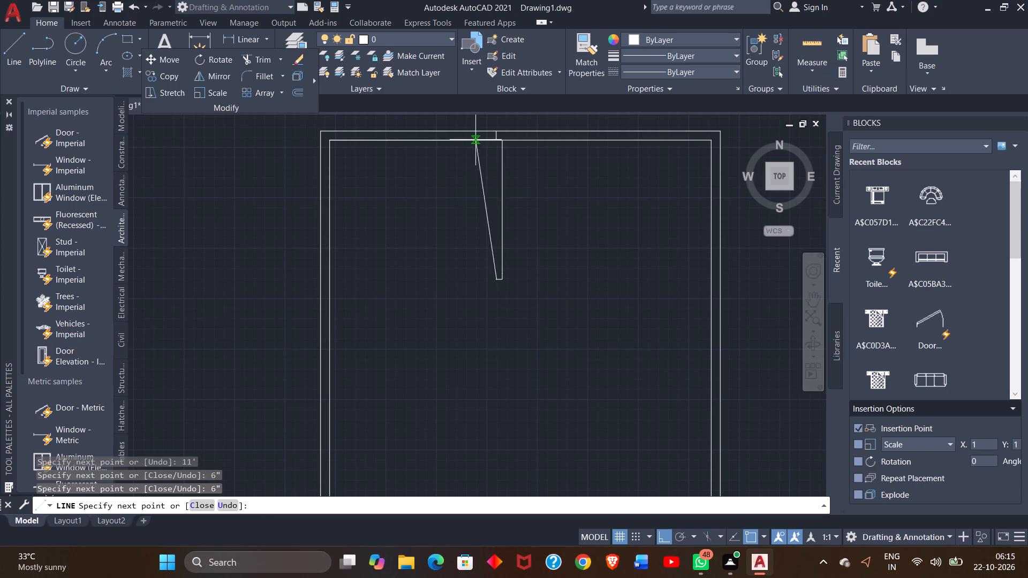
{"action": "left_click", "coordinate": [494, 139]}
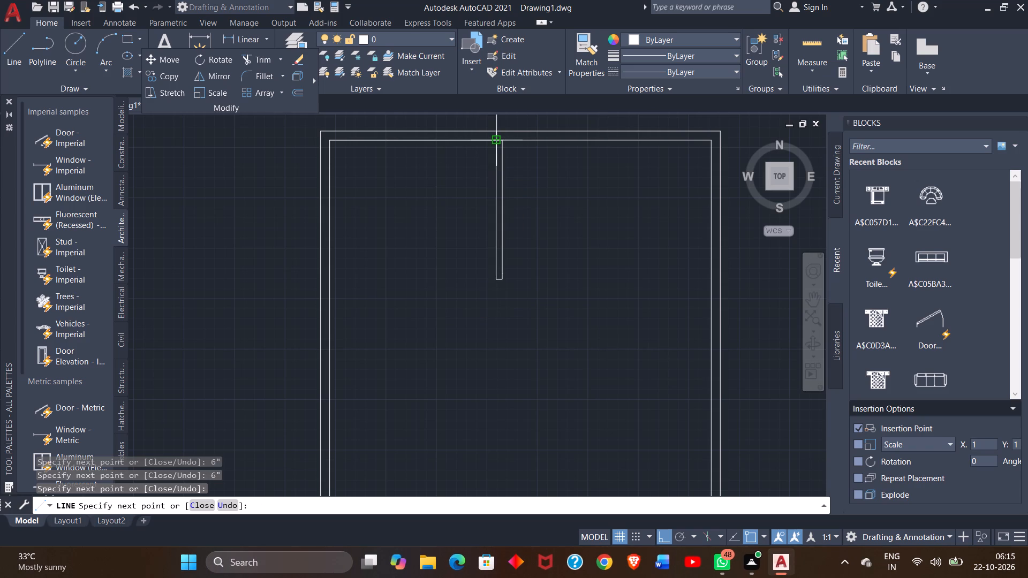
{"action": "right_click", "coordinate": [463, 164]}
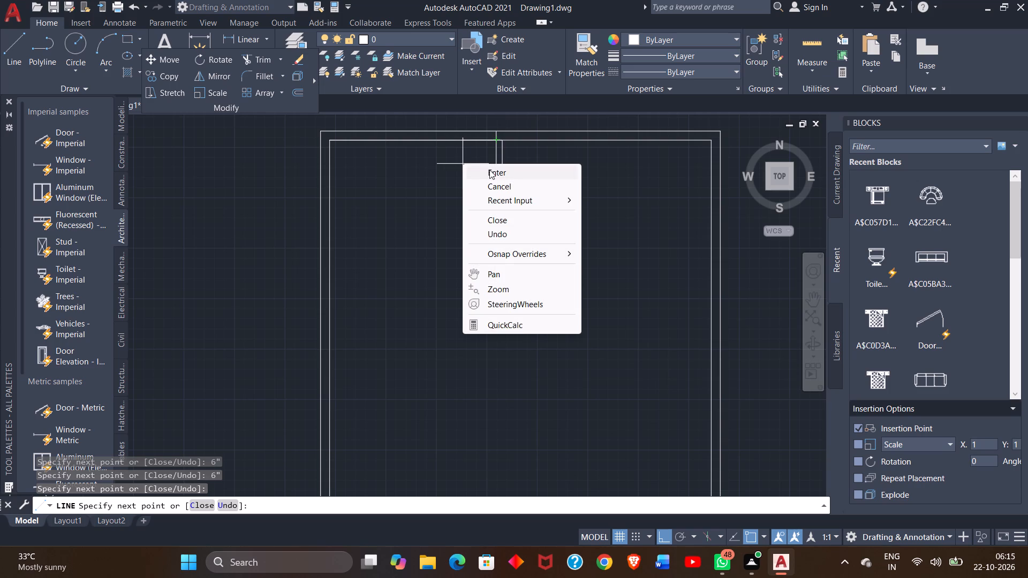
{"action": "left_click", "coordinate": [489, 170]}
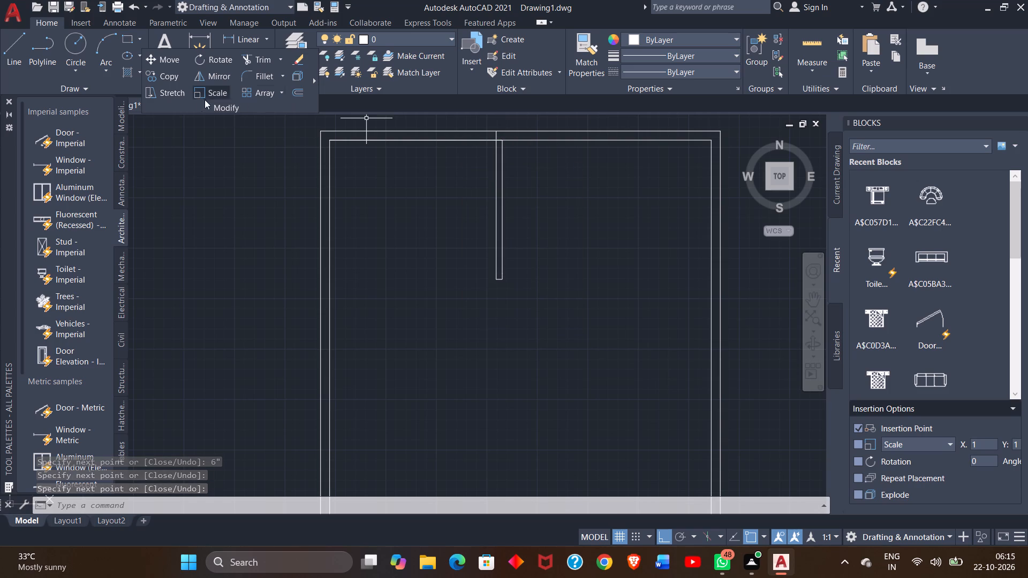
Outline a 9" thick horizontal wall starting 4' down the partition's right side, running to the right wall's inner line and back.
{"action": "left_click", "coordinate": [12, 56]}
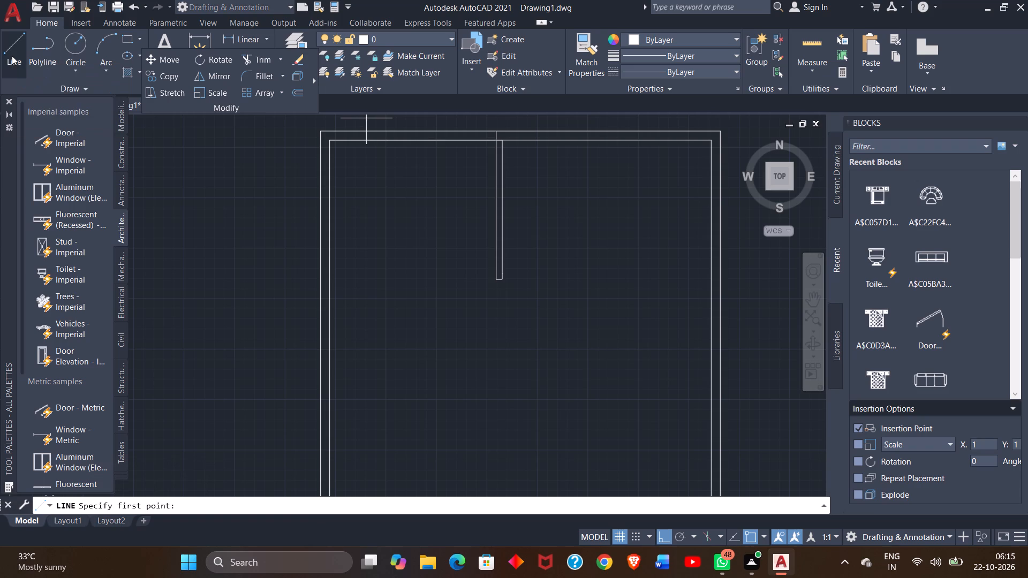
{"action": "left_click", "coordinate": [503, 141]}
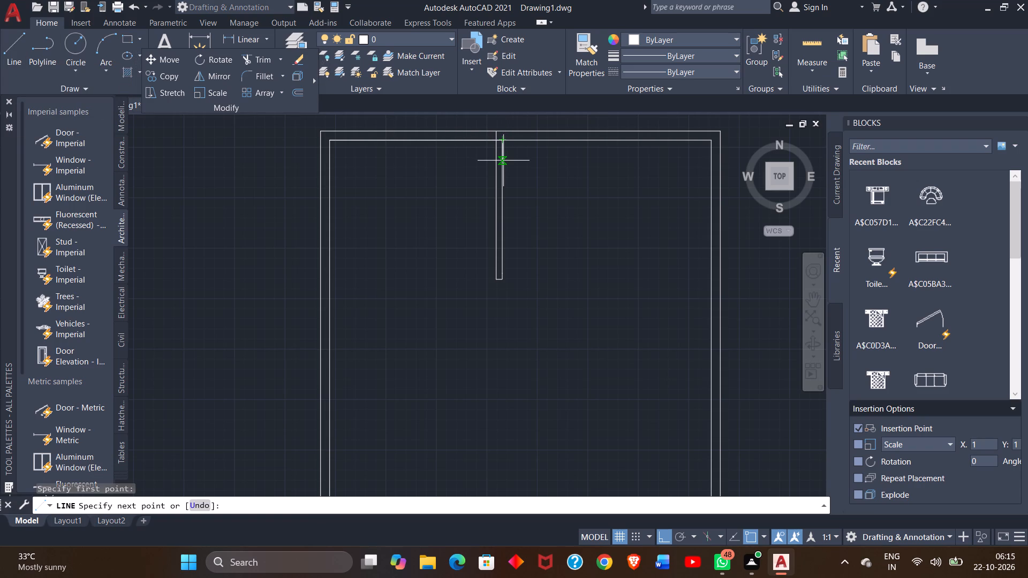
{"action": "type", "text": "4'"}
{"action": "key", "text": "Return"}
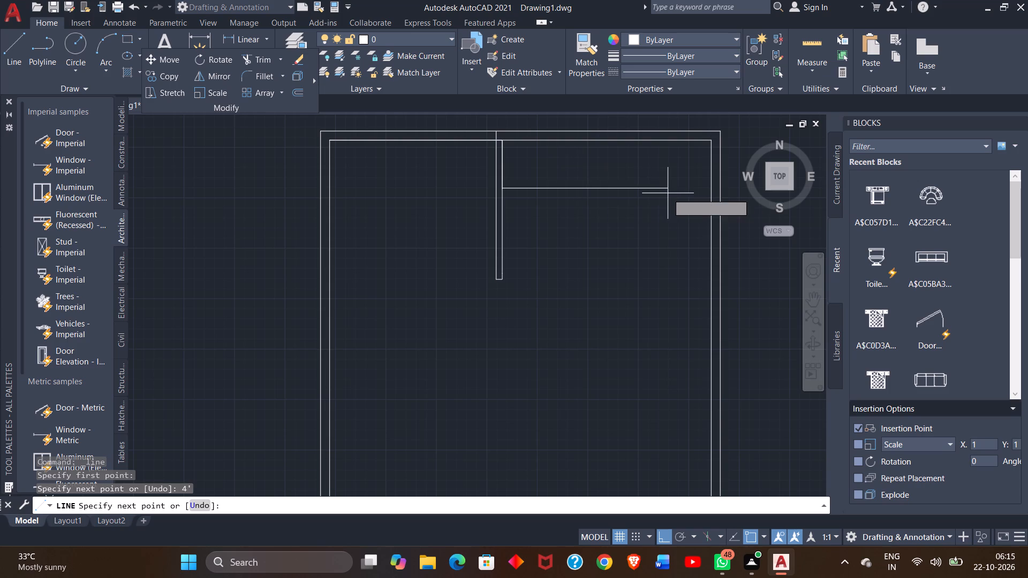
{"action": "left_click", "coordinate": [708, 187]}
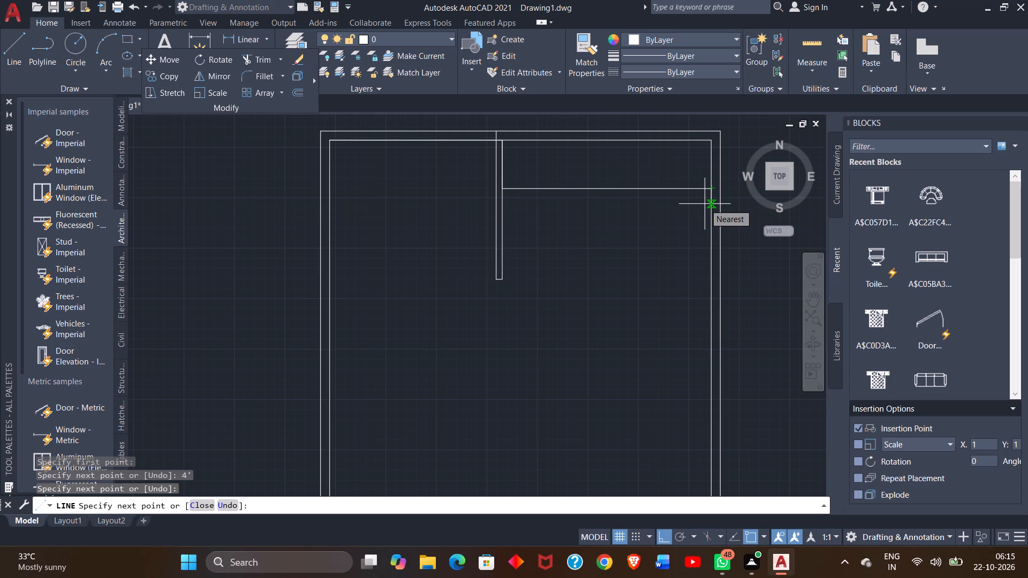
{"action": "key", "text": "9"}
{"action": "key", "text": "shift+quotedbl"}
{"action": "key", "text": "Return"}
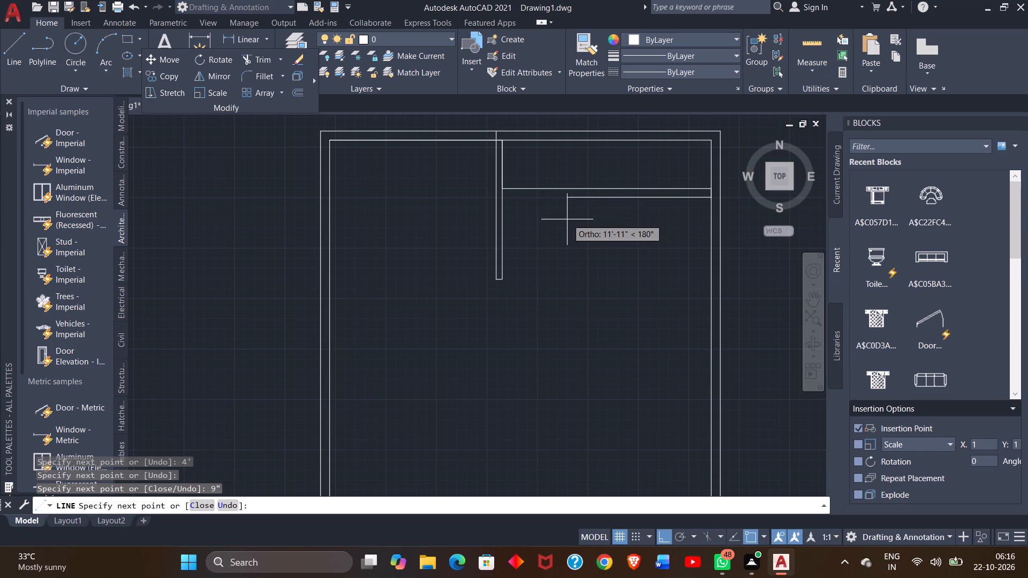
{"action": "left_click", "coordinate": [502, 199]}
{"action": "right_click", "coordinate": [502, 199]}
{"action": "left_click", "coordinate": [520, 211]}
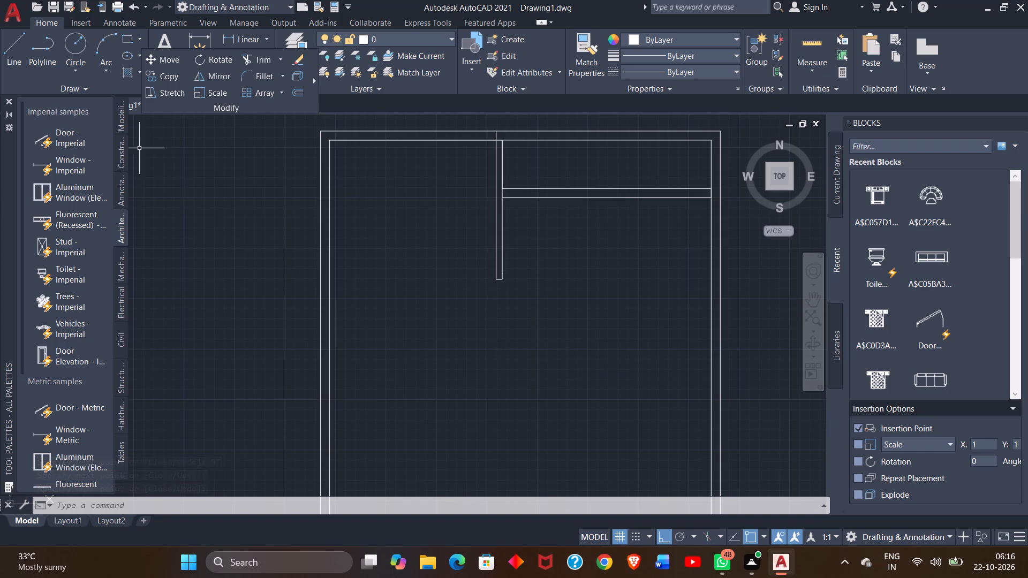
Start a line where the lower line of the new horizontal wall meets the partition's right side.
{"action": "left_click", "coordinate": [13, 55]}
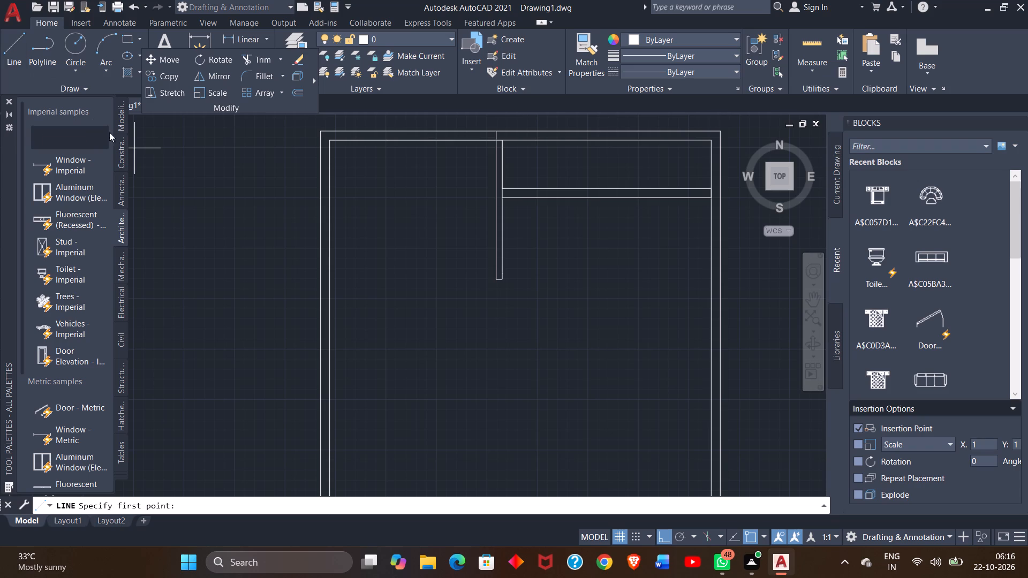
{"action": "left_click", "coordinate": [502, 196]}
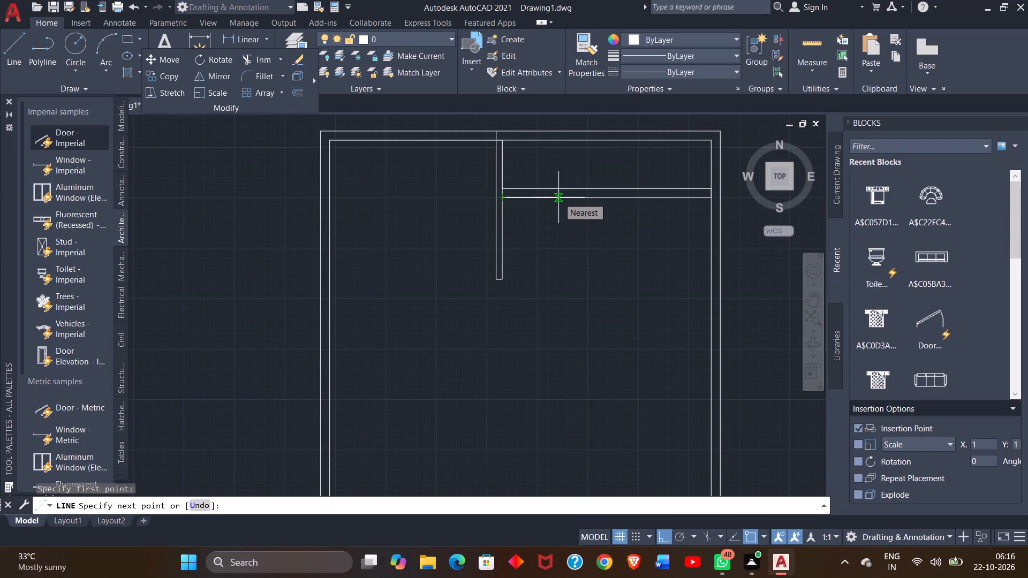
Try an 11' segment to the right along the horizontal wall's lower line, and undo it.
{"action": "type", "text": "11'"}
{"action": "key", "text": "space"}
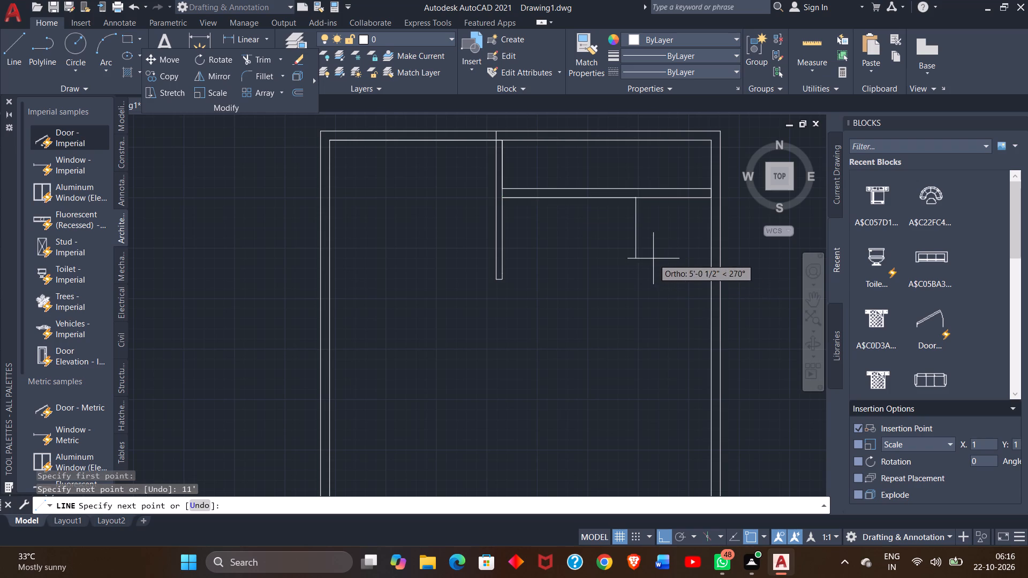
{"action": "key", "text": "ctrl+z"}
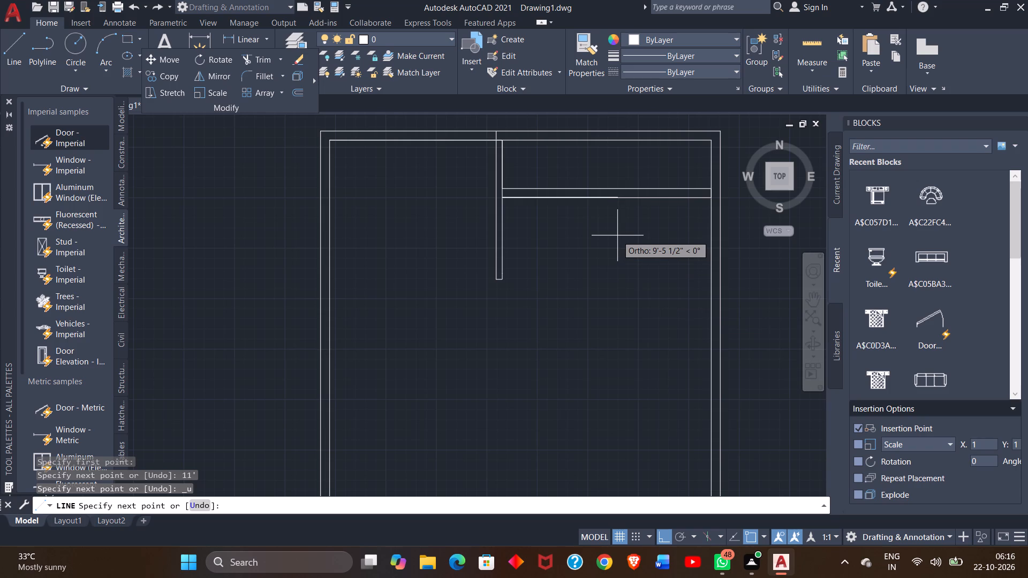
Draw 11'6" right along the horizontal wall, 13' down, 6" right and back up perpendicular to the wall, and end the line.
{"action": "type", "text": "11"}
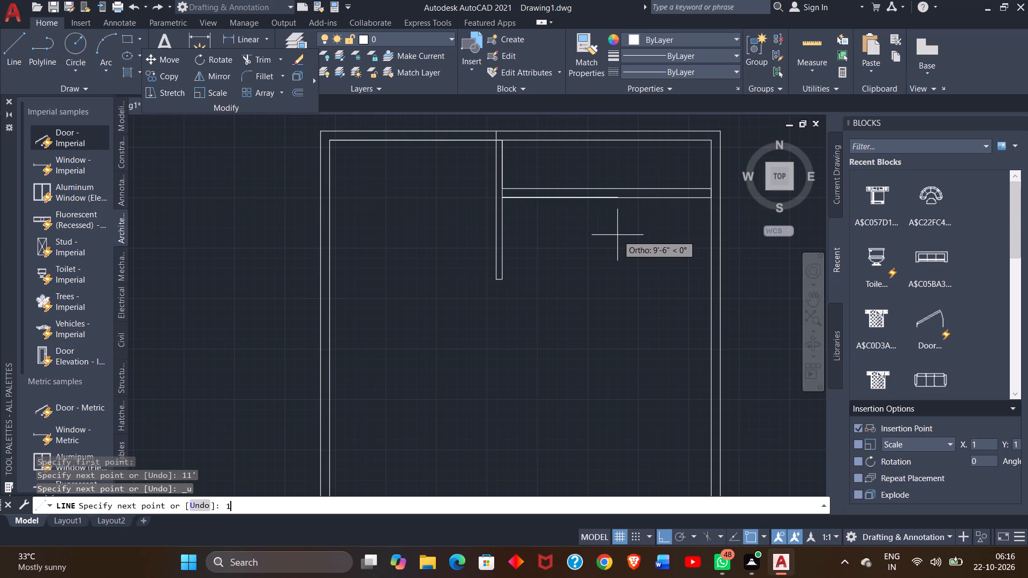
{"action": "key", "text": "apostrophe"}
{"action": "key", "text": "6"}
{"action": "key", "text": "shift+quotedbl"}
{"action": "key", "text": "Return"}
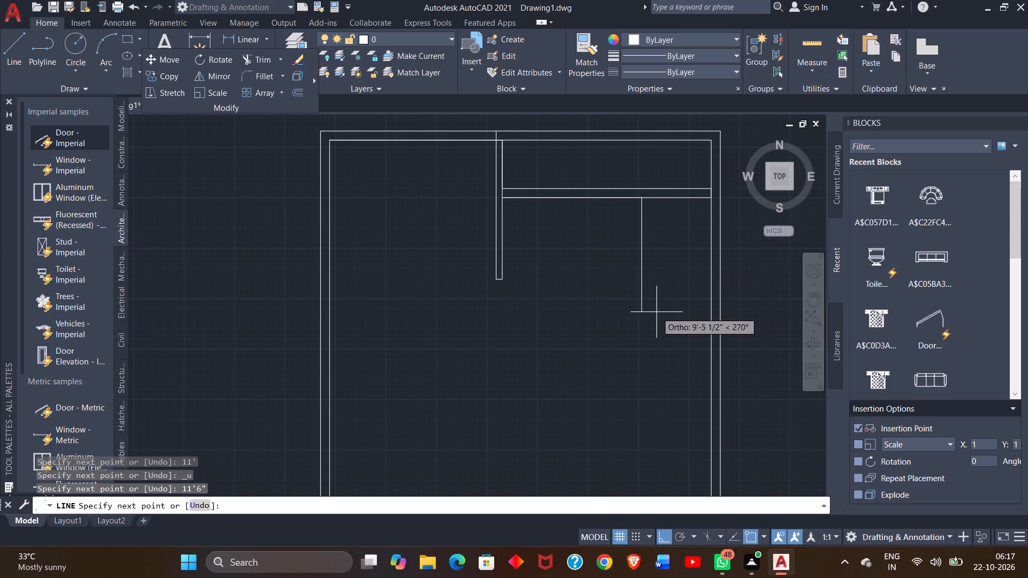
{"action": "type", "text": "13'"}
{"action": "key", "text": "Return"}
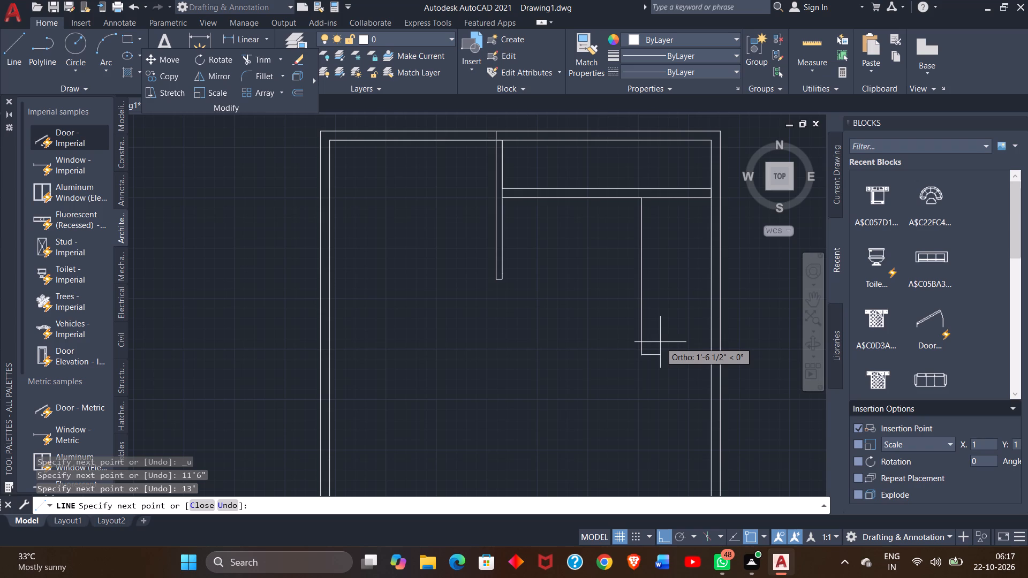
{"action": "key", "text": "6"}
{"action": "key", "text": "shift+quotedbl"}
{"action": "key", "text": "Return"}
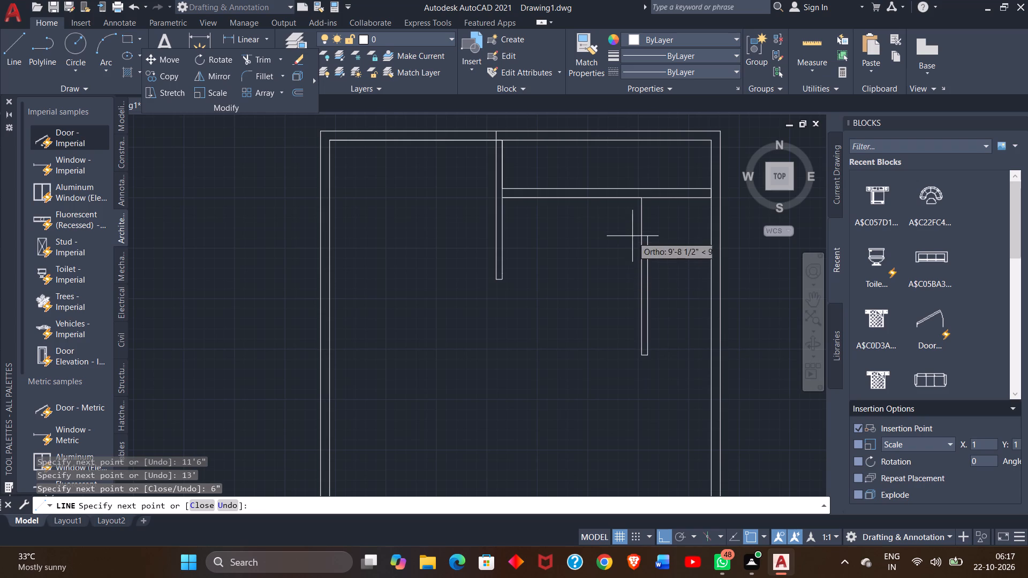
{"action": "left_click", "coordinate": [649, 199]}
{"action": "right_click", "coordinate": [649, 199]}
{"action": "left_click", "coordinate": [671, 203]}
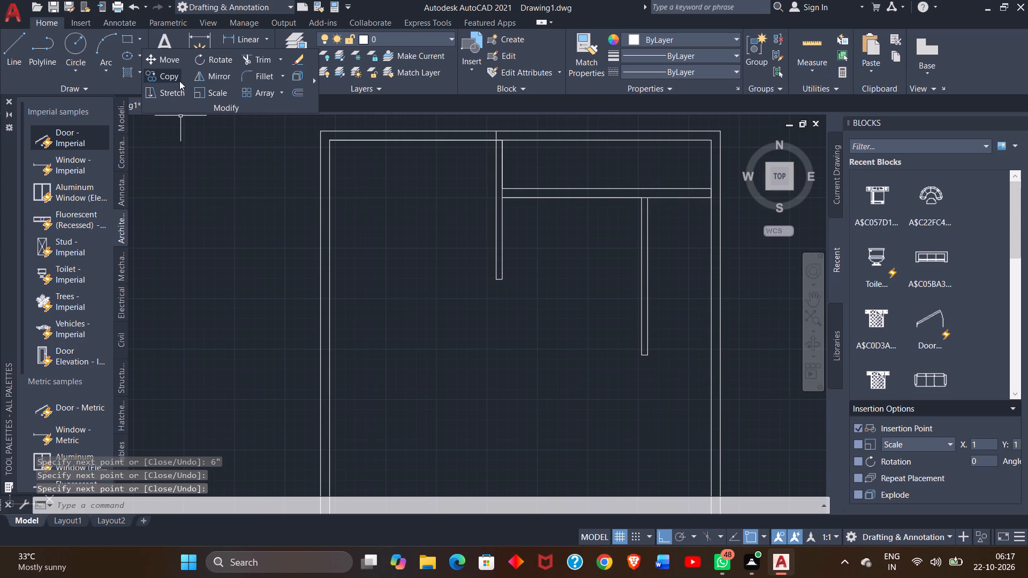
Dimension the gap between the new vertical partition's right side and the right wall's inner line, placed just below the horizontal wall.
{"action": "left_click", "coordinate": [196, 43]}
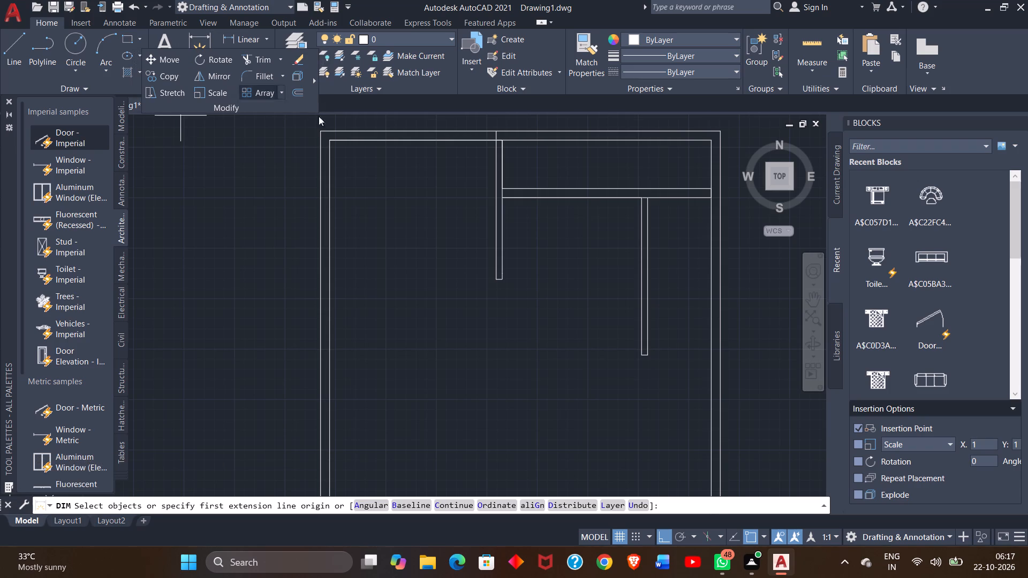
{"action": "left_click", "coordinate": [648, 200]}
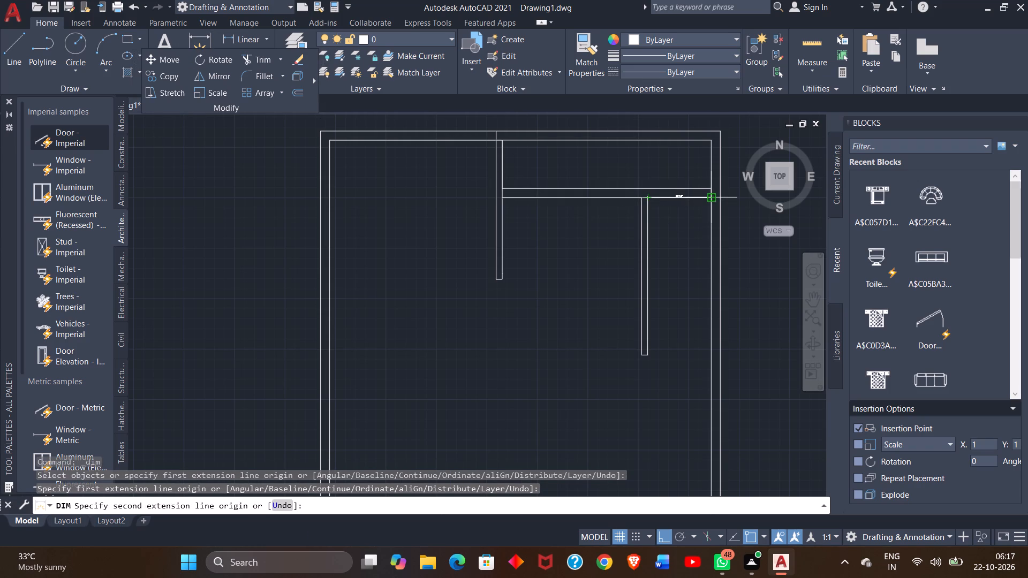
{"action": "left_click_drag", "start_coordinate": [712, 198], "coordinate": [701, 218]}
{"action": "left_click", "coordinate": [701, 218]}
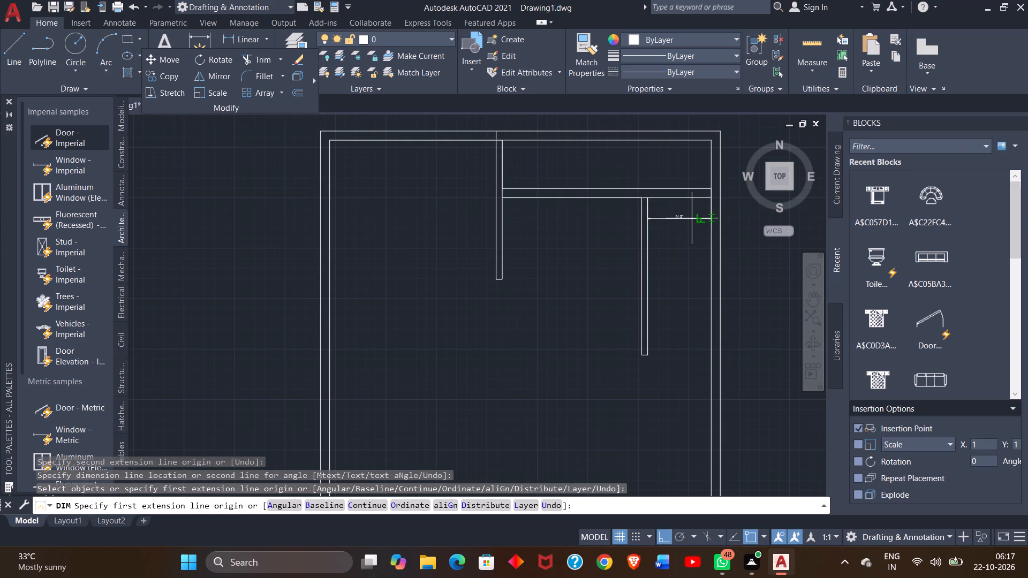
{"action": "scroll", "coordinate": [692, 218], "scroll_direction": "up", "scroll_amount": 1, "text": "ctrl"}
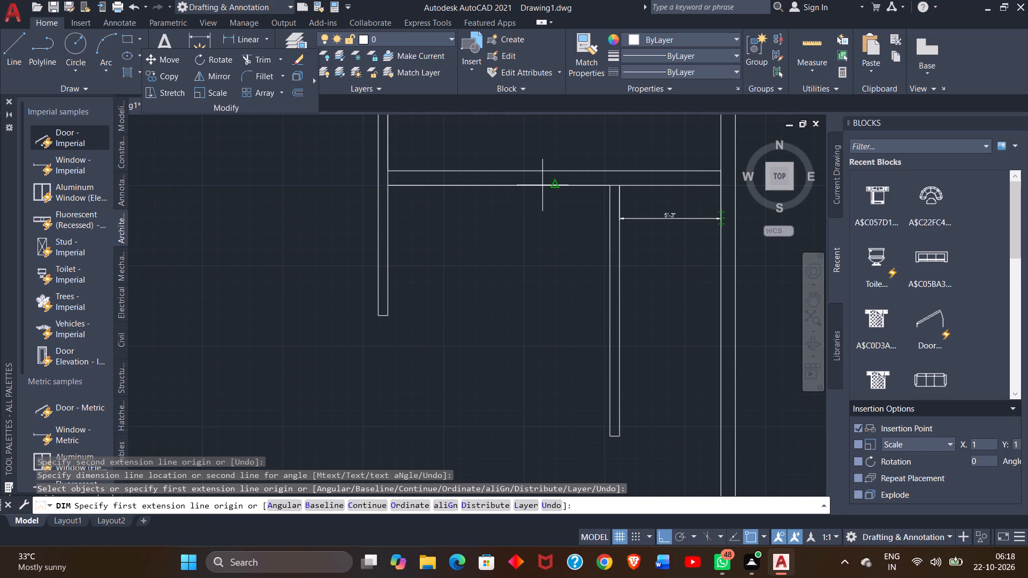
{"action": "right_click", "coordinate": [527, 217]}
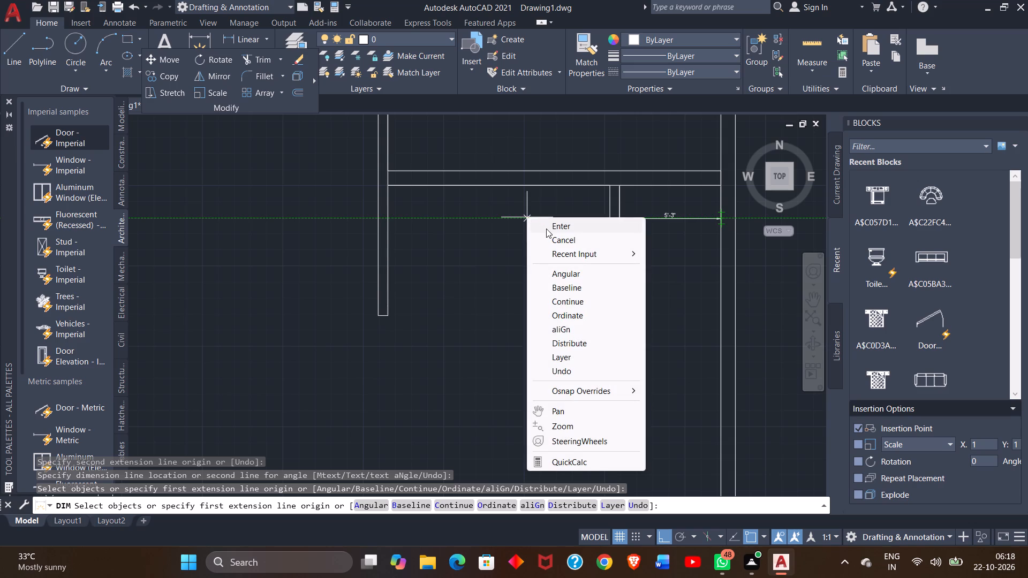
{"action": "left_click", "coordinate": [546, 229]}
Dimension the plan's overall width between the outer wall's top corners, placing the dimension just above the top wall.
{"action": "scroll", "coordinate": [546, 229], "scroll_direction": "down", "scroll_amount": 4, "text": "ctrl"}
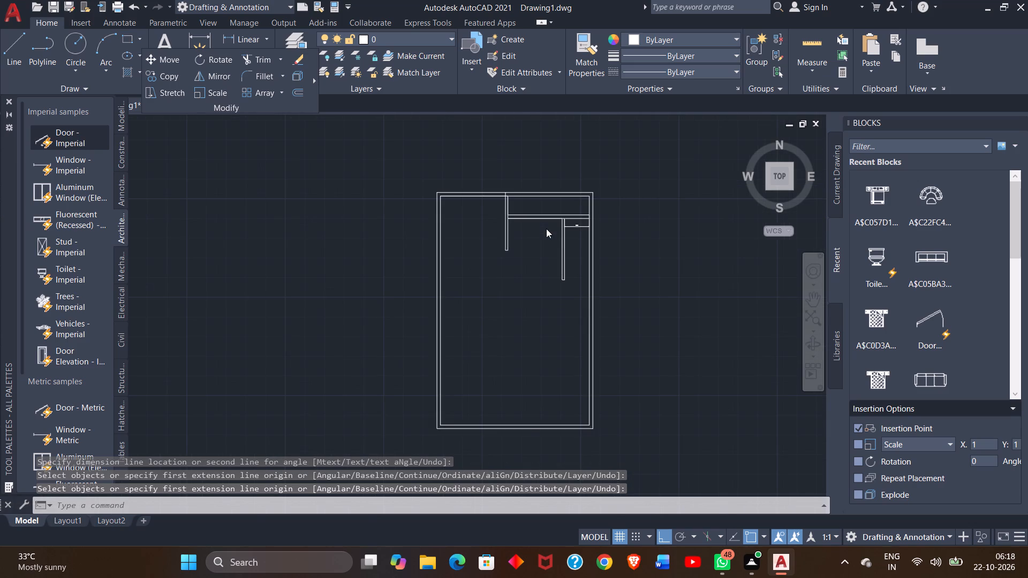
{"action": "scroll", "coordinate": [546, 229], "scroll_direction": "up", "scroll_amount": 1, "text": "ctrl"}
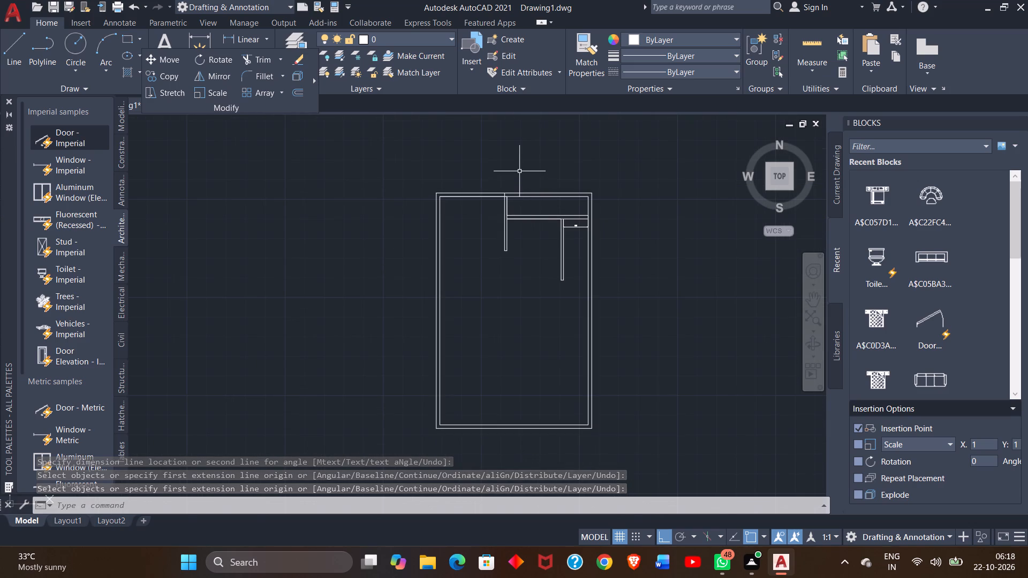
{"action": "scroll", "coordinate": [519, 171], "scroll_direction": "up", "scroll_amount": 2, "text": "ctrl"}
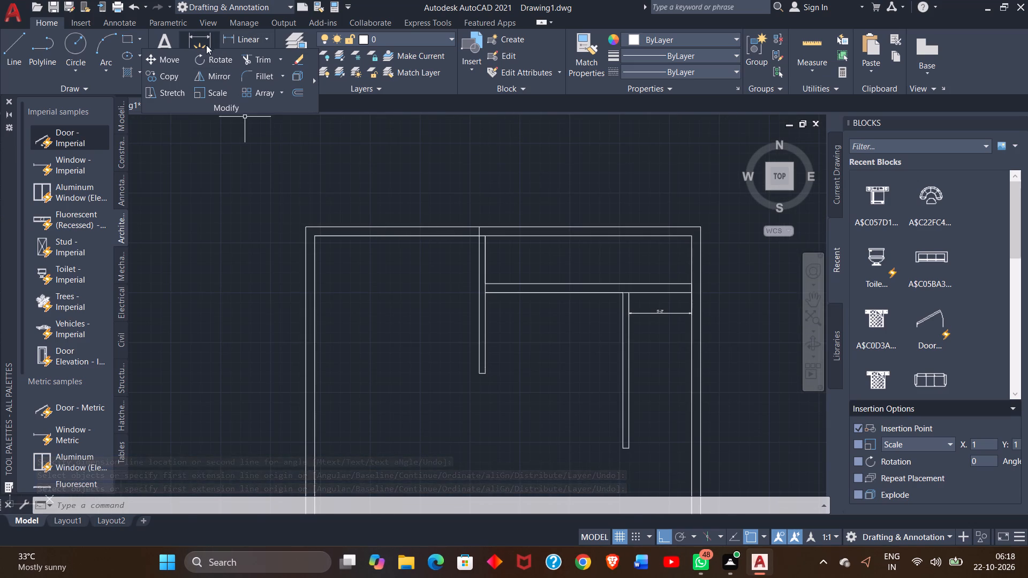
{"action": "left_click", "coordinate": [196, 45]}
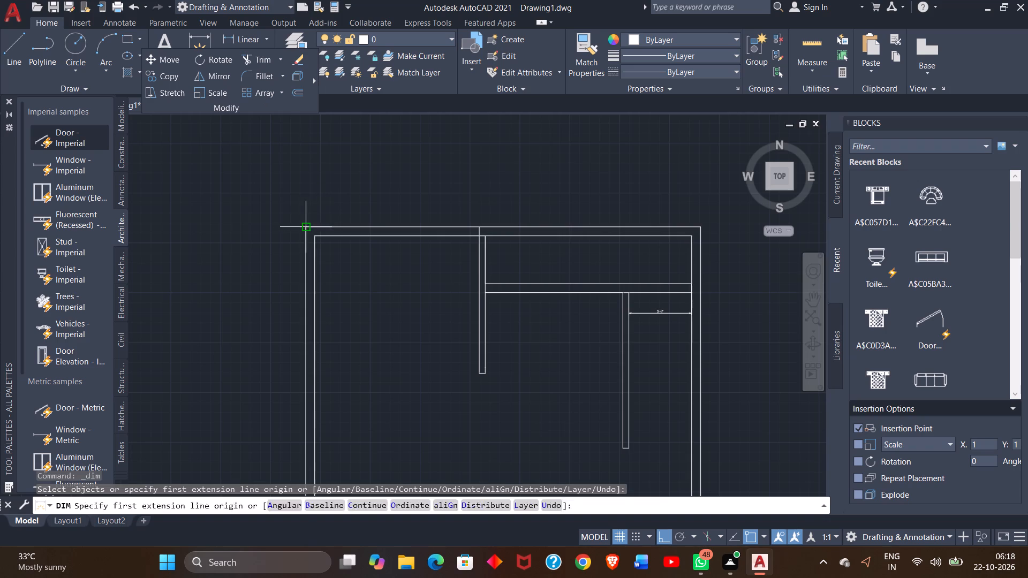
{"action": "left_click", "coordinate": [305, 228]}
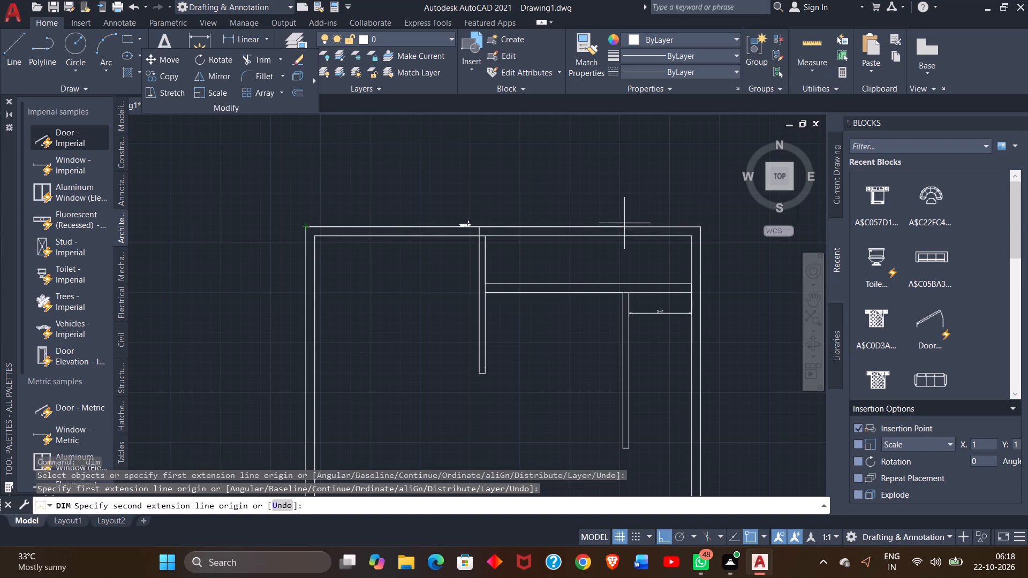
{"action": "left_click", "coordinate": [701, 226]}
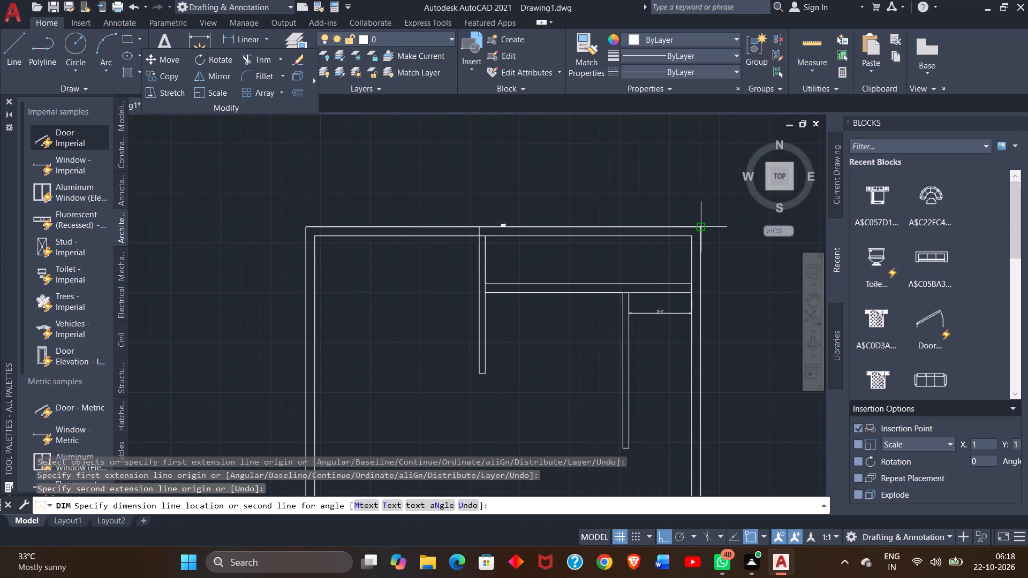
{"action": "left_click", "coordinate": [702, 206]}
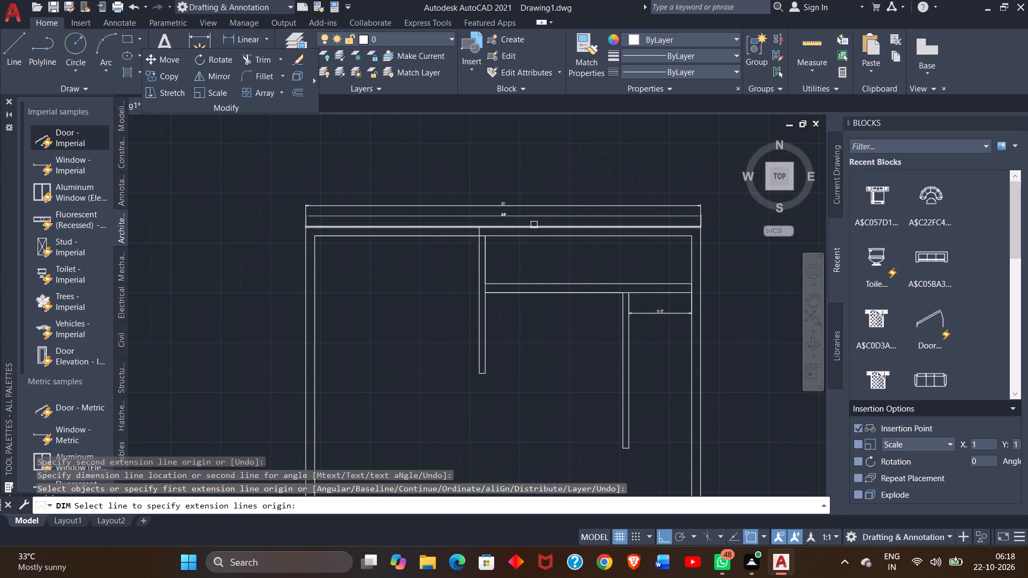
{"action": "scroll", "coordinate": [534, 225], "scroll_direction": "up", "scroll_amount": 1, "text": "ctrl"}
{"action": "scroll", "coordinate": [534, 225], "scroll_direction": "down", "scroll_amount": 2, "text": "ctrl"}
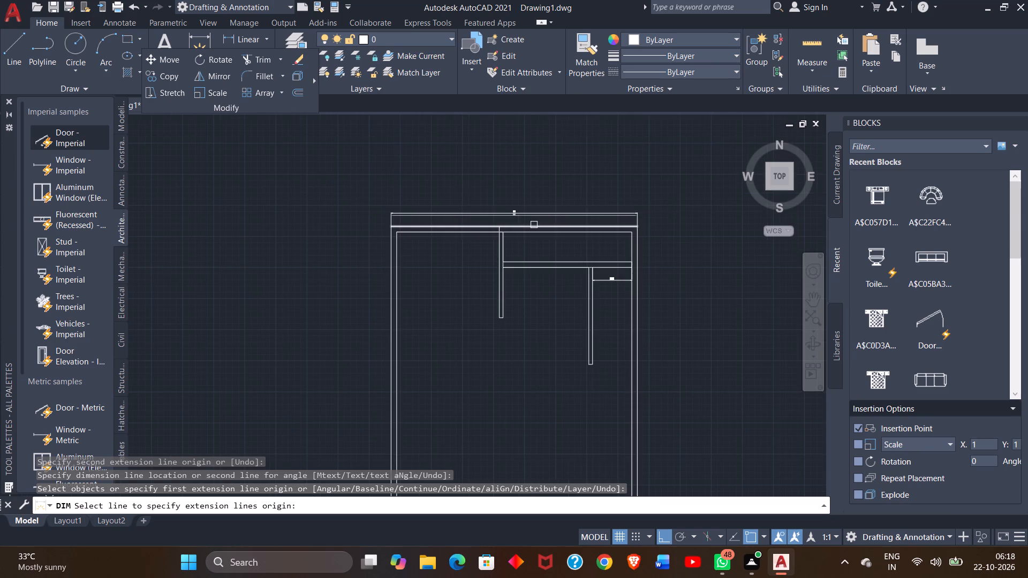
{"action": "right_click", "coordinate": [649, 175]}
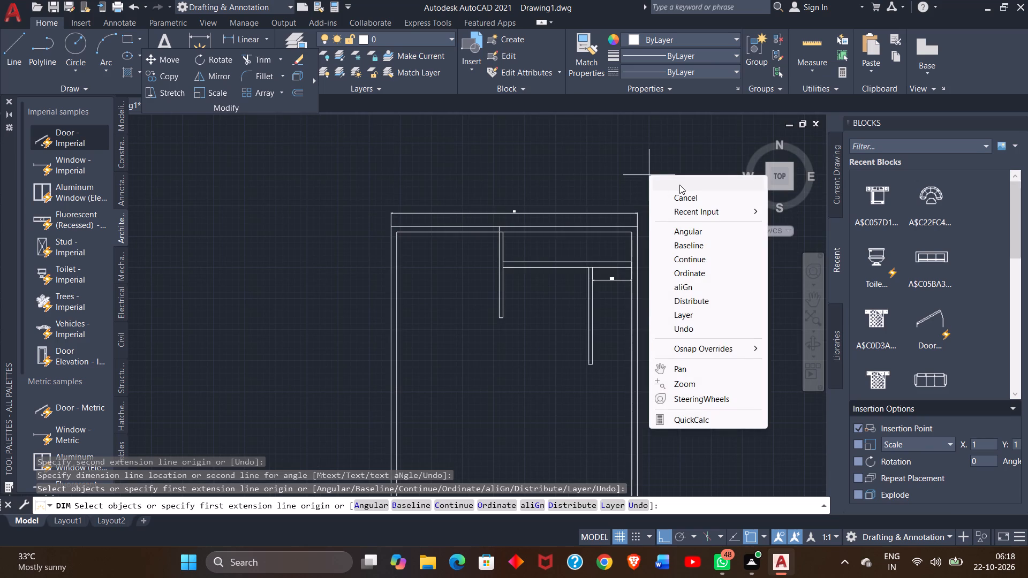
{"action": "left_click", "coordinate": [679, 185]}
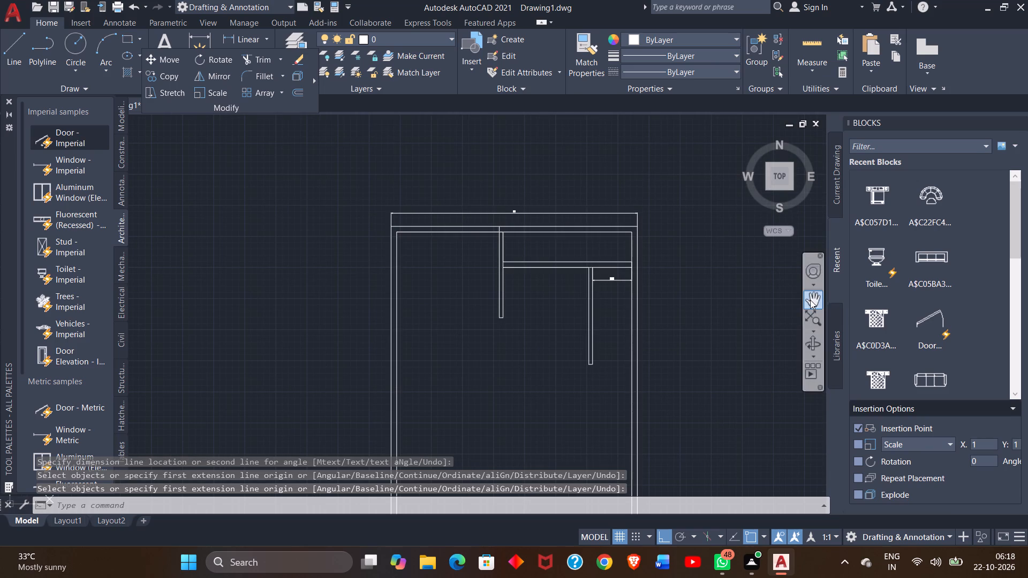
Start a line at the outer walls' inner top-left corner and draw 11' down along the left wall.
{"action": "left_click", "coordinate": [810, 300]}
{"action": "left_click_drag", "start_coordinate": [692, 290], "coordinate": [632, 203]}
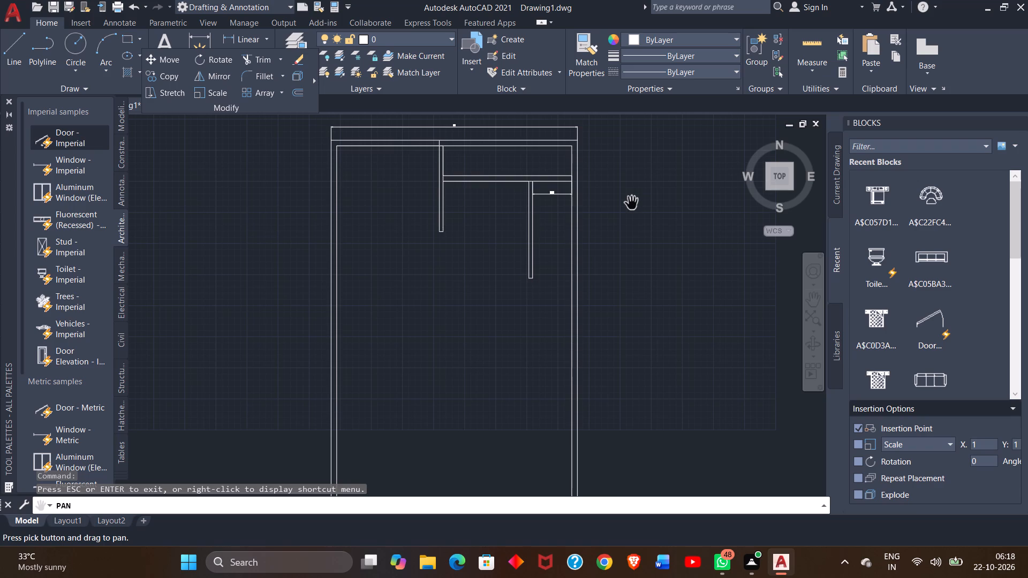
{"action": "left_click", "coordinate": [3, 65]}
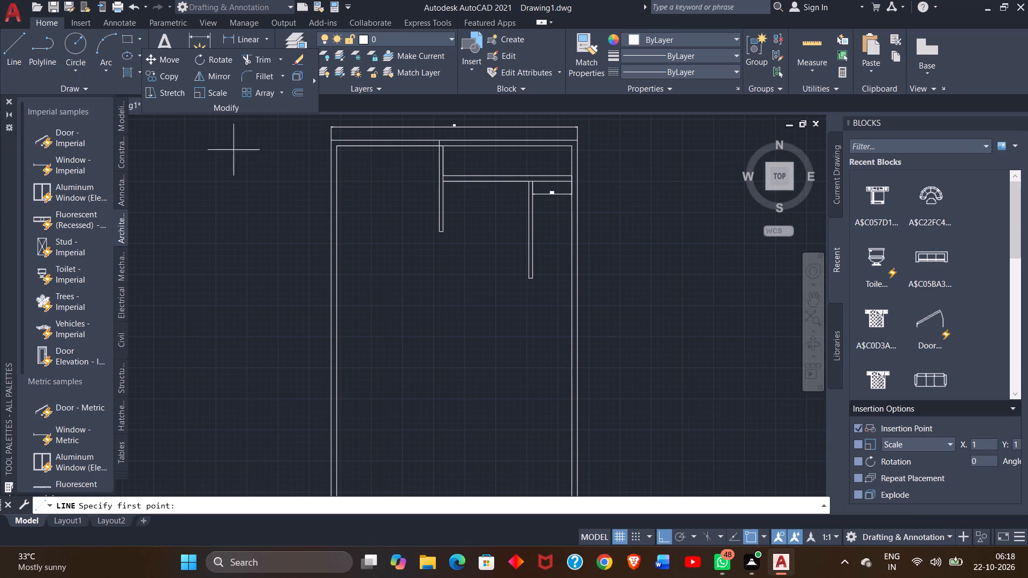
{"action": "left_click", "coordinate": [335, 148]}
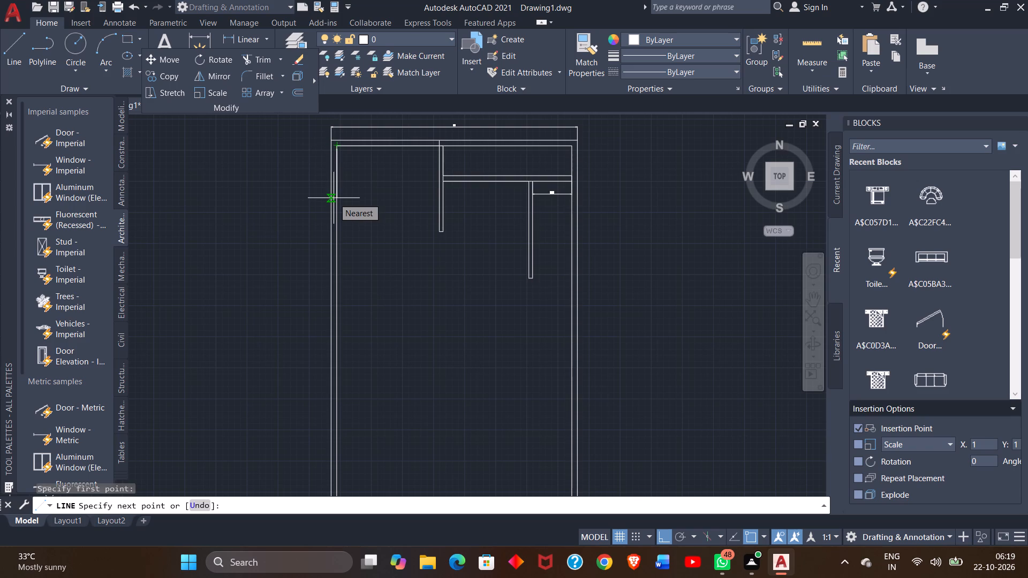
{"action": "type", "text": "11"}
{"action": "key", "text": "apostrophe"}
{"action": "key", "text": "Return"}
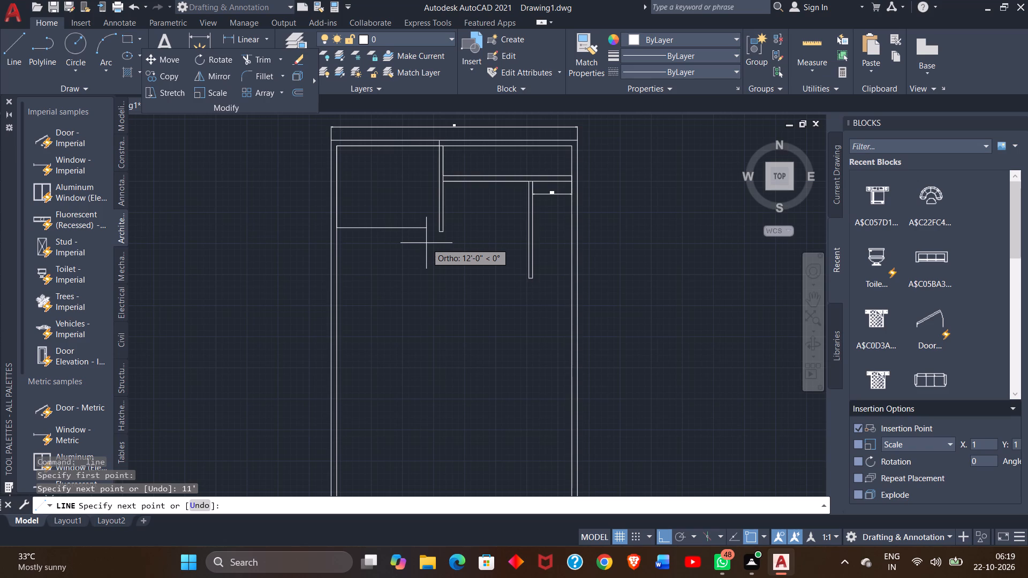
Continue the line across to the partition's right side, down to its lower end and back perpendicular to the left wall, and end it.
{"action": "scroll", "coordinate": [445, 228], "scroll_direction": "up", "scroll_amount": 1, "text": "ctrl"}
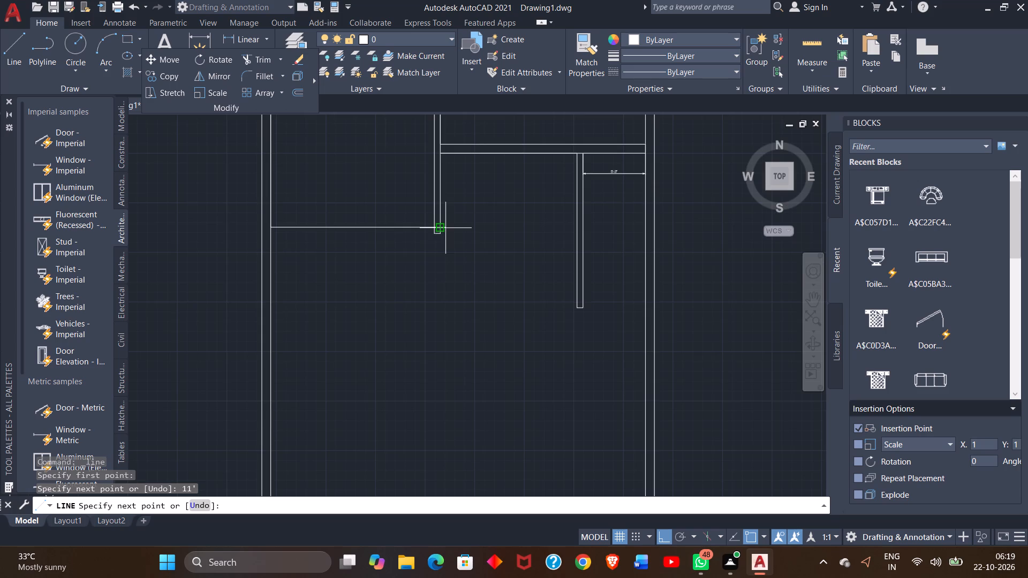
{"action": "scroll", "coordinate": [445, 228], "scroll_direction": "up", "scroll_amount": 2, "text": "ctrl"}
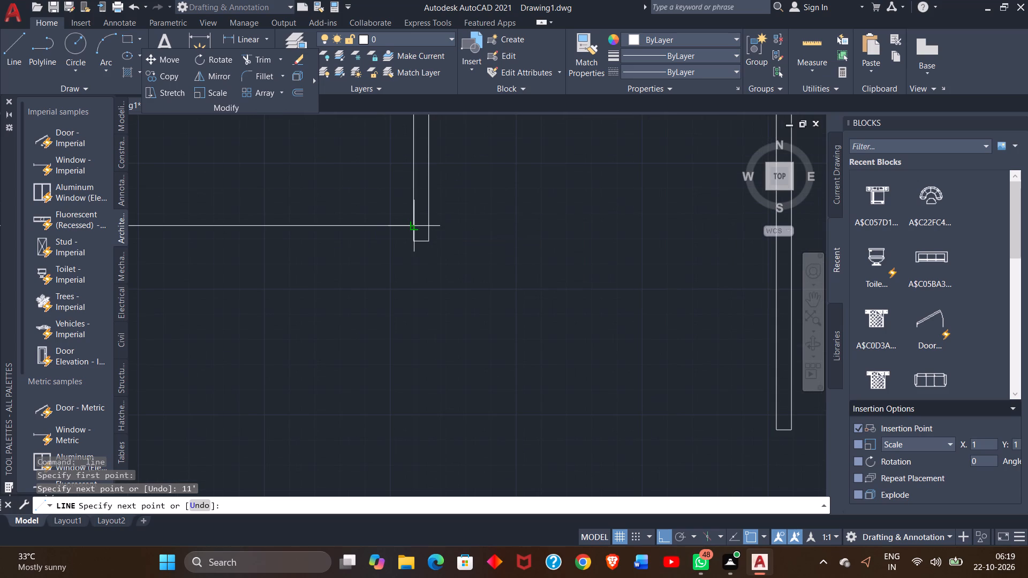
{"action": "left_click", "coordinate": [429, 227]}
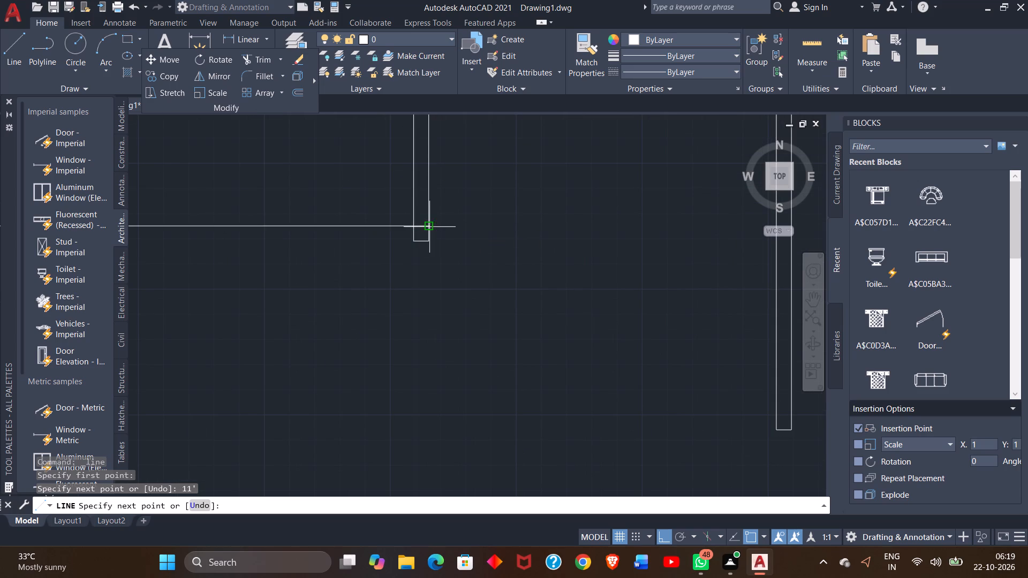
{"action": "left_click", "coordinate": [431, 244]}
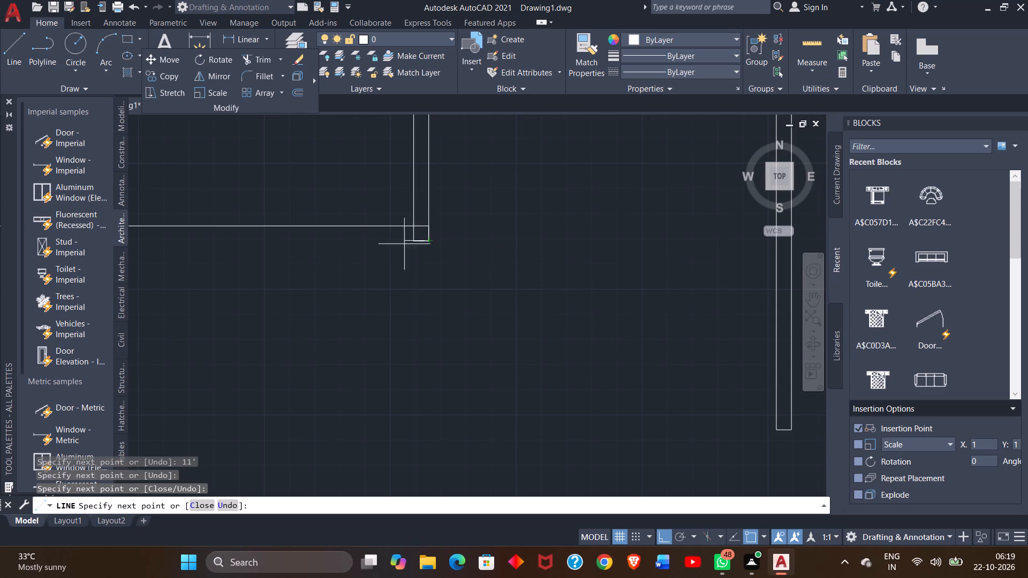
{"action": "scroll", "coordinate": [327, 241], "scroll_direction": "down", "scroll_amount": 2, "text": "ctrl"}
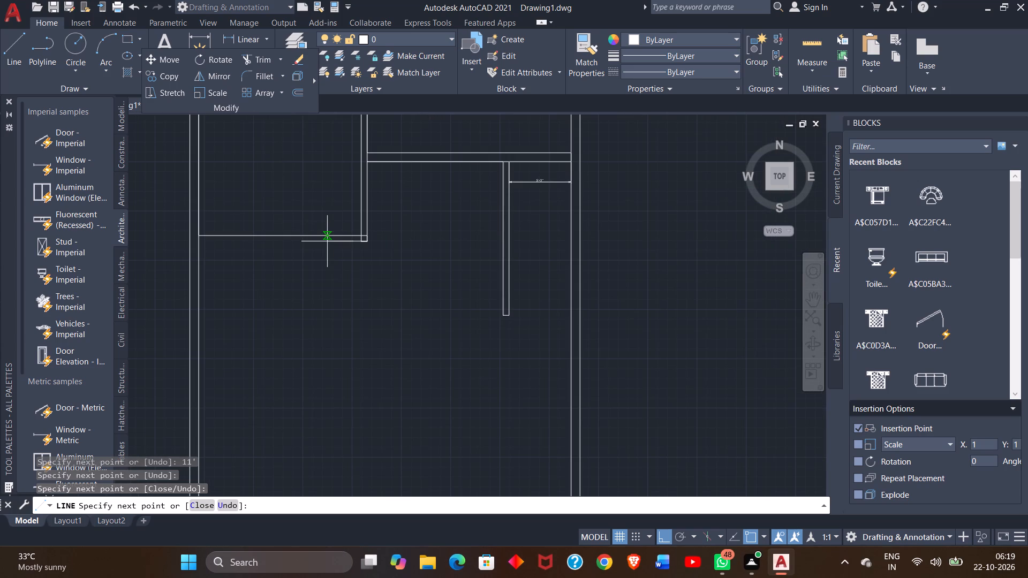
{"action": "left_click", "coordinate": [195, 242]}
{"action": "right_click", "coordinate": [196, 253]}
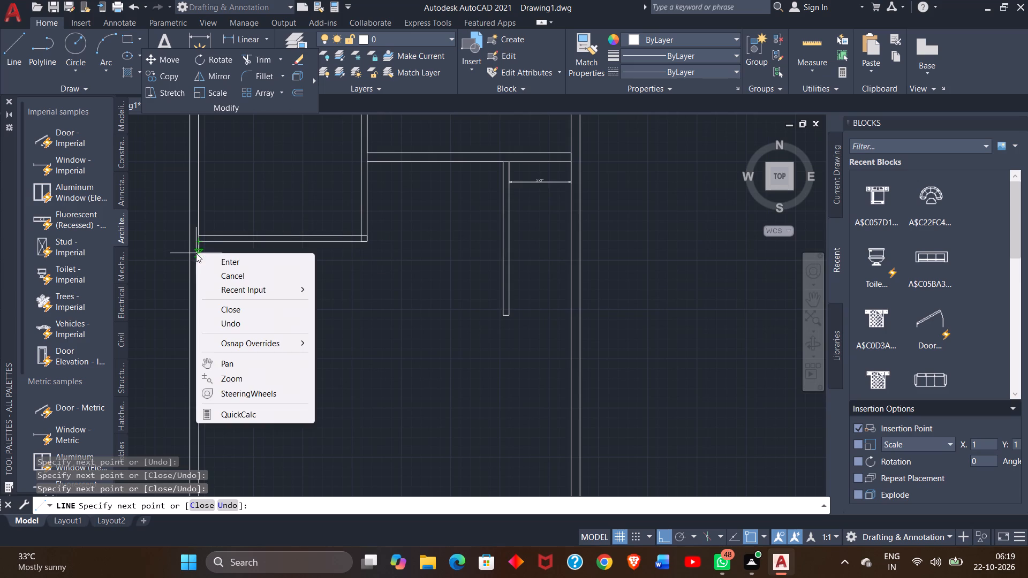
{"action": "left_click", "coordinate": [222, 257]}
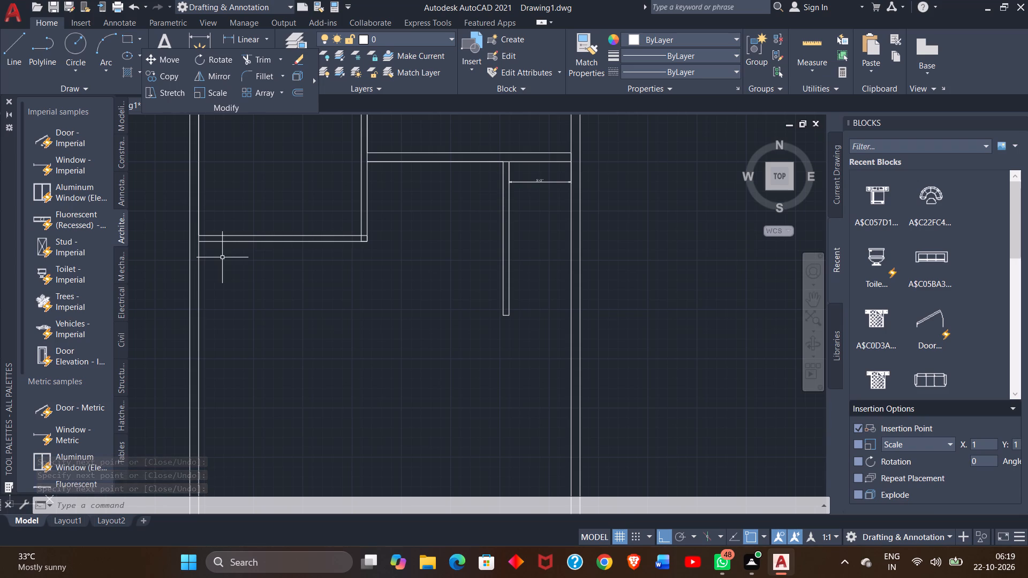
Draw a line from the partition's bottom-left corner 3' left along the new wall's lower line, and up to its upper line.
{"action": "left_click", "coordinate": [1, 53]}
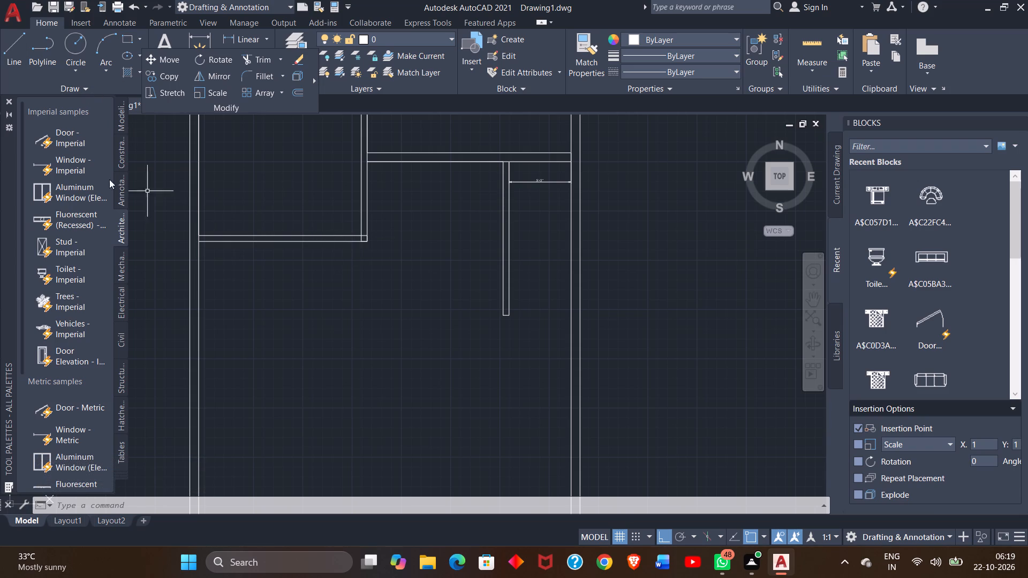
{"action": "left_click", "coordinate": [10, 49]}
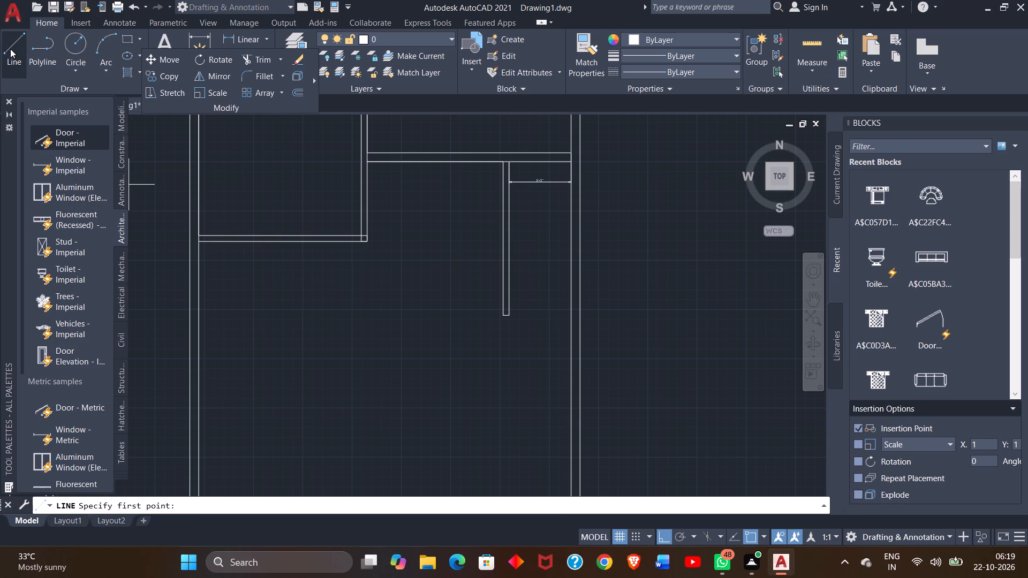
{"action": "left_click", "coordinate": [362, 239]}
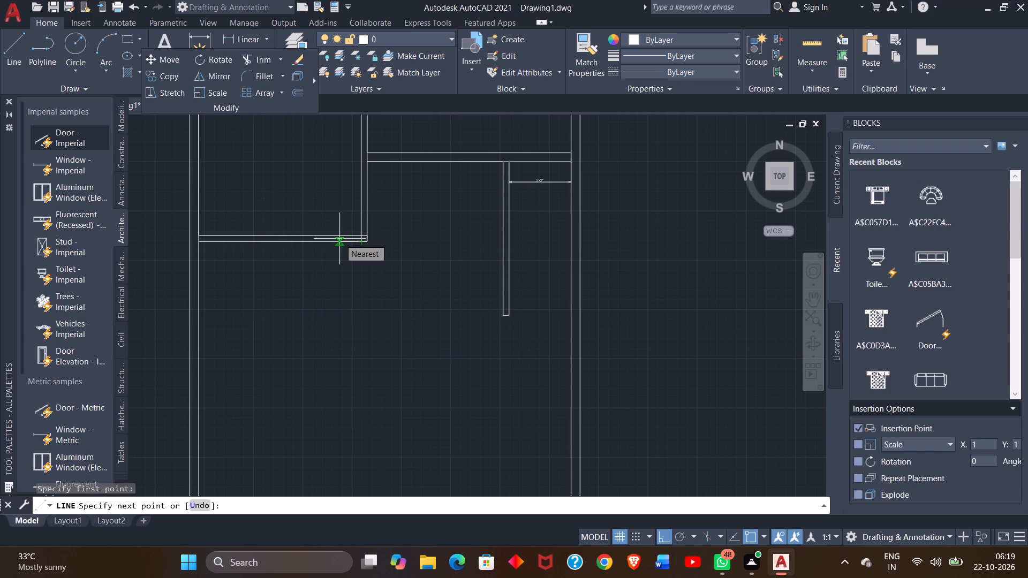
{"action": "type", "text": "3'"}
{"action": "key", "text": "Return"}
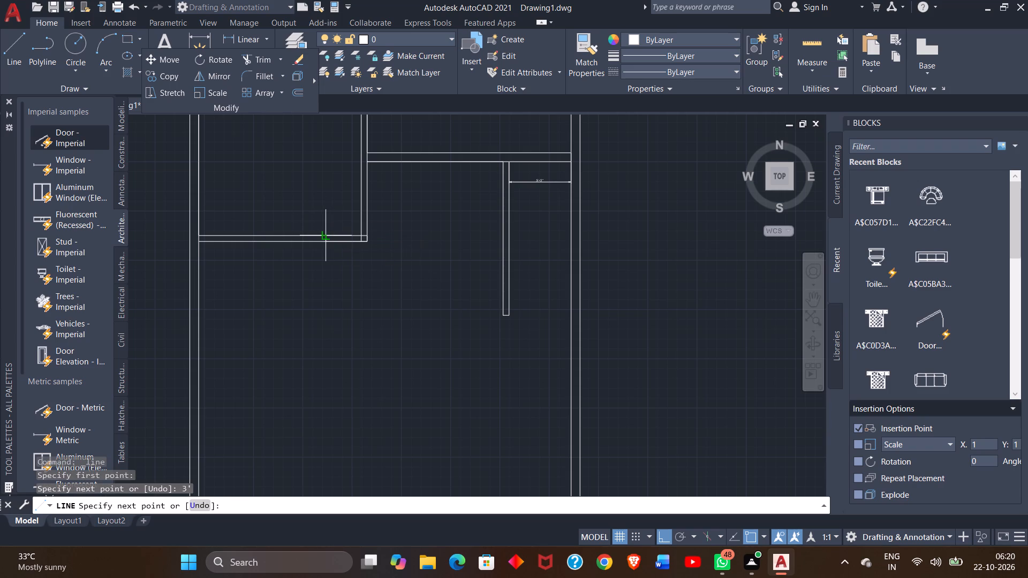
{"action": "scroll", "coordinate": [326, 233], "scroll_direction": "up", "scroll_amount": 2, "text": "ctrl"}
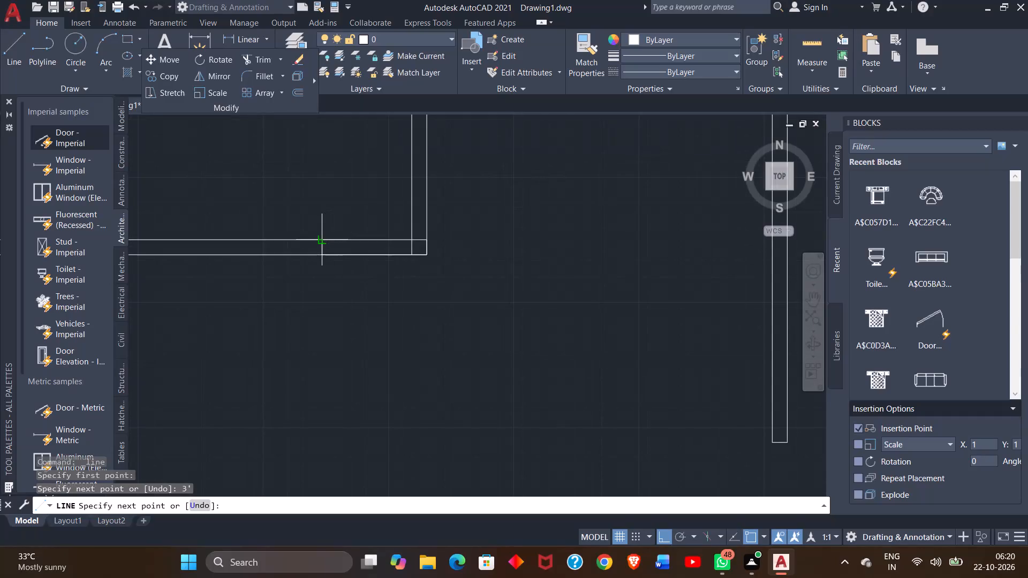
{"action": "left_click", "coordinate": [322, 237]}
{"action": "right_click", "coordinate": [333, 209]}
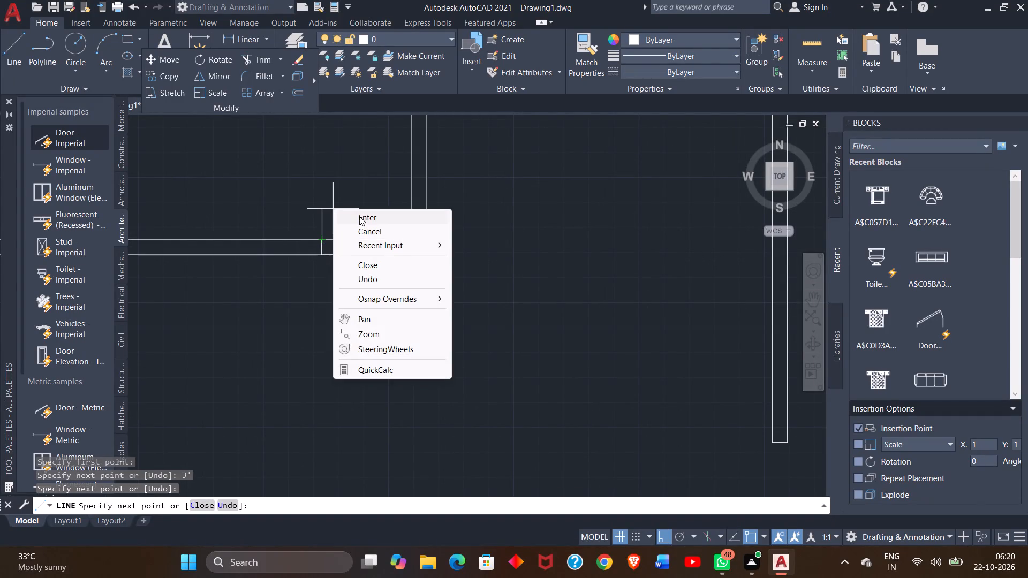
{"action": "left_click", "coordinate": [360, 217]}
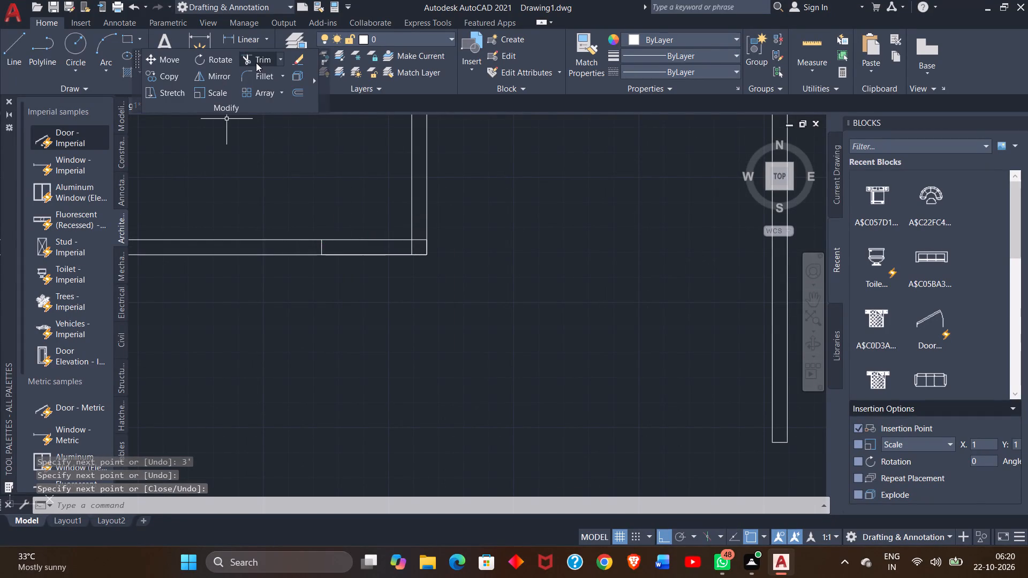
Trim both lines of the new horizontal wall between the 3' mark and the partition to open a doorway.
{"action": "left_click", "coordinate": [256, 63]}
{"action": "left_click_drag", "start_coordinate": [344, 214], "coordinate": [346, 243]}
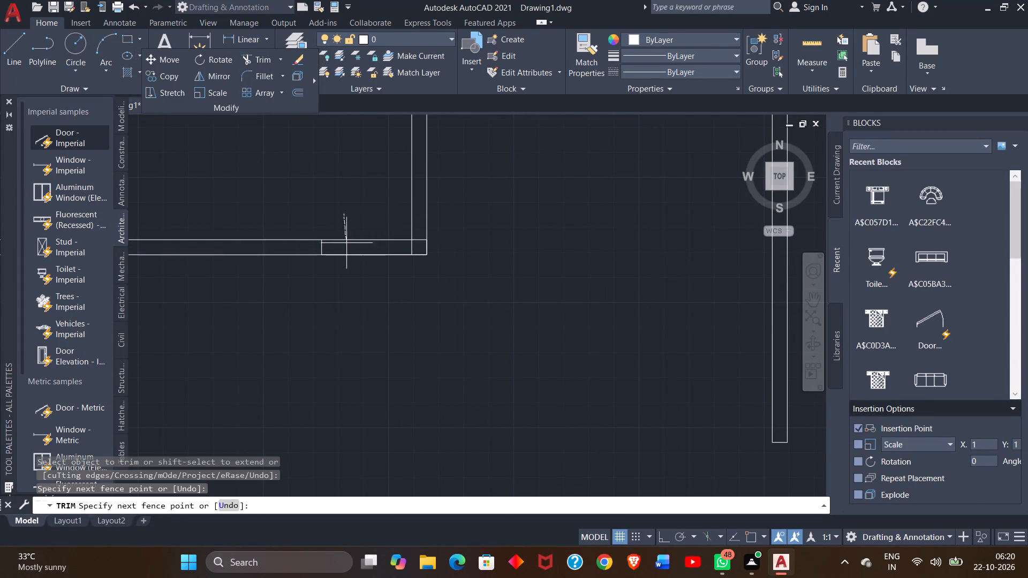
{"action": "left_click_drag", "start_coordinate": [346, 243], "coordinate": [349, 287]}
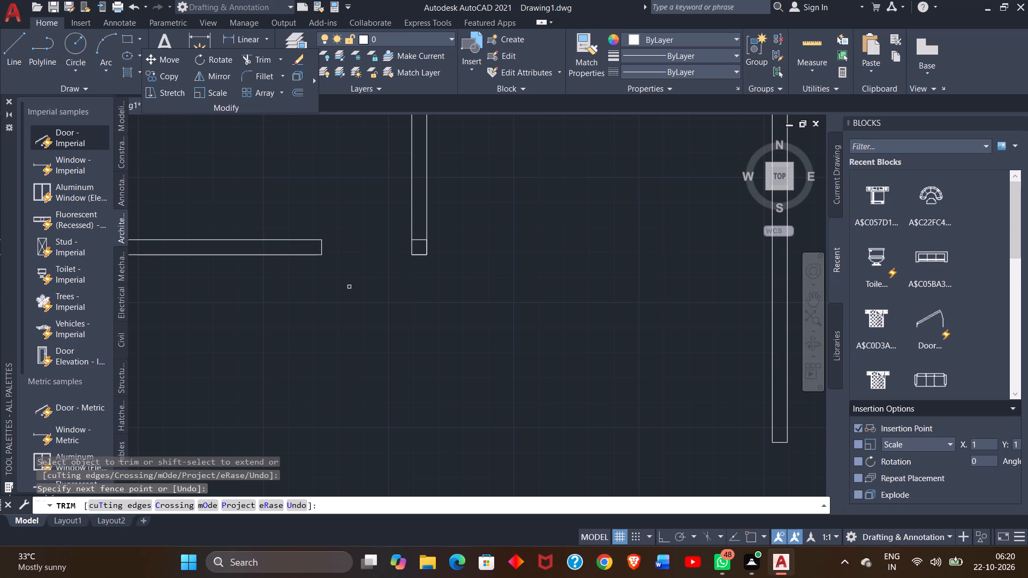
{"action": "right_click", "coordinate": [350, 287]}
{"action": "left_click", "coordinate": [362, 295]}
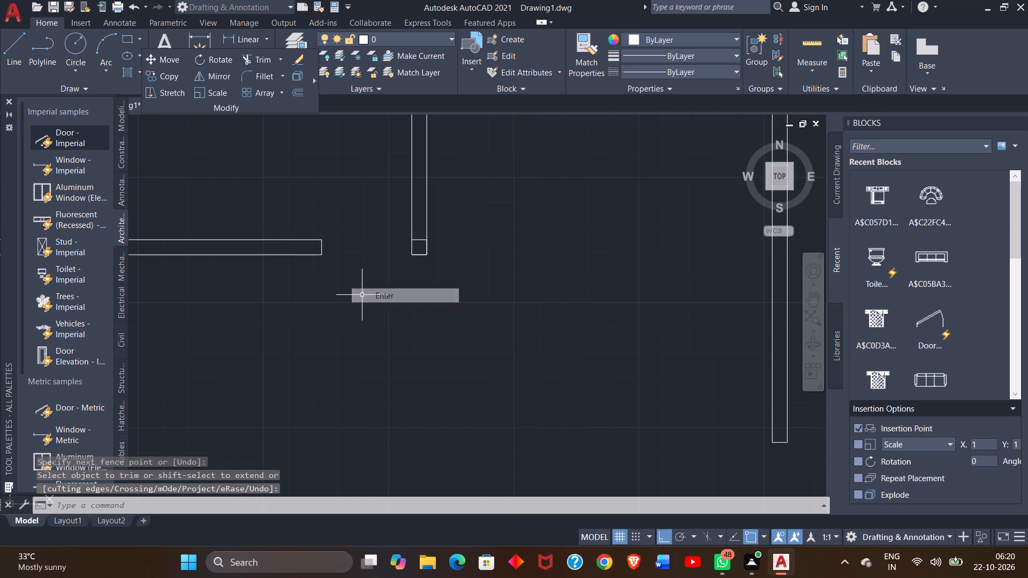
Trim the leftover short line crossing inside the vertical partition just above its lower end.
{"action": "left_click", "coordinate": [245, 63]}
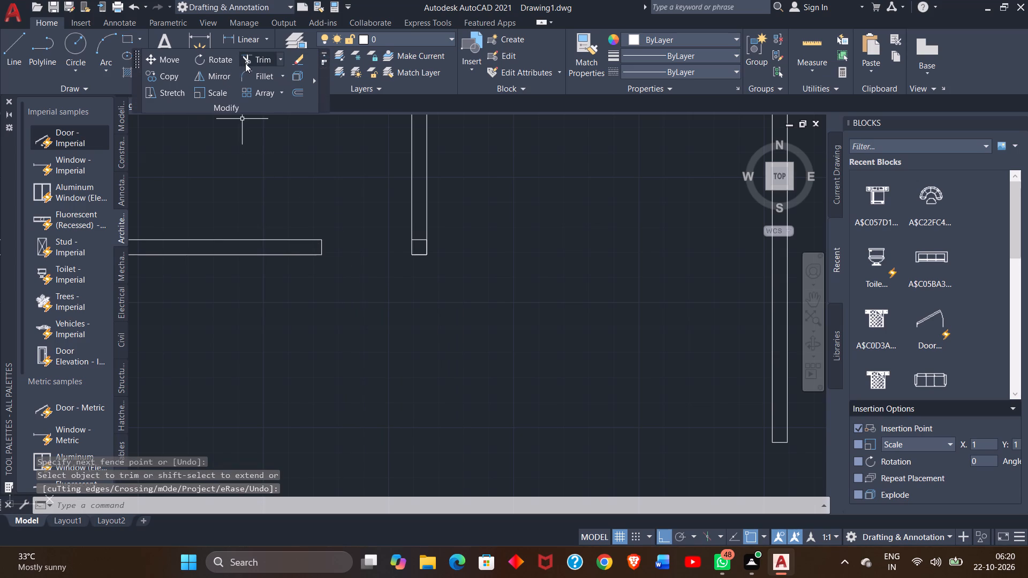
{"action": "left_click", "coordinate": [420, 240]}
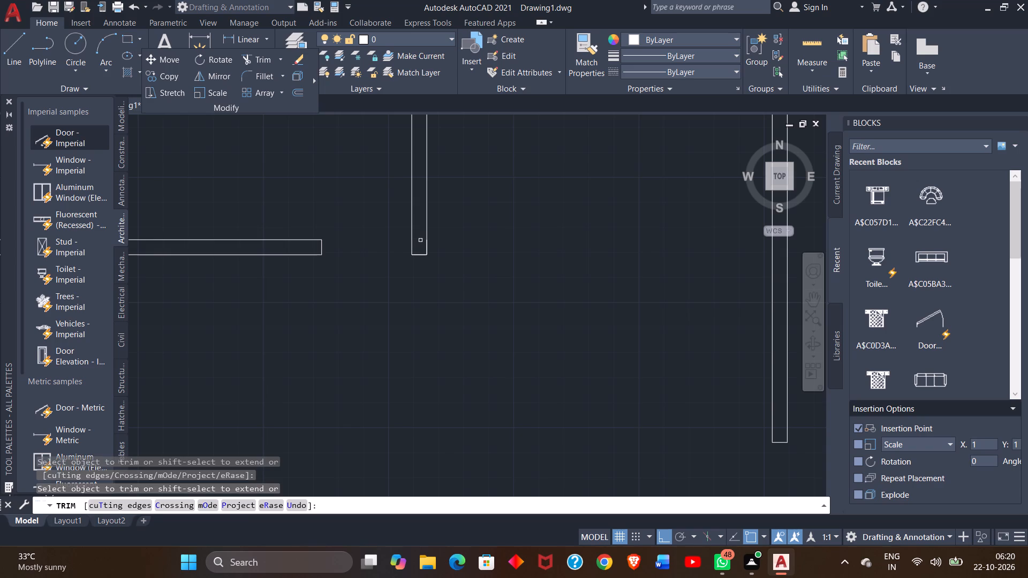
{"action": "right_click", "coordinate": [420, 240]}
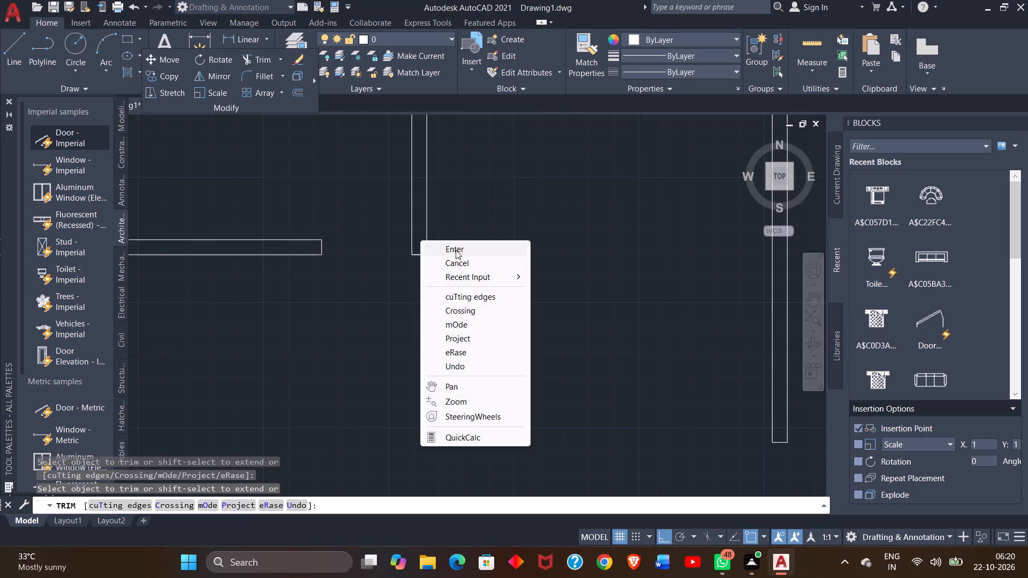
{"action": "left_click", "coordinate": [456, 250]}
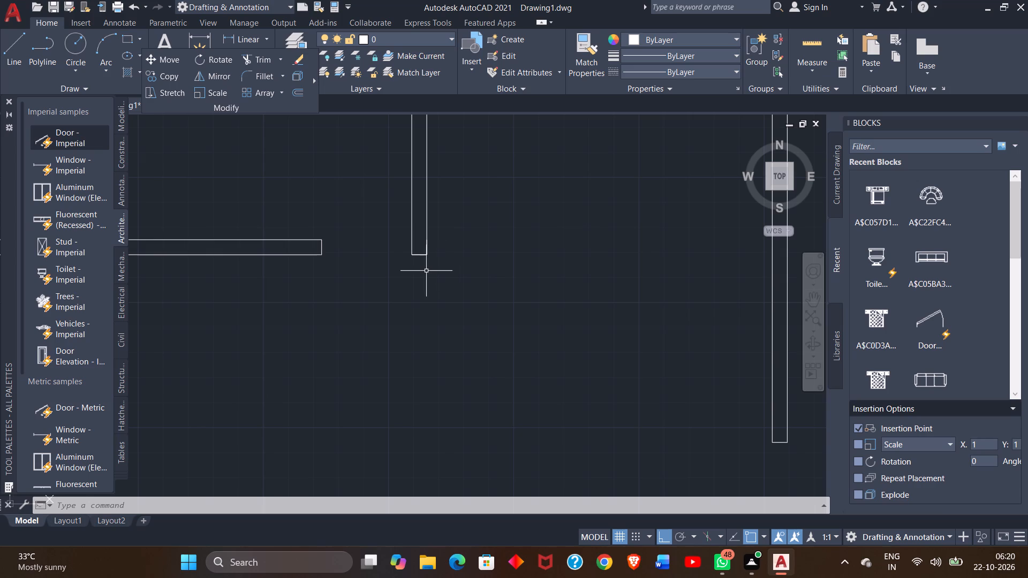
Trim the overlapping wall lines where the vertical partition joins the top outer wall and the upper-right horizontal wall, leaving both junctions open.
{"action": "scroll", "coordinate": [426, 271], "scroll_direction": "down", "scroll_amount": 2, "text": "ctrl"}
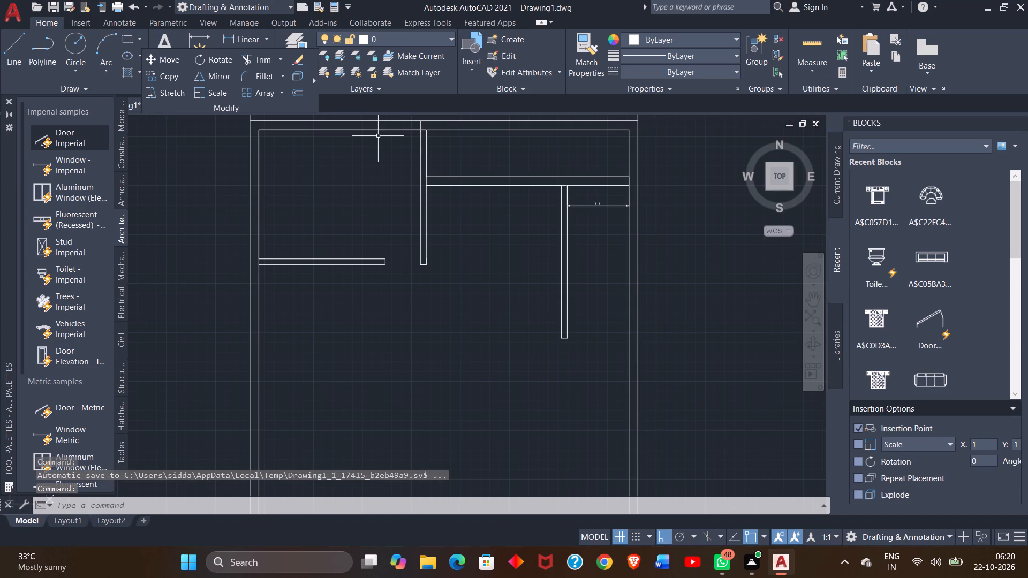
{"action": "scroll", "coordinate": [377, 135], "scroll_direction": "up", "scroll_amount": 1, "text": "ctrl"}
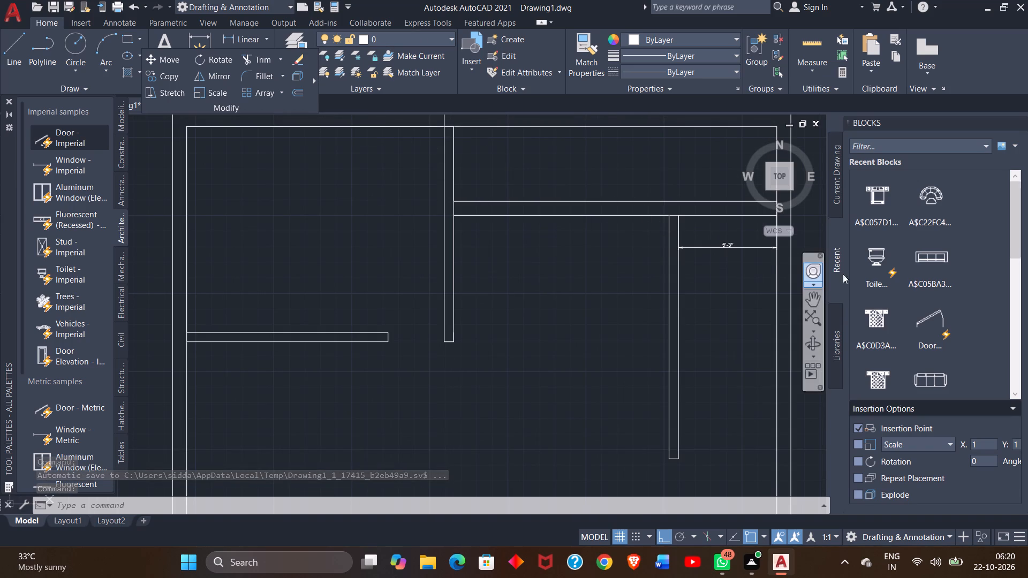
{"action": "left_click", "coordinate": [815, 302]}
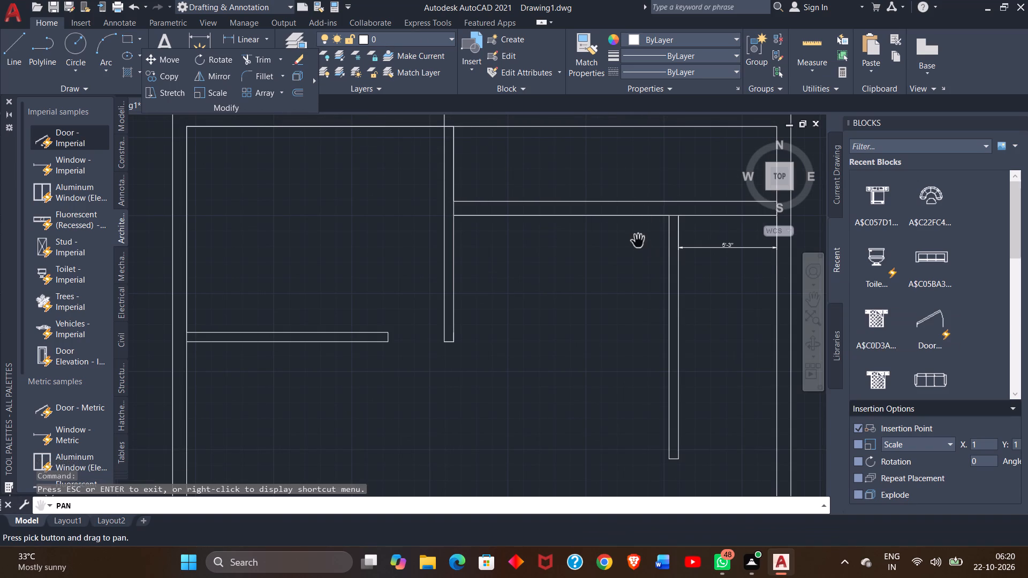
{"action": "left_click_drag", "start_coordinate": [641, 239], "coordinate": [634, 332]}
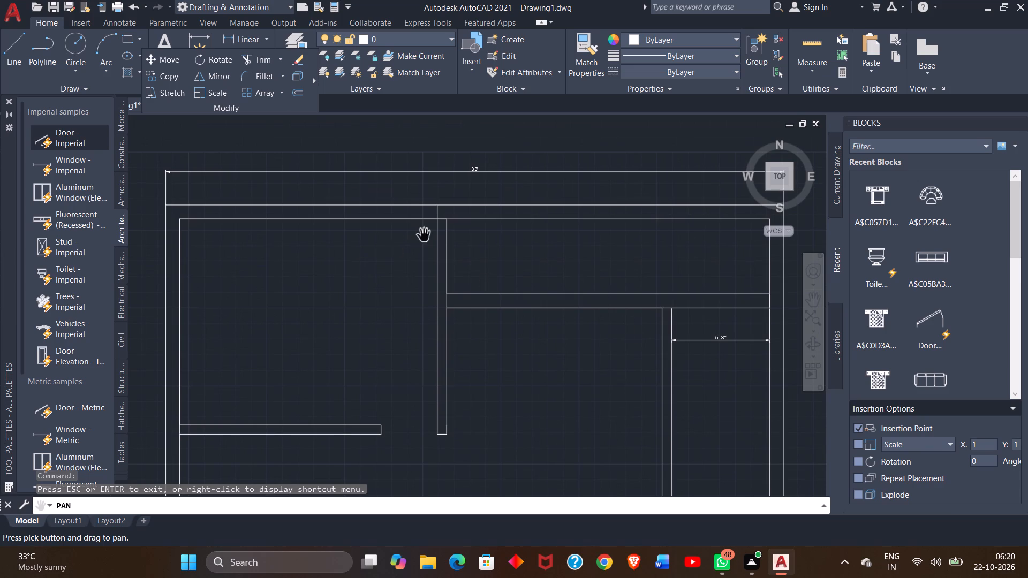
{"action": "scroll", "coordinate": [425, 235], "scroll_direction": "up", "scroll_amount": 2, "text": "ctrl"}
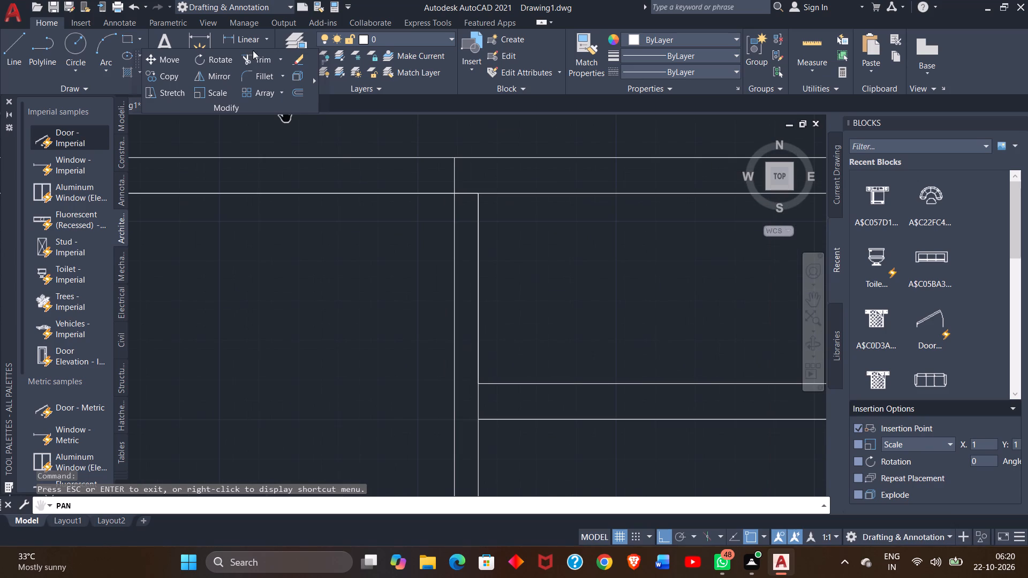
{"action": "left_click", "coordinate": [253, 57]}
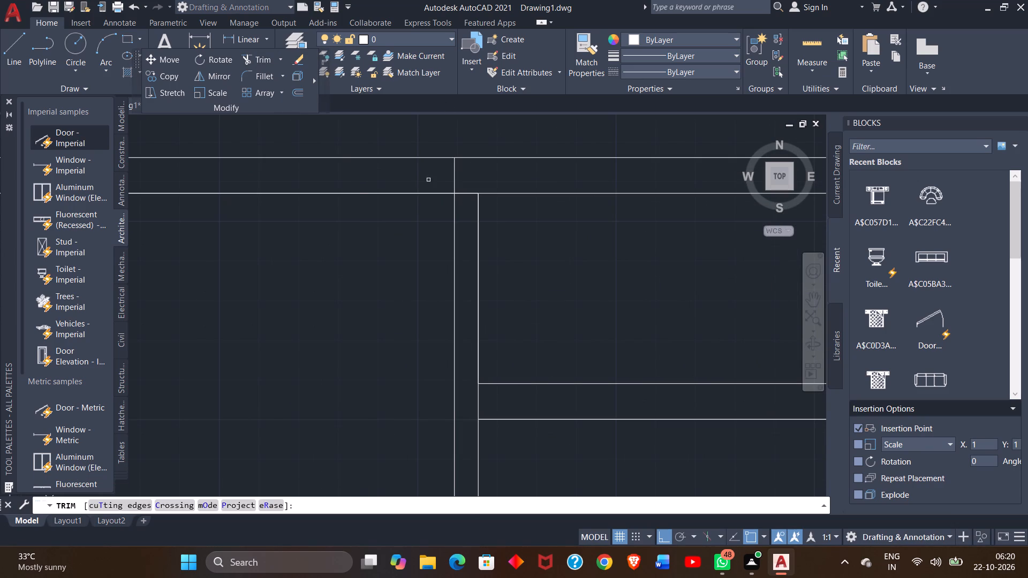
{"action": "left_click", "coordinate": [454, 179]}
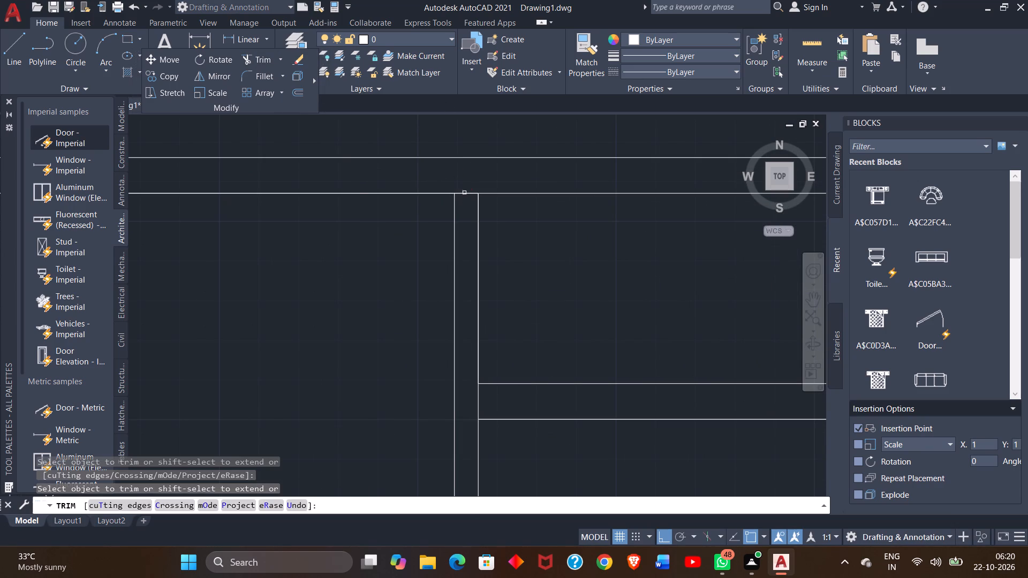
{"action": "left_click_drag", "start_coordinate": [463, 178], "coordinate": [471, 212]}
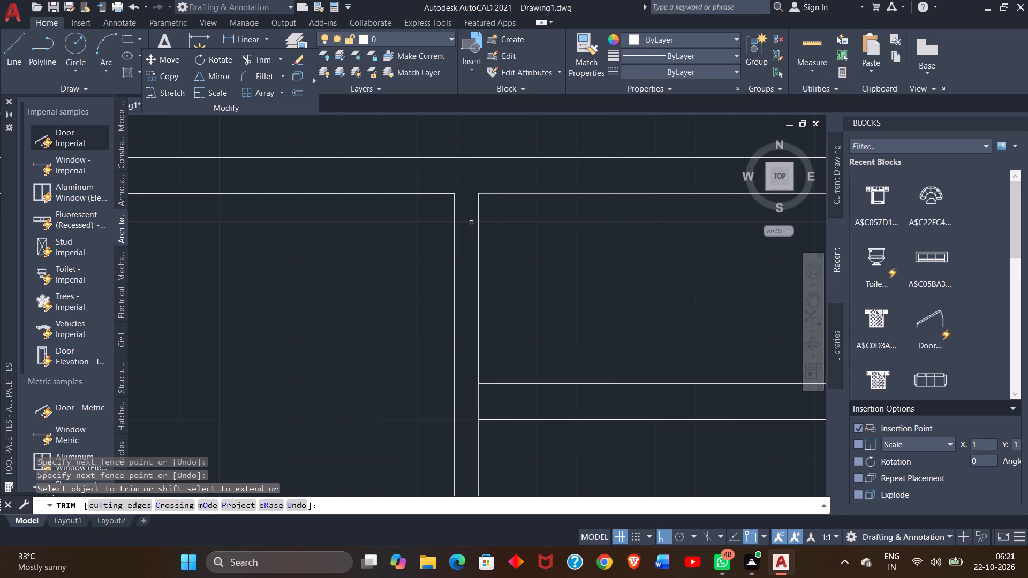
{"action": "left_click_drag", "start_coordinate": [484, 409], "coordinate": [476, 404]}
{"action": "left_click", "coordinate": [476, 404]}
{"action": "right_click", "coordinate": [476, 404]}
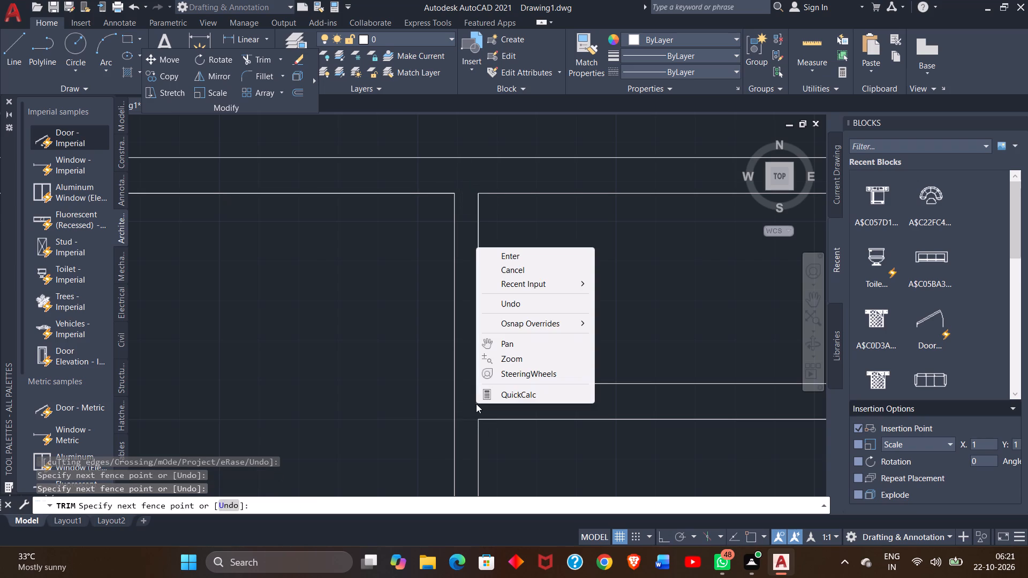
{"action": "left_click", "coordinate": [498, 261]}
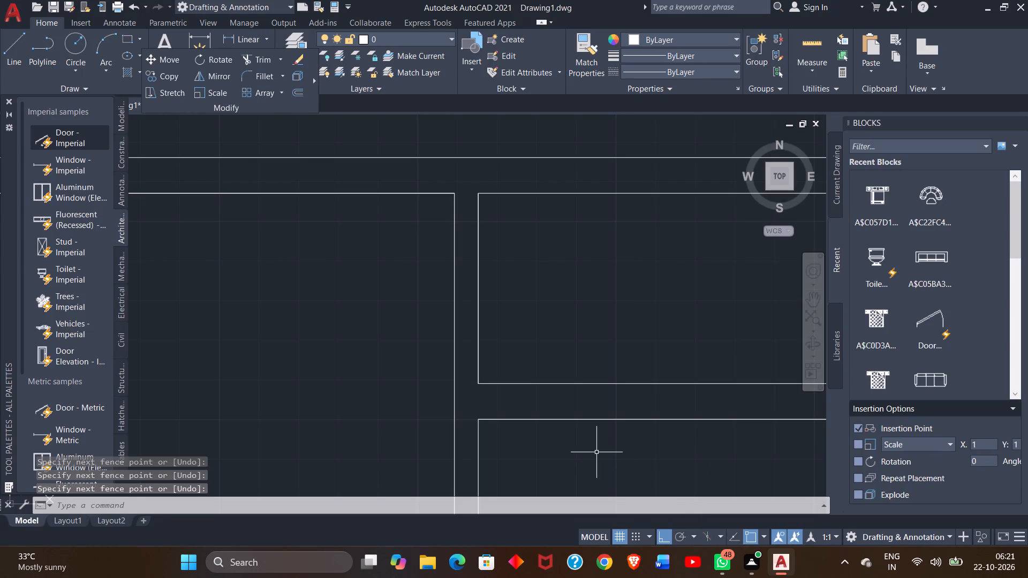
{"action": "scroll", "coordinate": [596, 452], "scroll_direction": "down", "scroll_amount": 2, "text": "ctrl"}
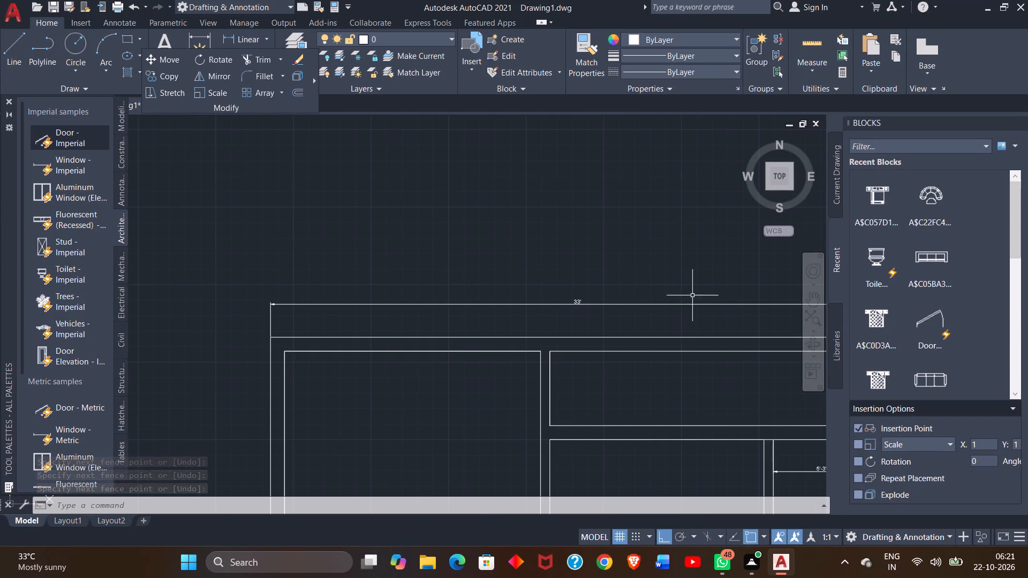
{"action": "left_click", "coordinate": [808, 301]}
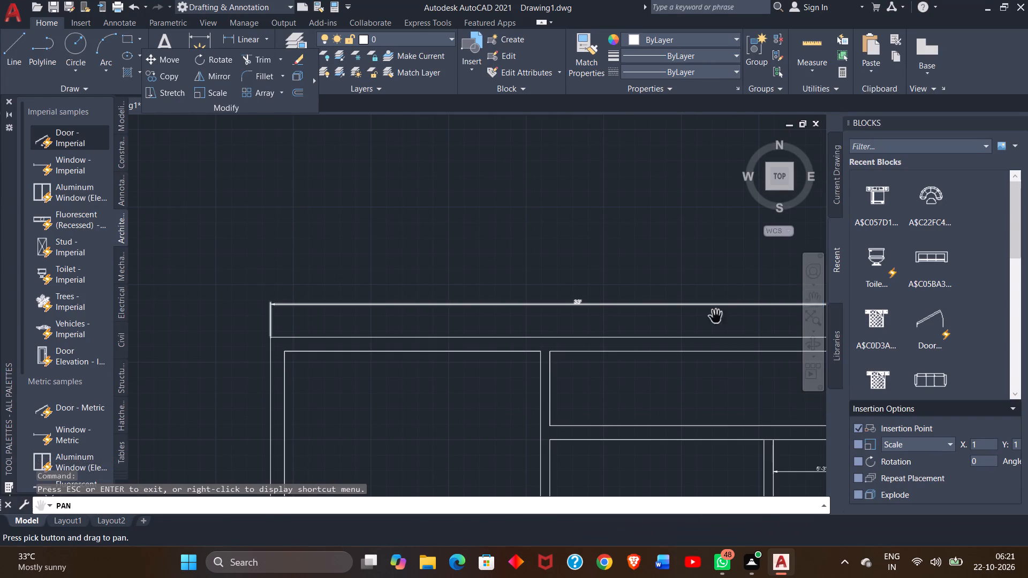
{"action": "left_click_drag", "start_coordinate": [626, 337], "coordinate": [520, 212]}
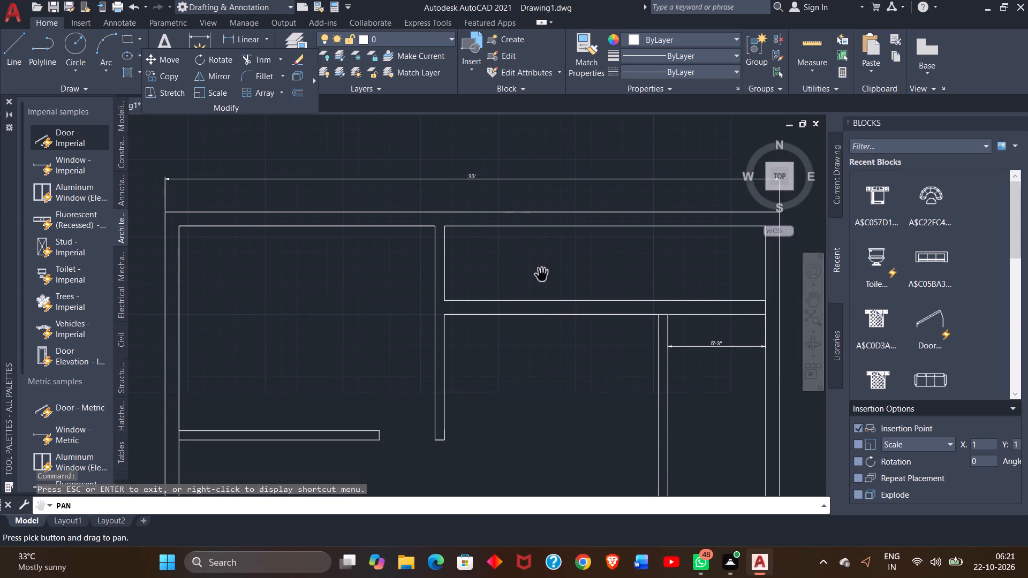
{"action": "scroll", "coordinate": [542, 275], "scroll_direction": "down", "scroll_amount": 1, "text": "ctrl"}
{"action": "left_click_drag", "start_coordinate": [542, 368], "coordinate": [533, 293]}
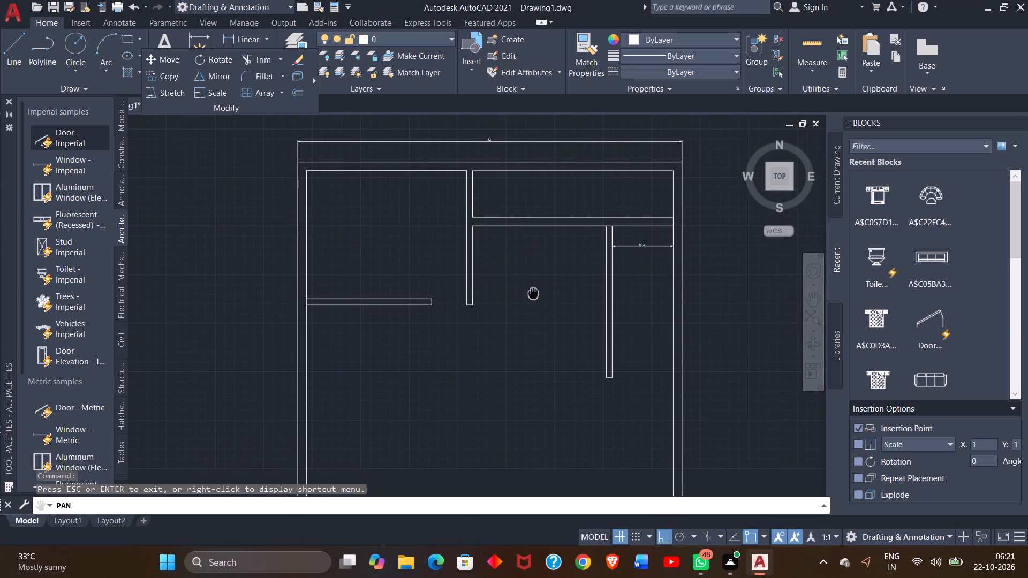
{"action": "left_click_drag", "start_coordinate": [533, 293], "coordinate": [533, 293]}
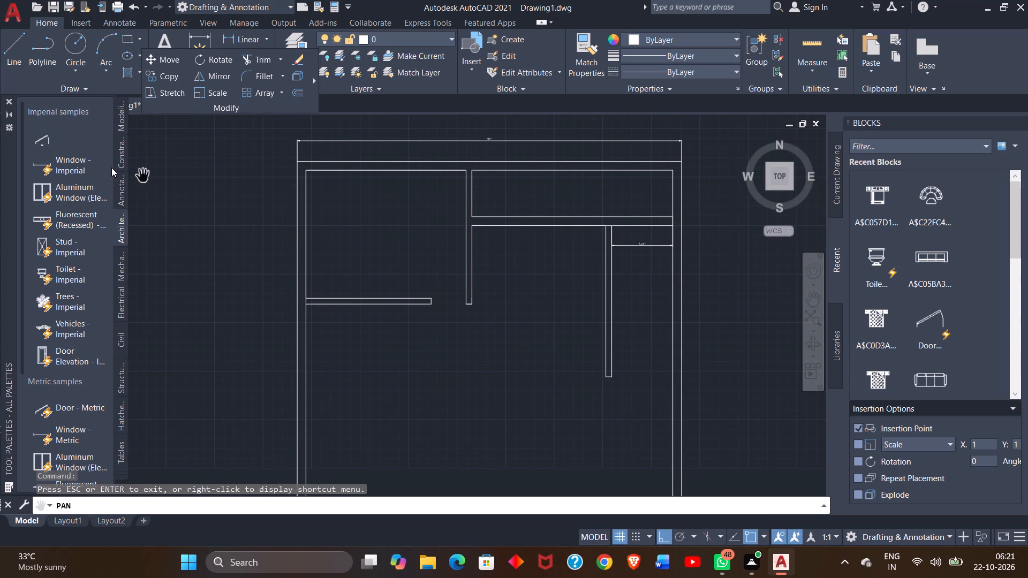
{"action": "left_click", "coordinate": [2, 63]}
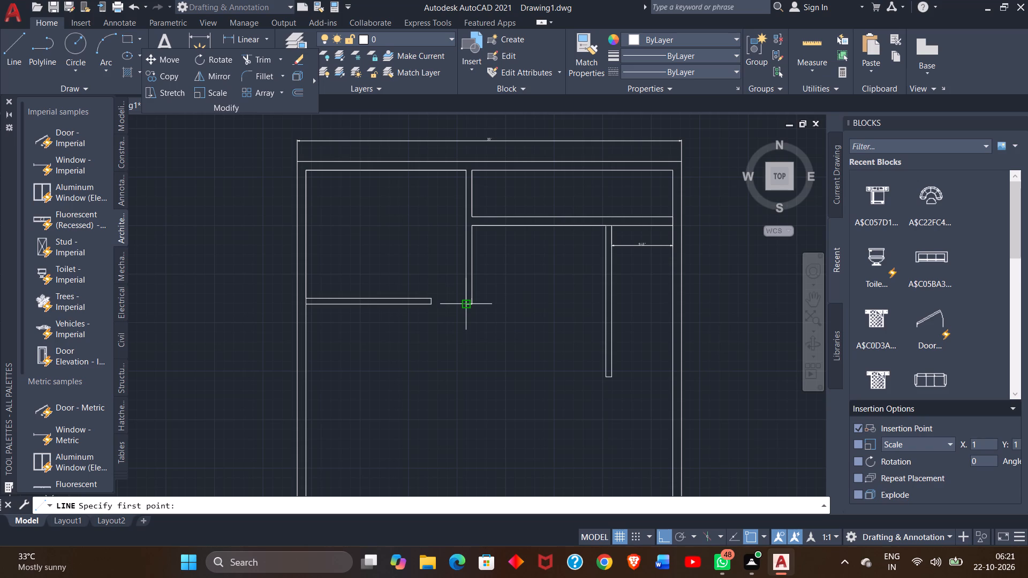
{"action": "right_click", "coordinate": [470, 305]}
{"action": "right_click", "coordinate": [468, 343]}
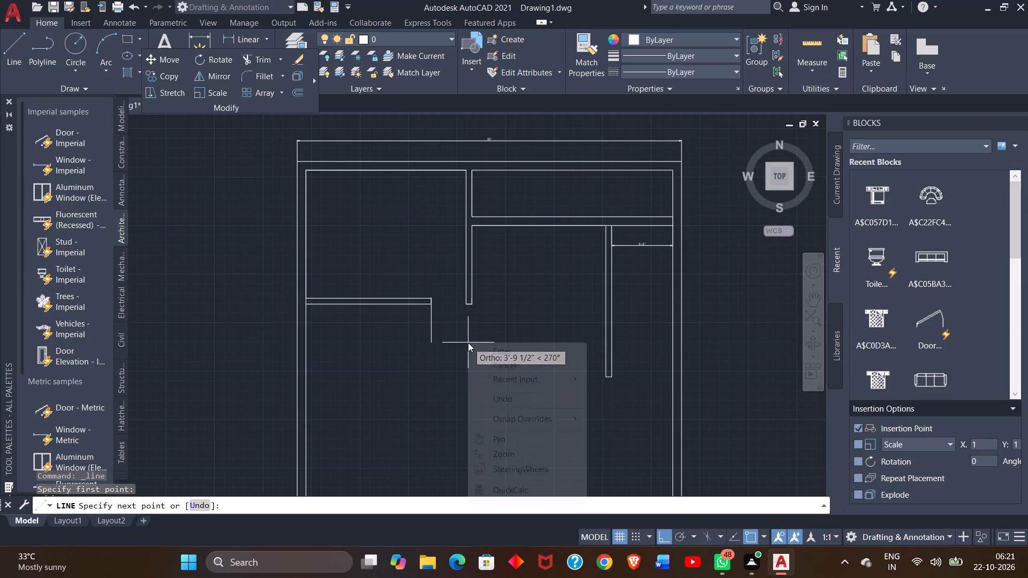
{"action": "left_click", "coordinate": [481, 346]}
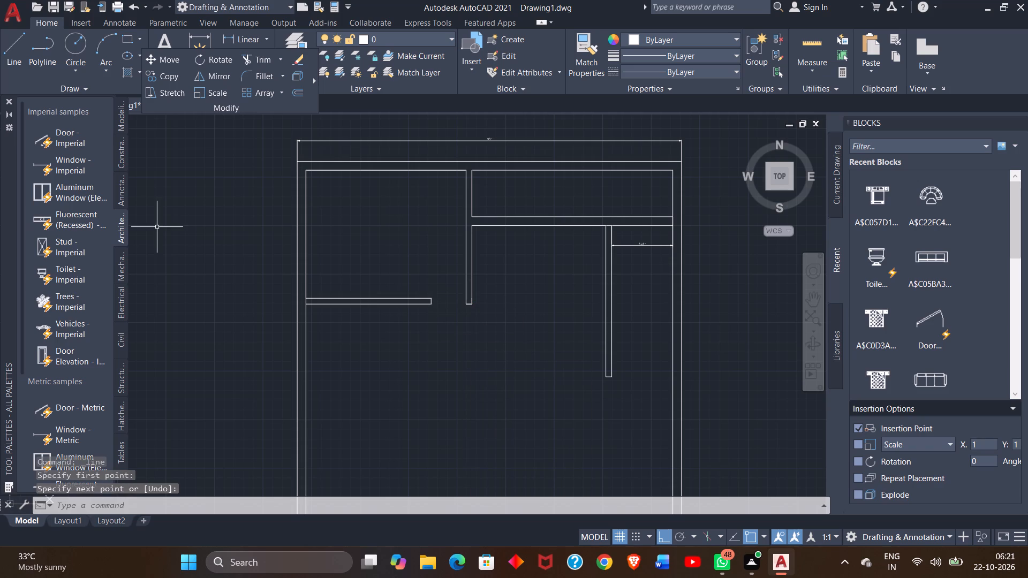
Draw a line from the left horizontal wall's lower-left corner 8'6" right, 6' down, 6" right and back up to that wall, and end it.
{"action": "left_click", "coordinate": [6, 60]}
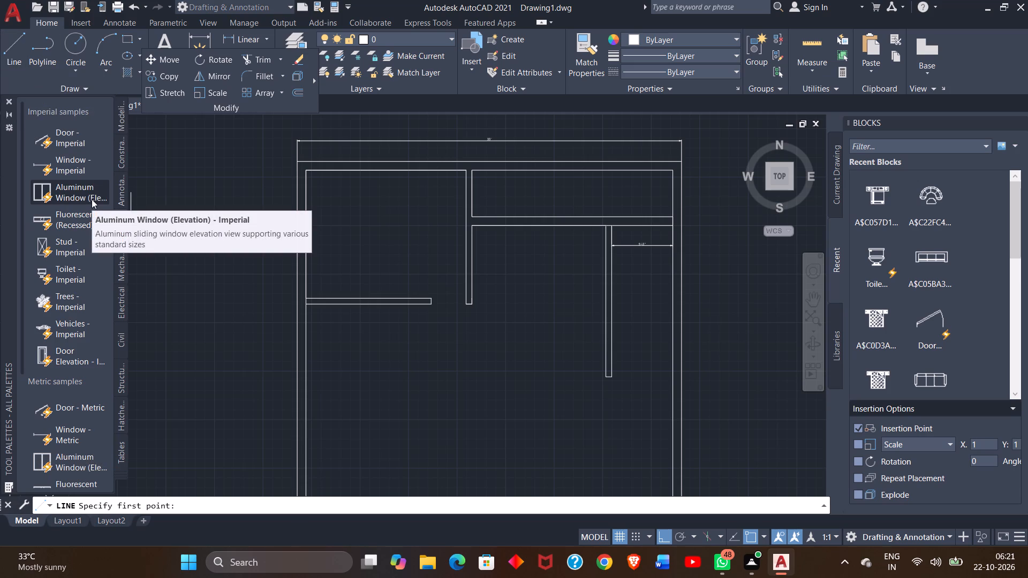
{"action": "left_click", "coordinate": [304, 306]}
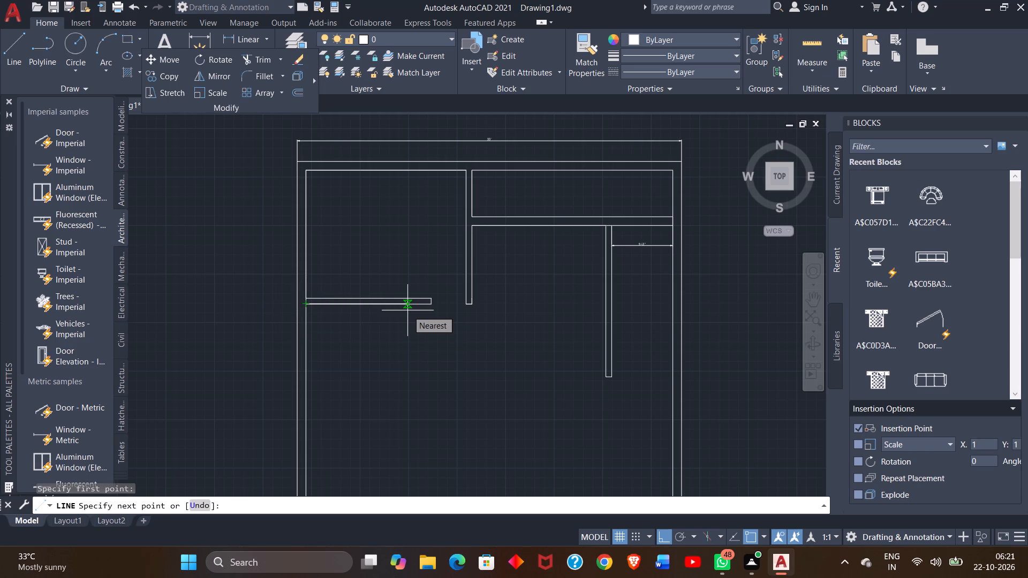
{"action": "type", "text": "8'"}
{"action": "key", "text": "6"}
{"action": "key", "text": "shift+quotedbl"}
{"action": "key", "text": "Return"}
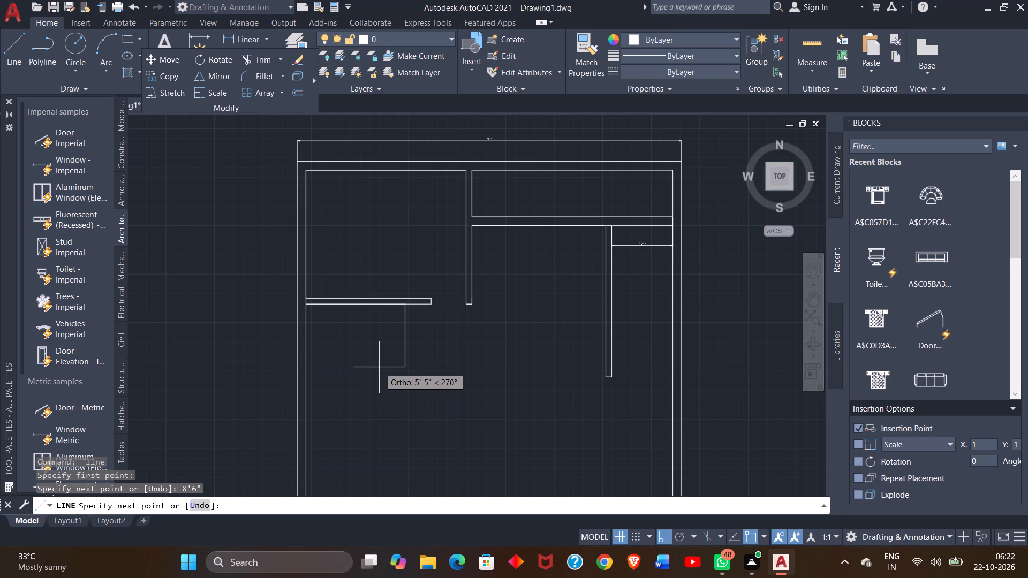
{"action": "type", "text": "6'"}
{"action": "key", "text": "Return"}
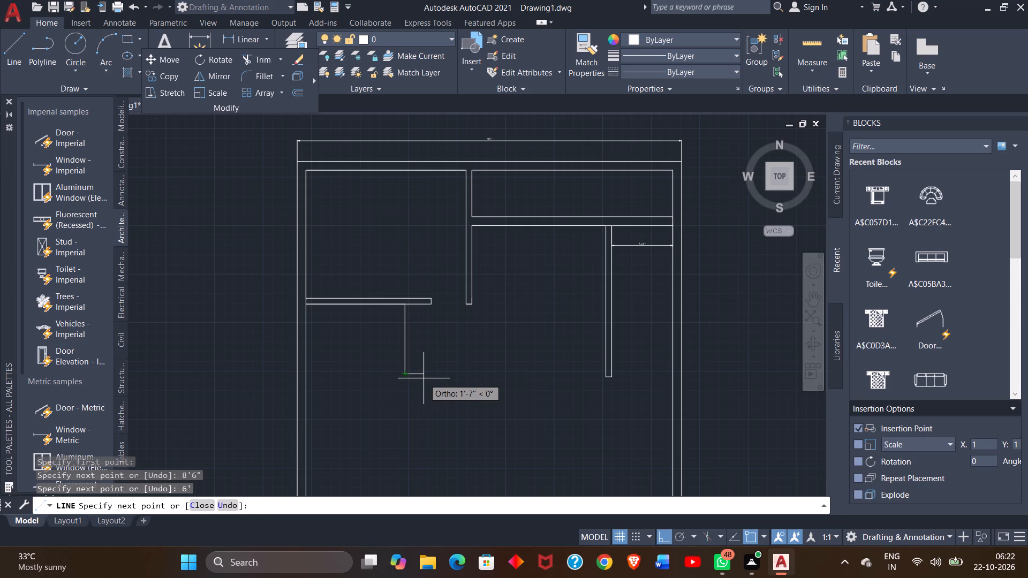
{"action": "key", "text": "6"}
{"action": "key", "text": "shift+quotedbl"}
{"action": "key", "text": "Return"}
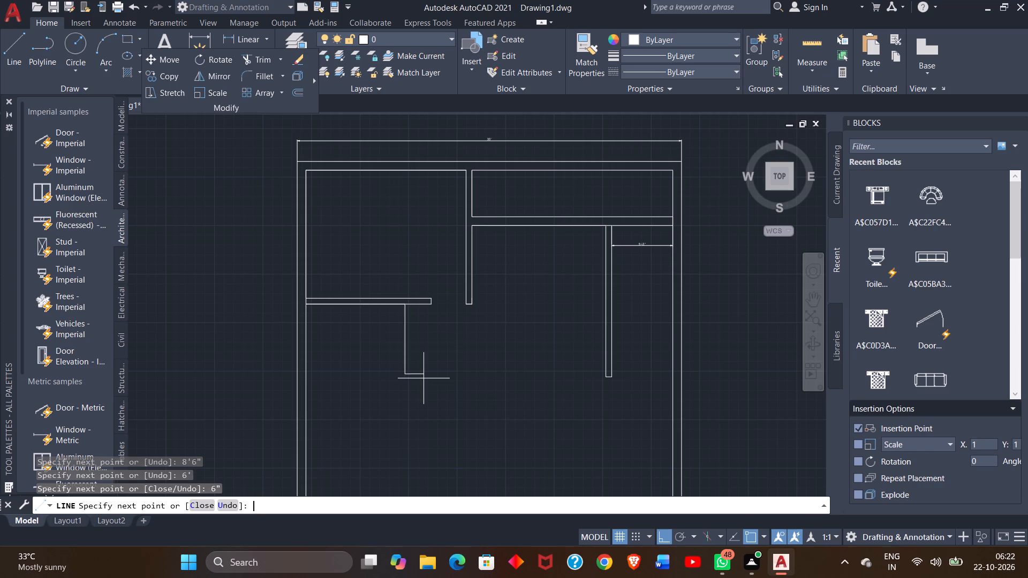
{"action": "left_click", "coordinate": [414, 302]}
{"action": "right_click", "coordinate": [414, 302]}
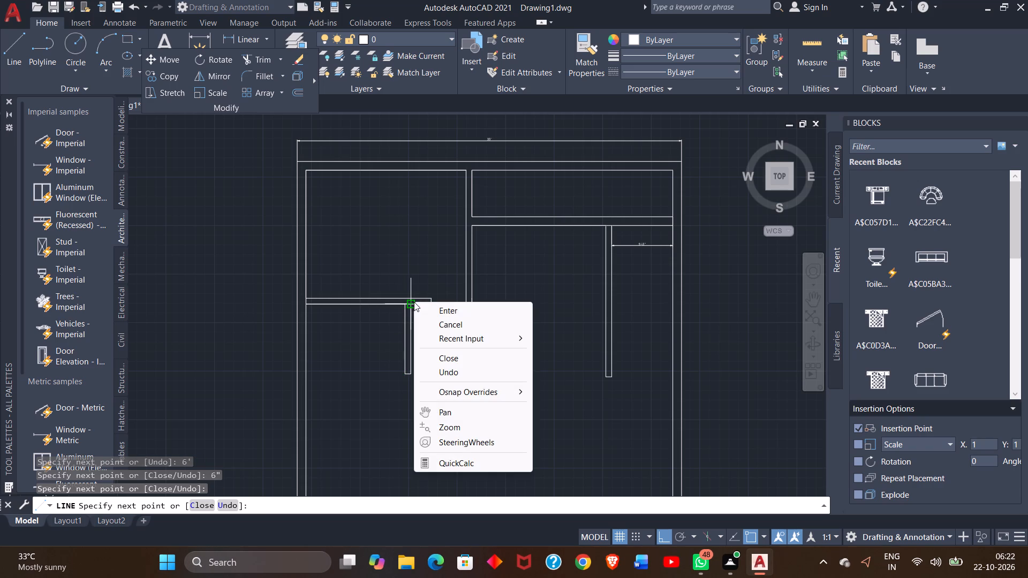
{"action": "left_click", "coordinate": [452, 303]}
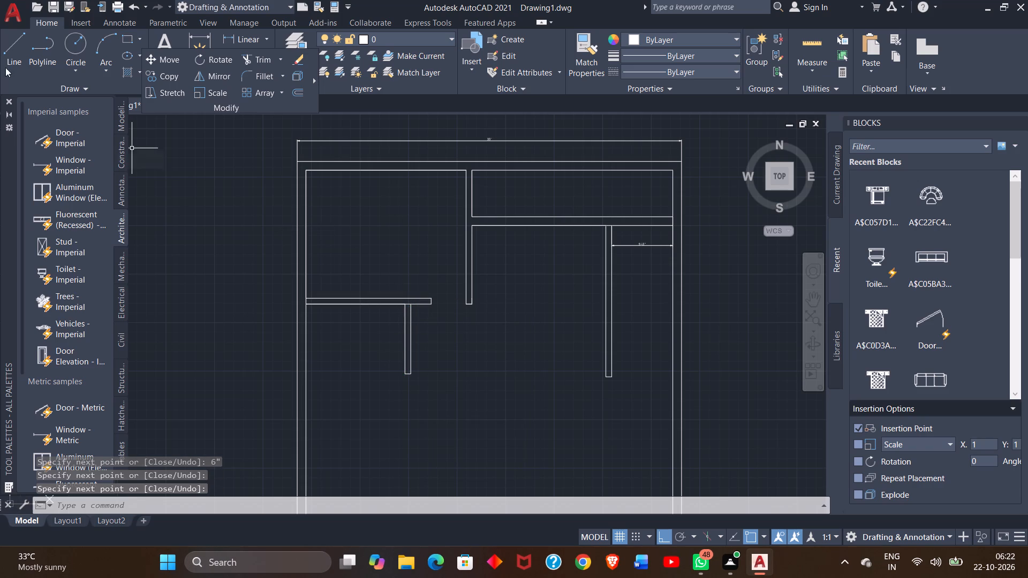
Draw a 9" thick horizontal wall from the short left partition's lower-right corner to the left outer wall, 9" down, and back beneath that corner.
{"action": "left_click", "coordinate": [12, 58]}
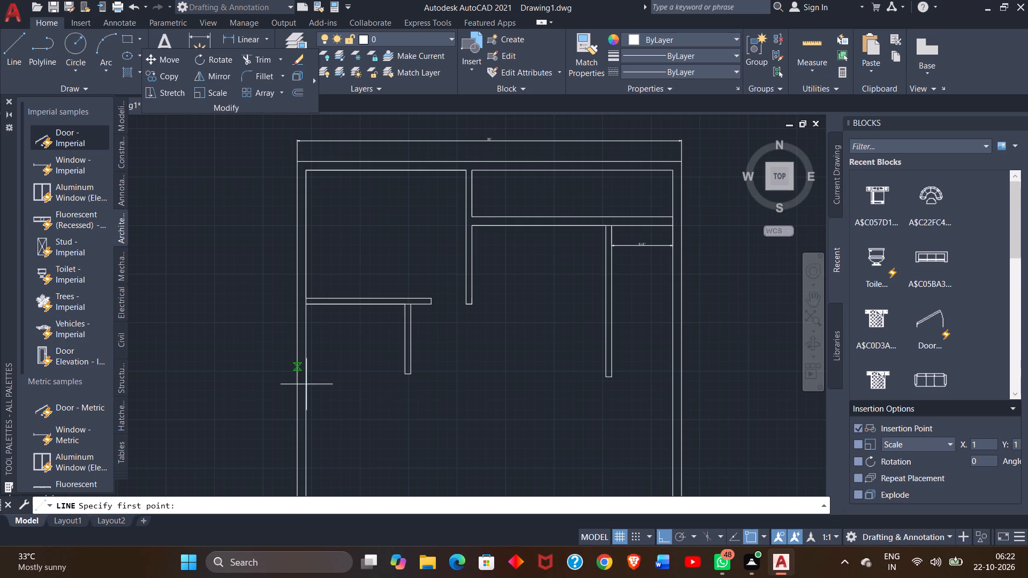
{"action": "left_click", "coordinate": [414, 371]}
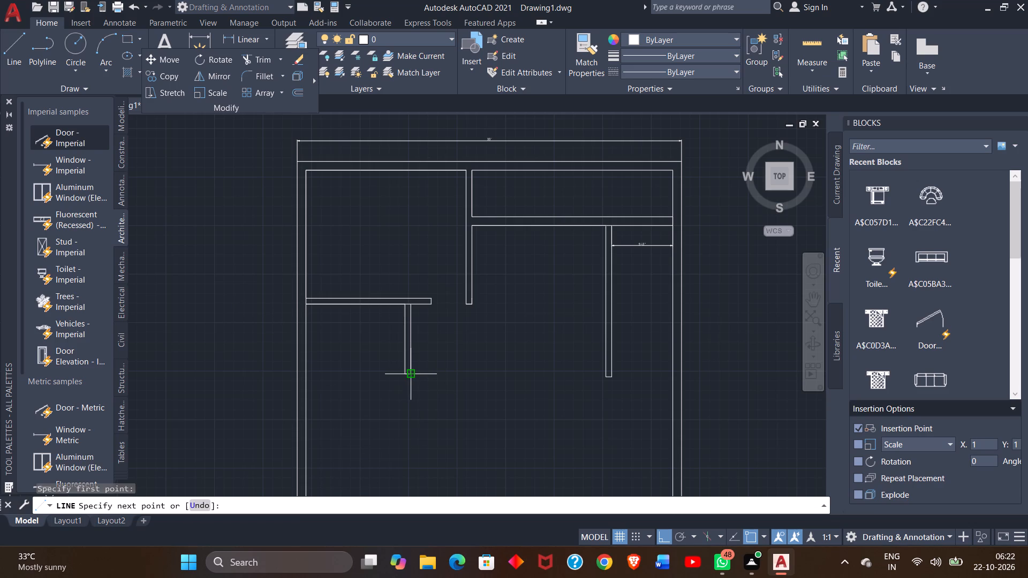
{"action": "left_click", "coordinate": [308, 371]}
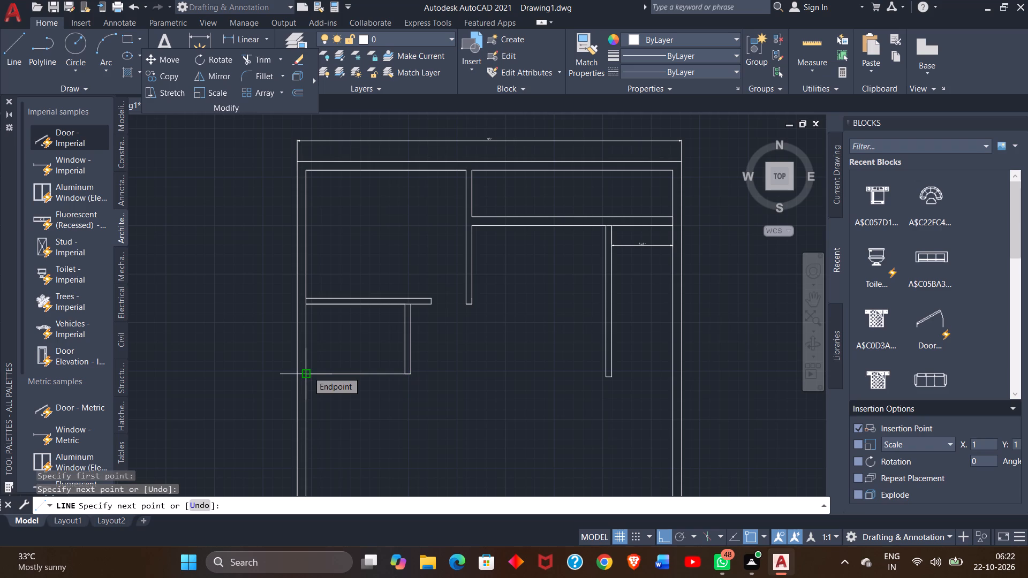
{"action": "key", "text": "9"}
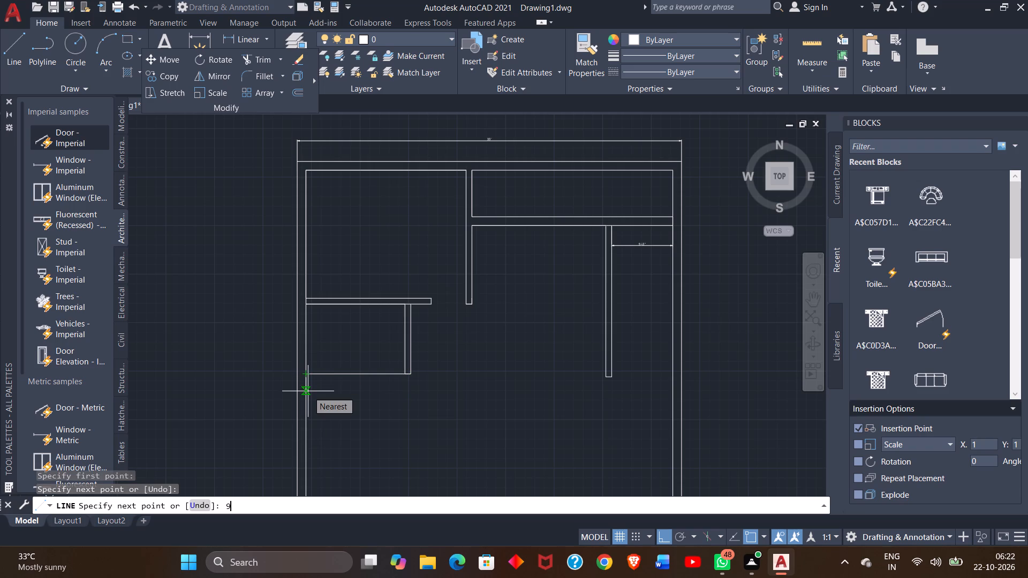
{"action": "key", "text": "shift+quotedbl"}
{"action": "key", "text": "Return"}
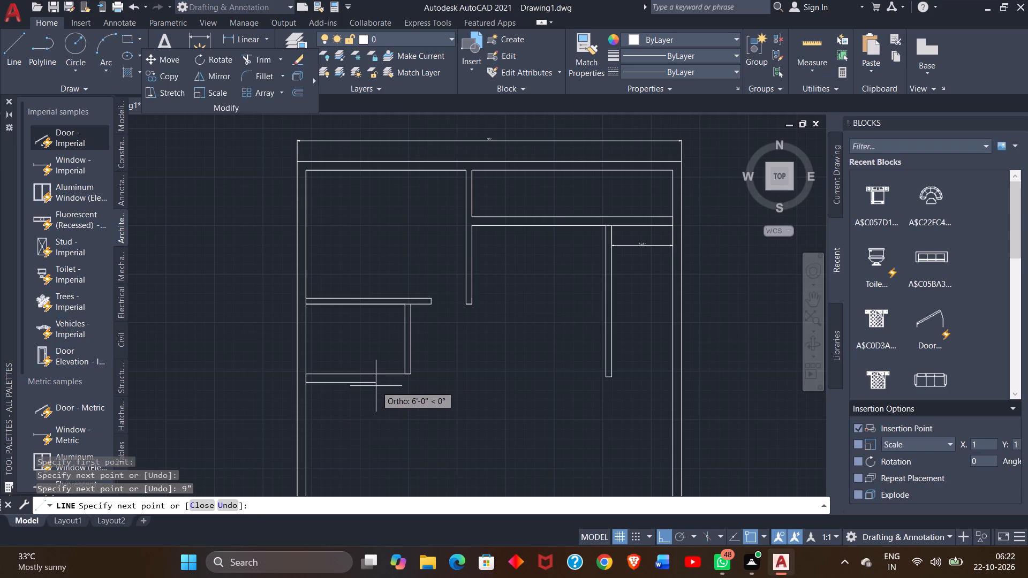
{"action": "left_click", "coordinate": [414, 373]}
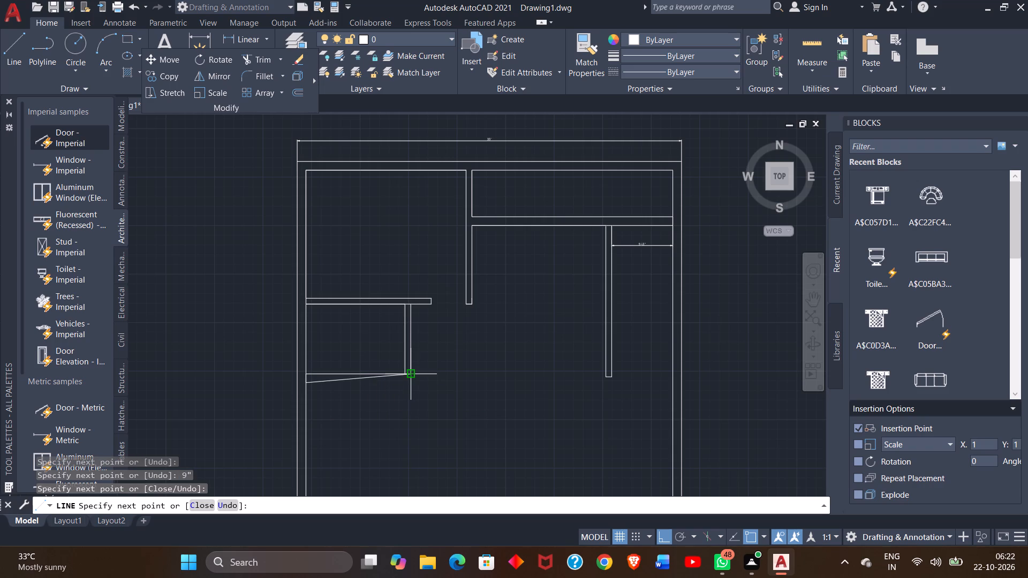
{"action": "key", "text": "ctrl+z"}
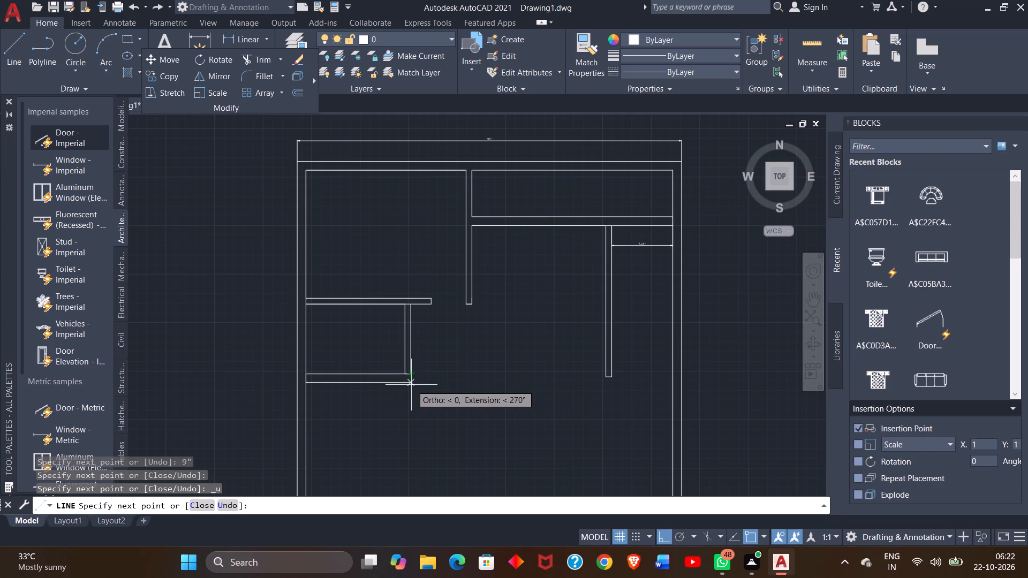
{"action": "left_click", "coordinate": [411, 385]}
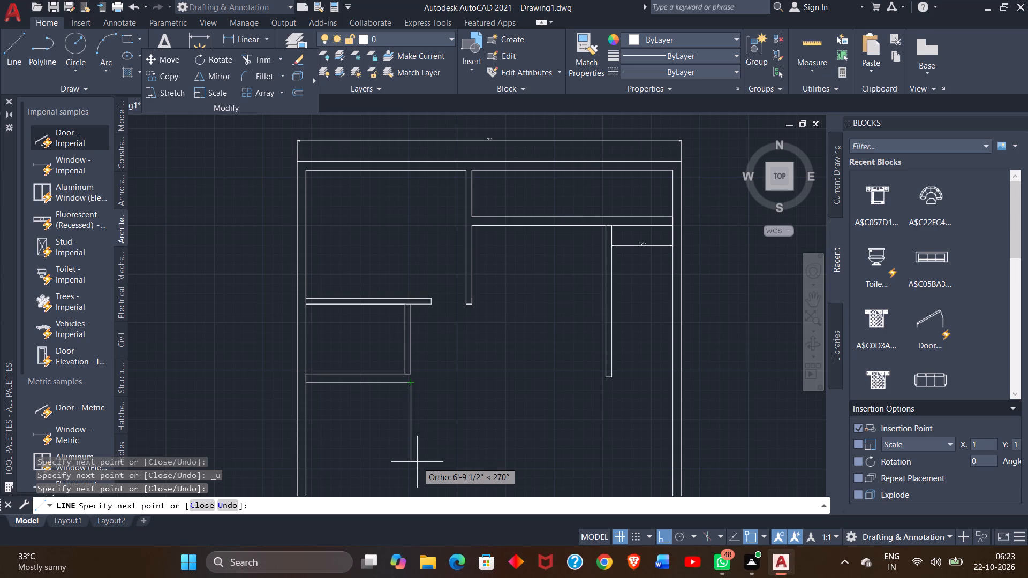
Start a new line at the short left partition's lower-right corner, where it meets the new 9" wall.
{"action": "left_click", "coordinate": [812, 293]}
{"action": "left_click_drag", "start_coordinate": [534, 392], "coordinate": [538, 335]}
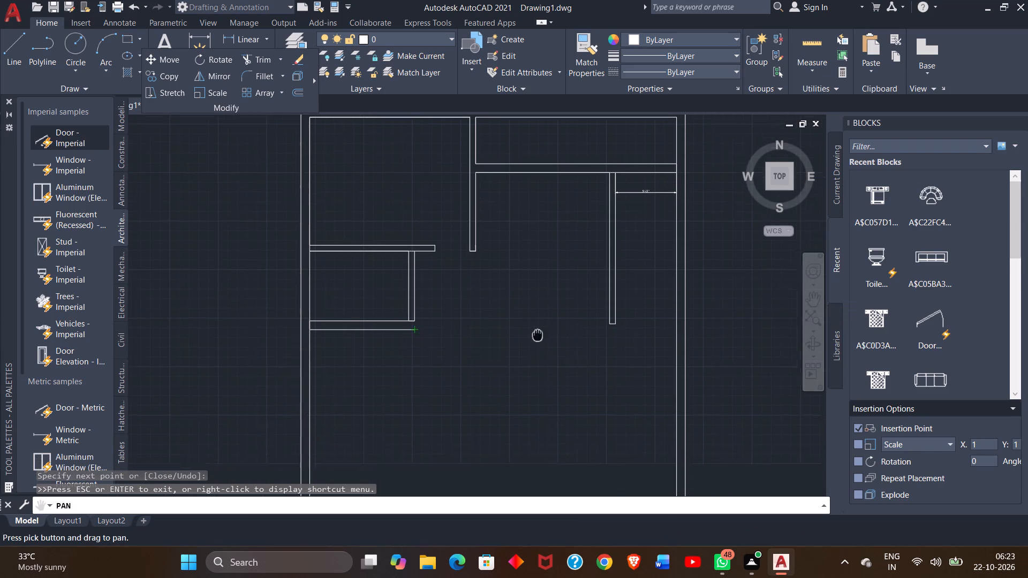
{"action": "left_click_drag", "start_coordinate": [538, 335], "coordinate": [549, 223]}
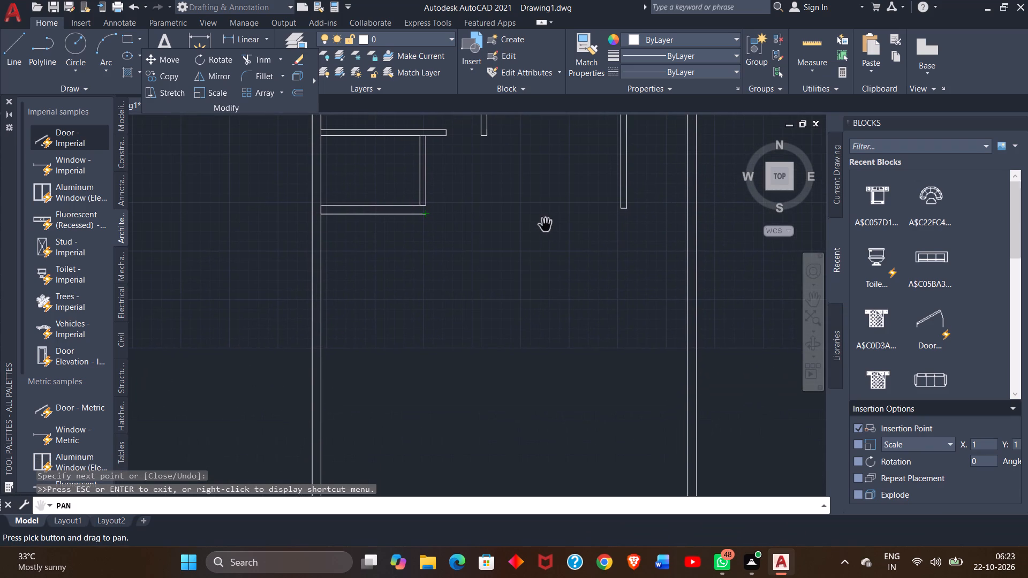
{"action": "left_click", "coordinate": [18, 60]}
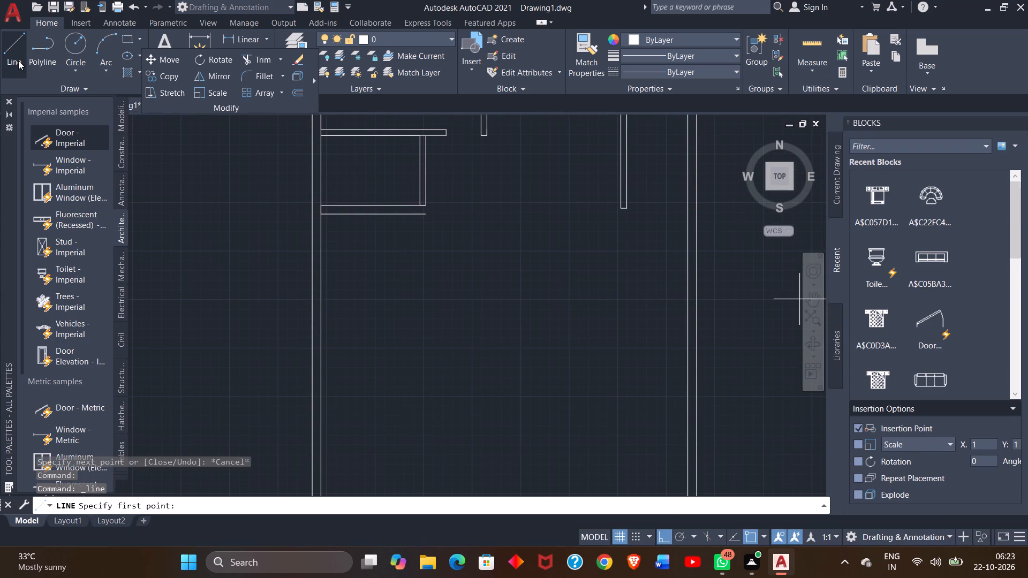
{"action": "left_click", "coordinate": [426, 204]}
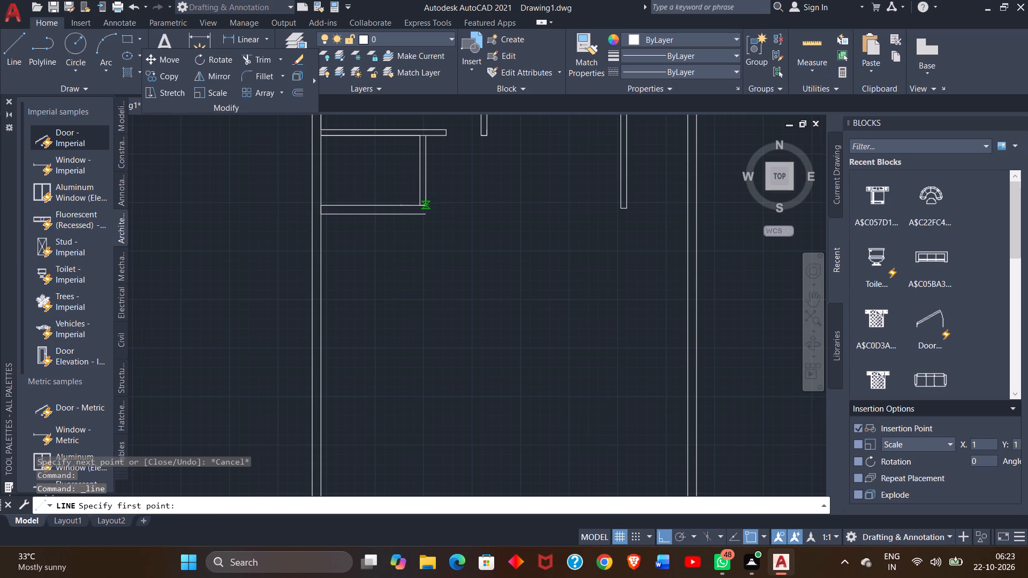
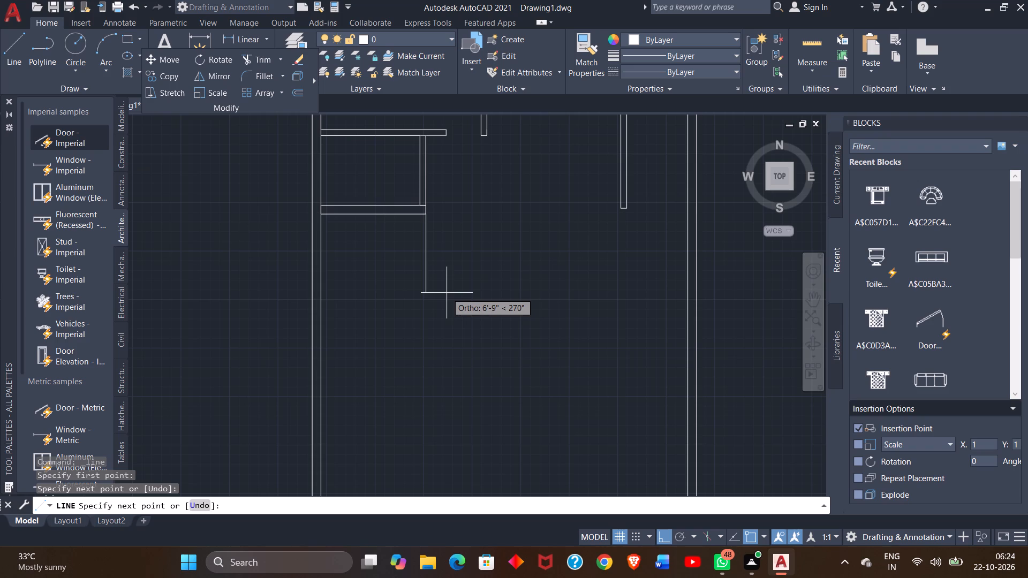
Extend the line 6' straight down from the right end of the new 9" horizontal wall.
{"action": "type", "text": "6'"}
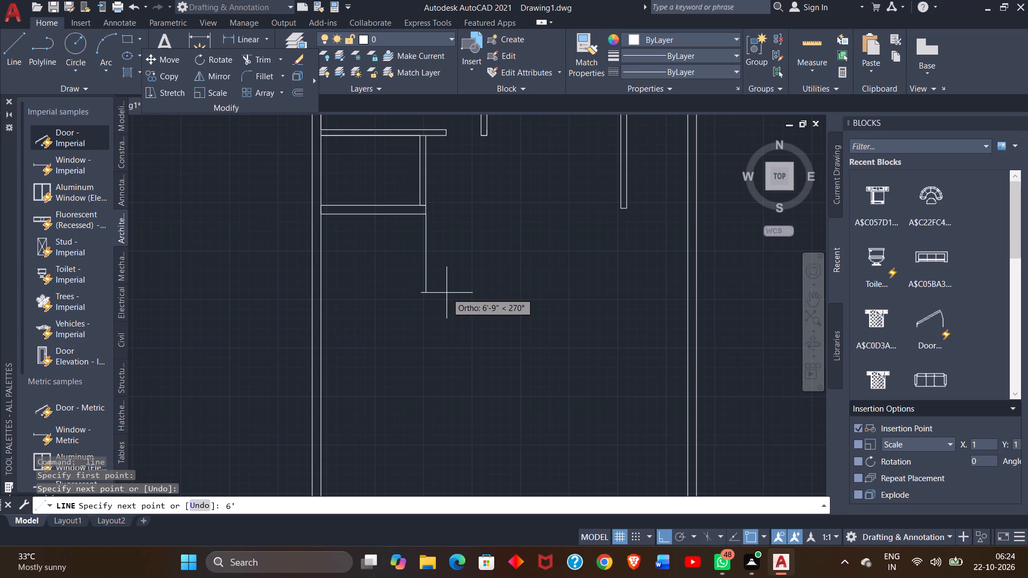
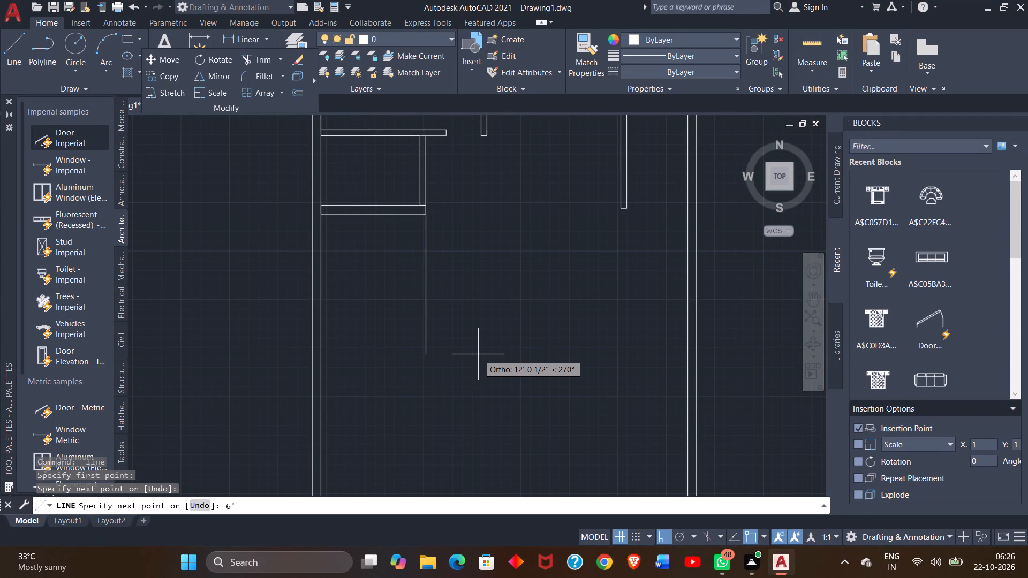
Complete the 6' vertical line running down from the end of the 9" horizontal wall and end the Line command.
{"action": "right_click", "coordinate": [477, 354]}
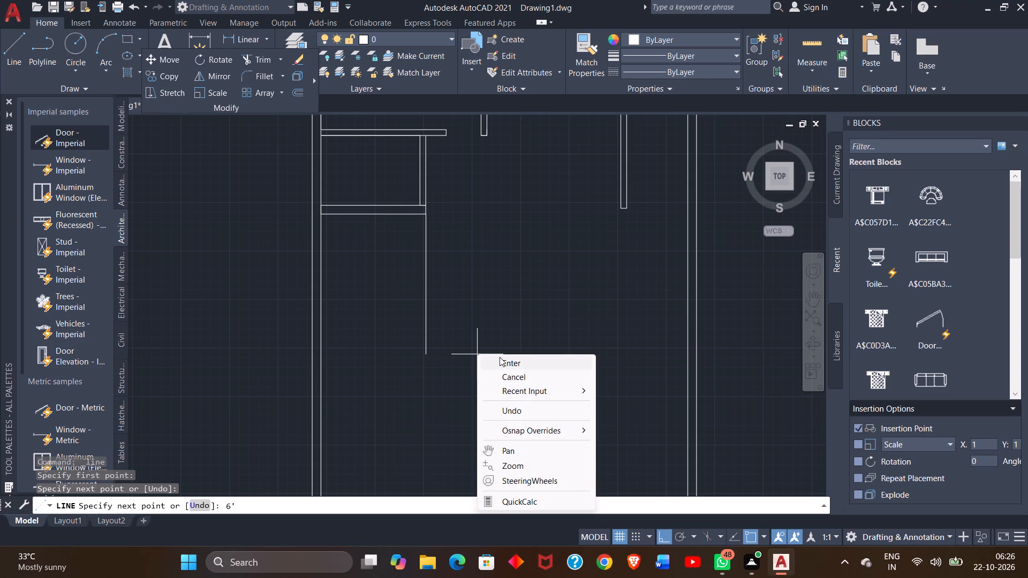
{"action": "left_click", "coordinate": [500, 357]}
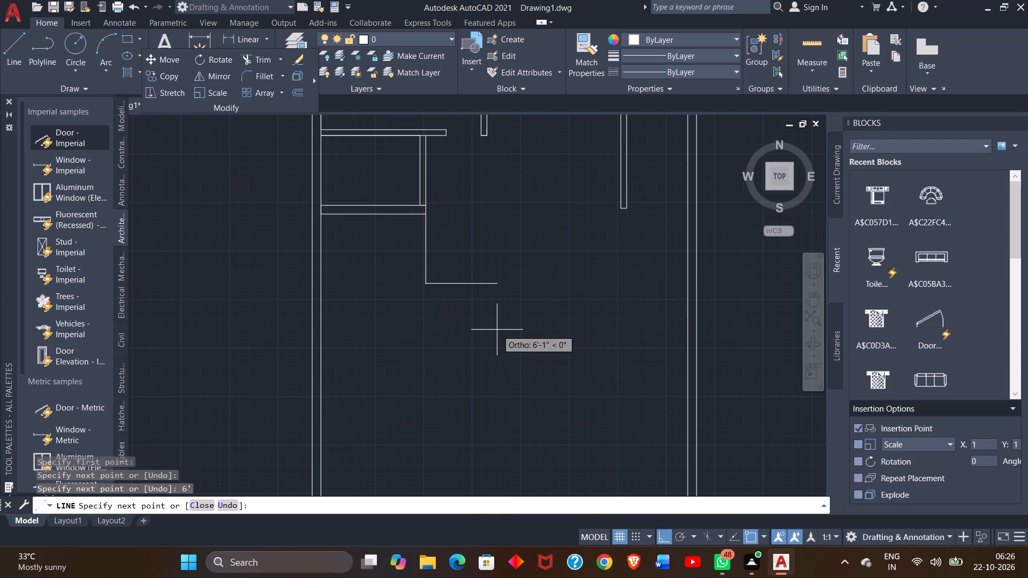
{"action": "right_click", "coordinate": [497, 330]}
{"action": "left_click", "coordinate": [509, 334]}
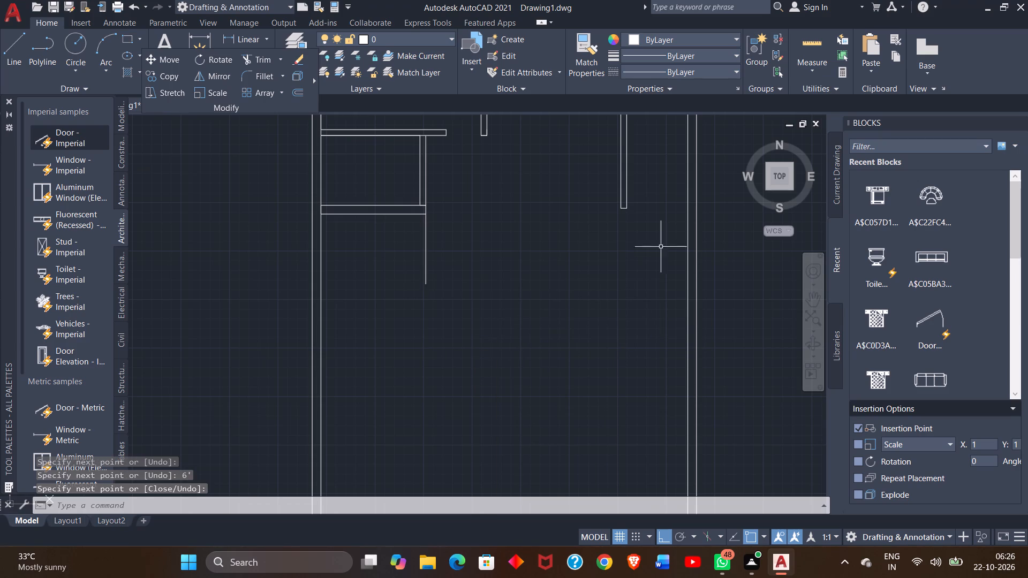
Draw the lower-left room's inner outline from the outer wall's inside corner: 13'9" right, 17' up, and back to the left wall.
{"action": "left_click", "coordinate": [807, 302]}
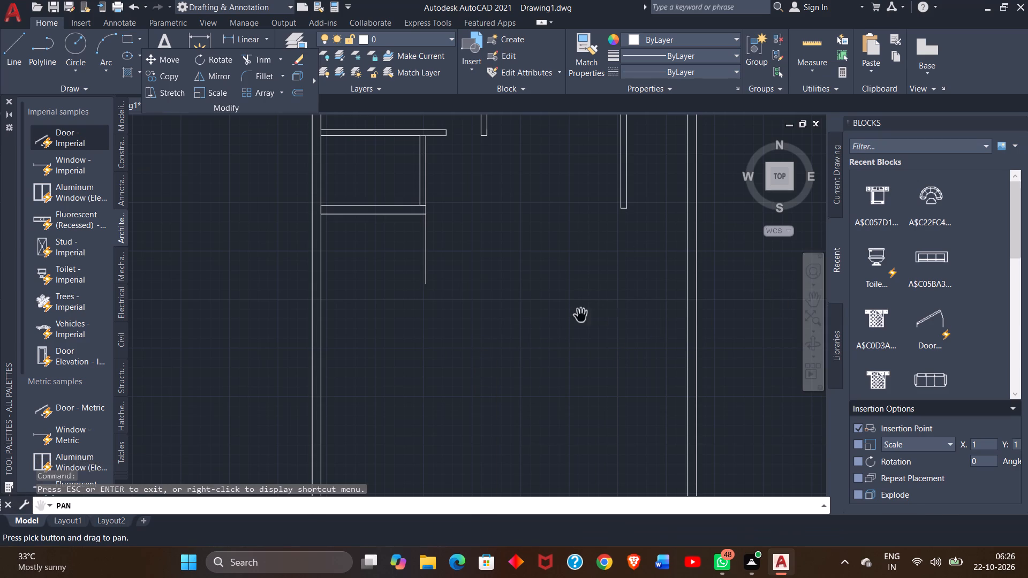
{"action": "left_click_drag", "start_coordinate": [575, 316], "coordinate": [586, 193]}
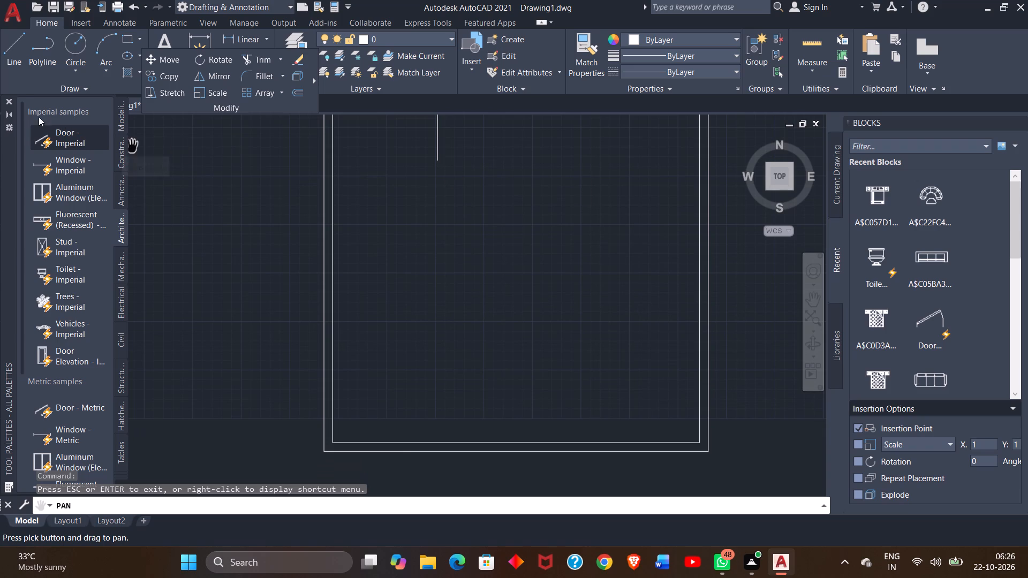
{"action": "left_click", "coordinate": [14, 57]}
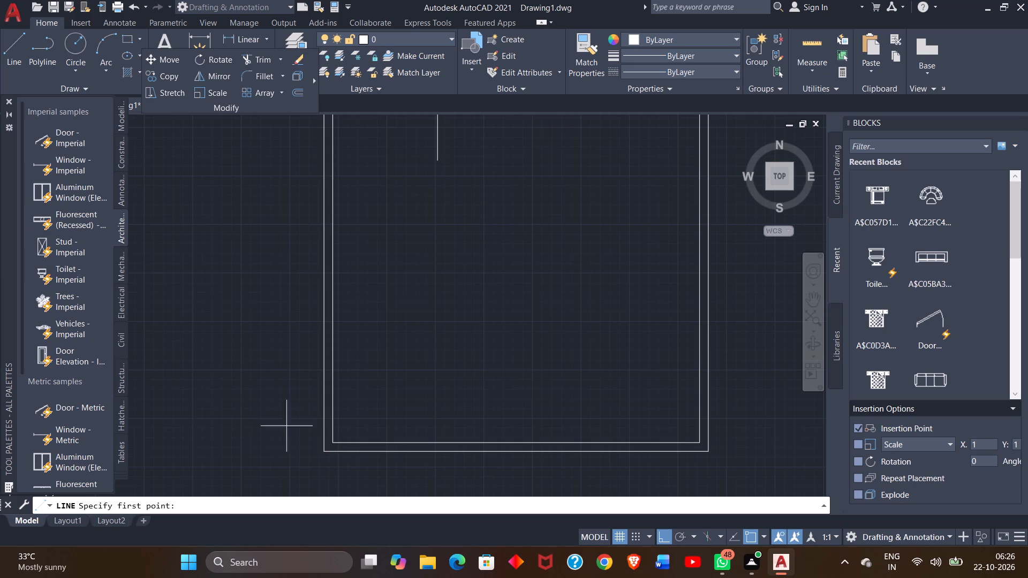
{"action": "left_click", "coordinate": [335, 444]}
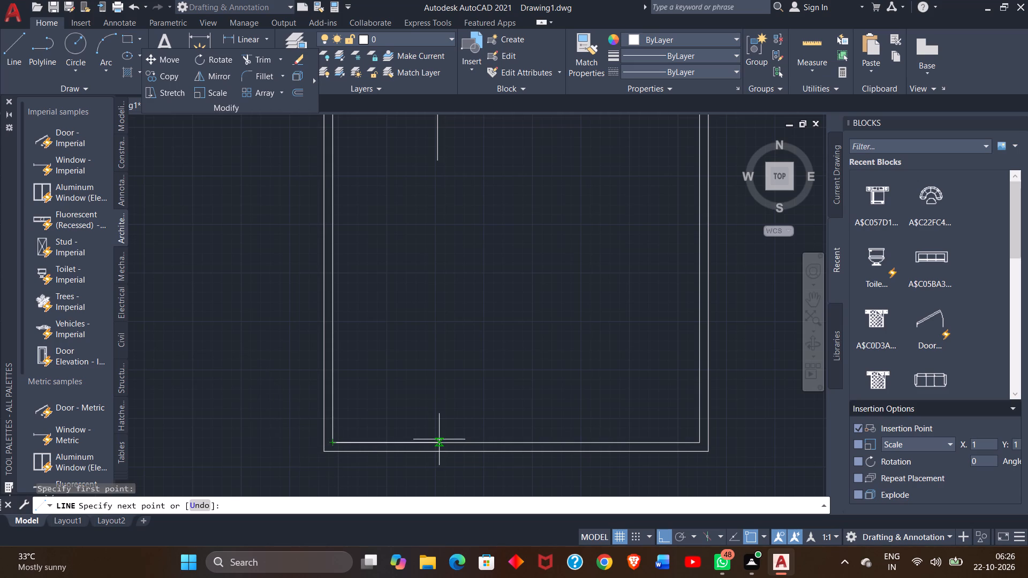
{"action": "type", "text": "13"}
{"action": "key", "text": "apostrophe"}
{"action": "key", "text": "9"}
{"action": "key", "text": "shift+quotedbl"}
{"action": "key", "text": "Return"}
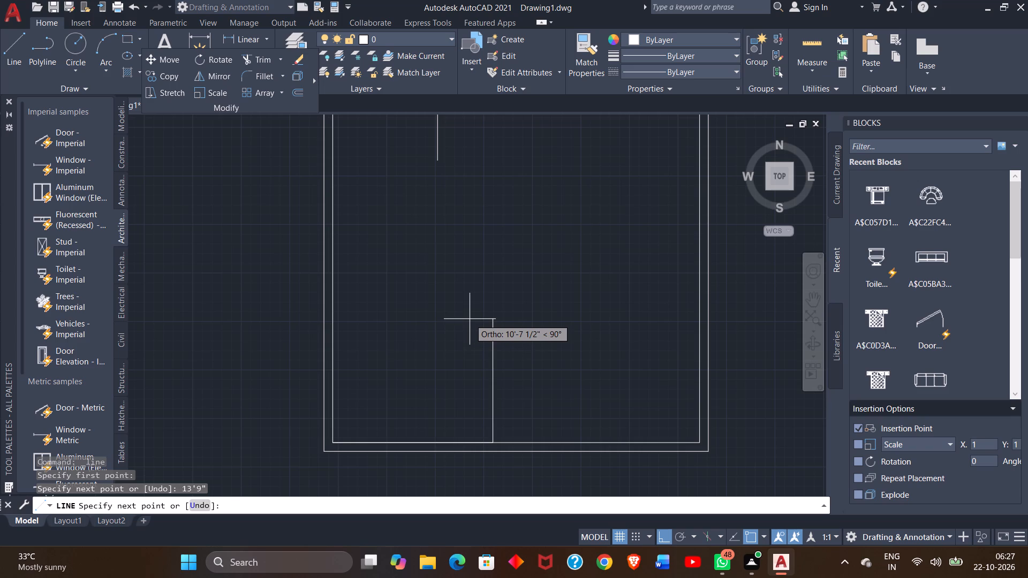
{"action": "type", "text": "17'"}
{"action": "key", "text": "Return"}
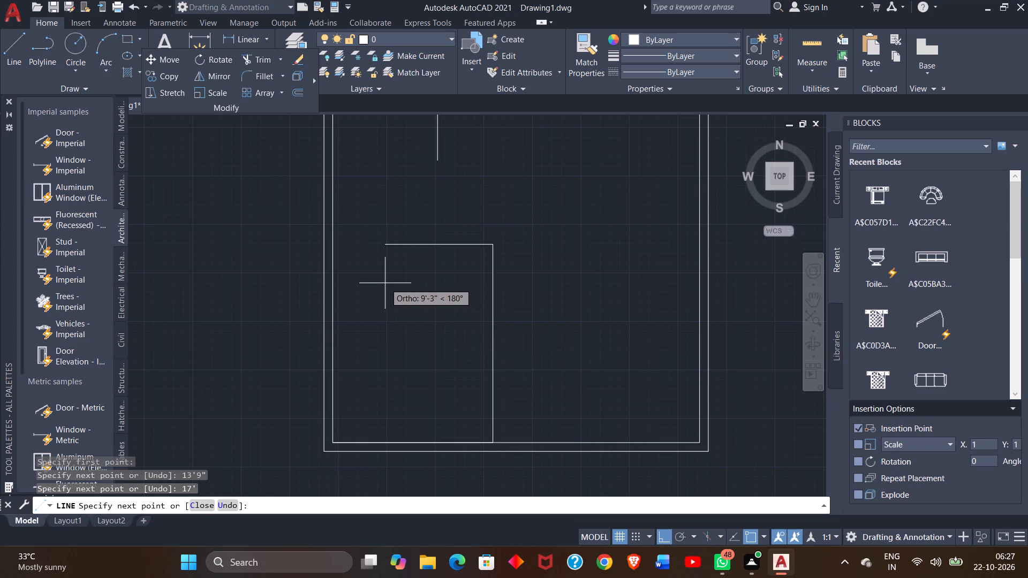
{"action": "left_click", "coordinate": [332, 244]}
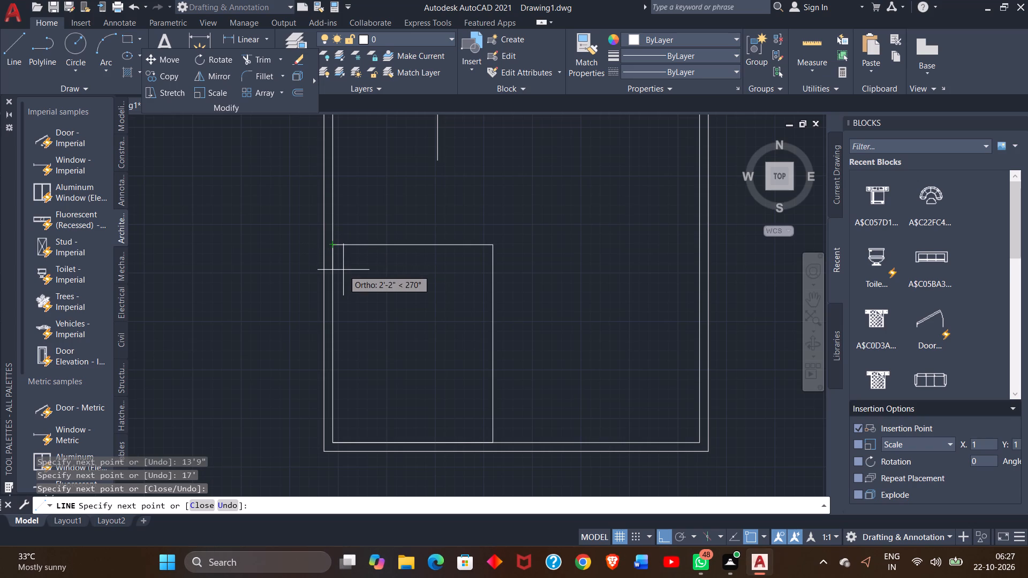
{"action": "right_click", "coordinate": [343, 270]}
{"action": "left_click", "coordinate": [360, 277]}
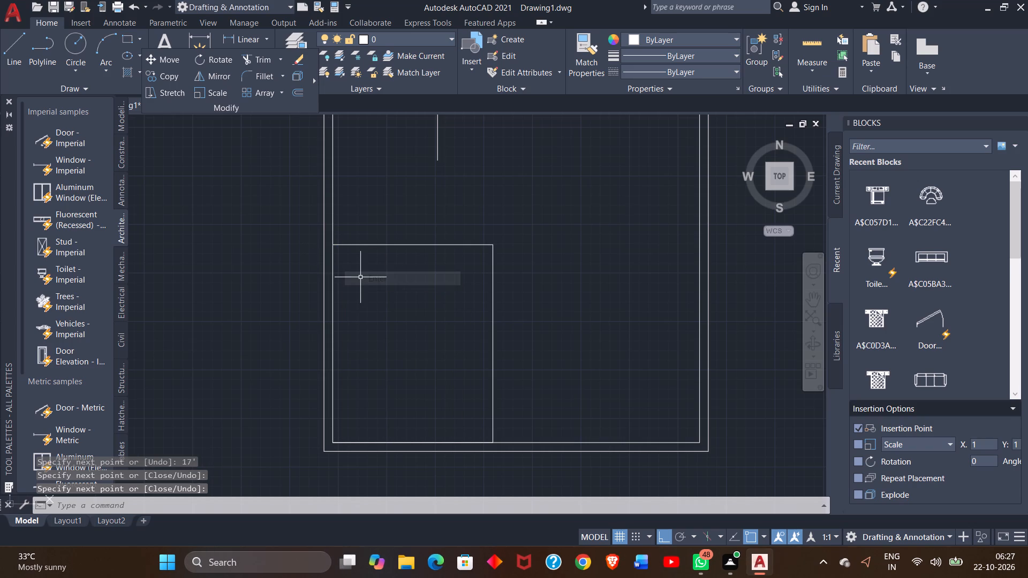
Draw the top wall's outer face from the room's upper-left corner: 9" up, across the room's width, and 9" past its right edge.
{"action": "scroll", "coordinate": [360, 277], "scroll_direction": "down", "scroll_amount": 1, "text": "ctrl"}
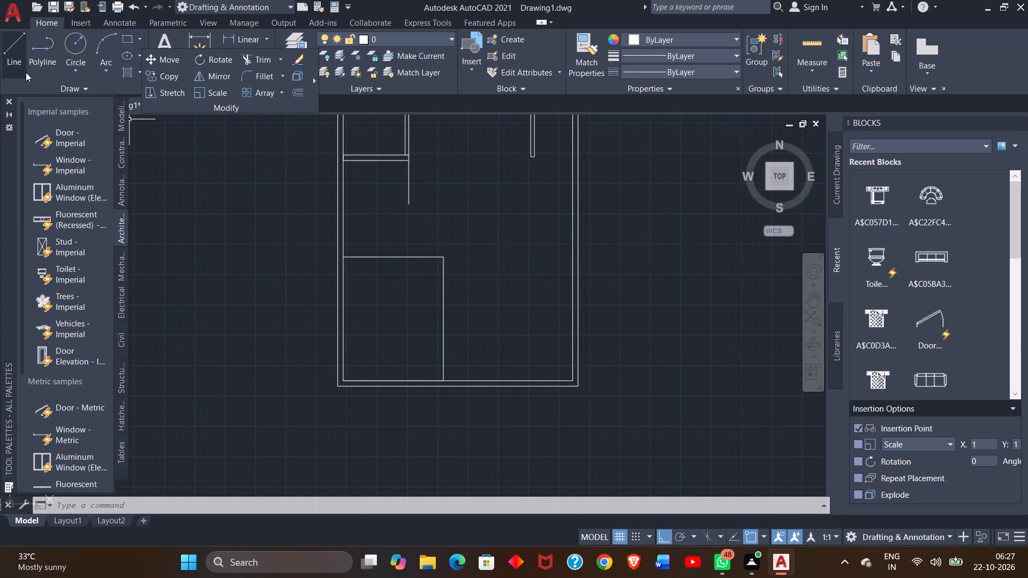
{"action": "left_click", "coordinate": [12, 66]}
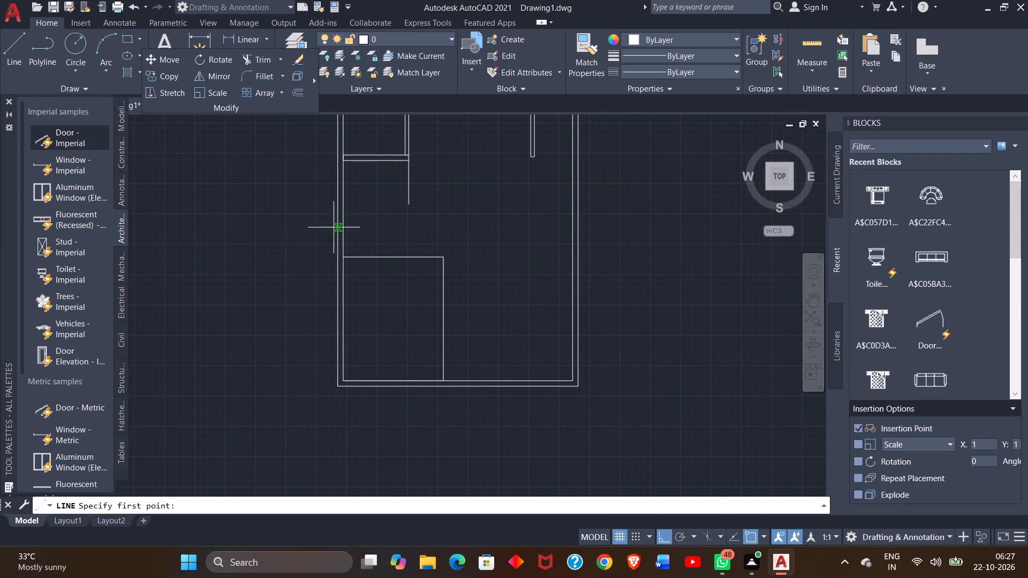
{"action": "left_click", "coordinate": [339, 257]}
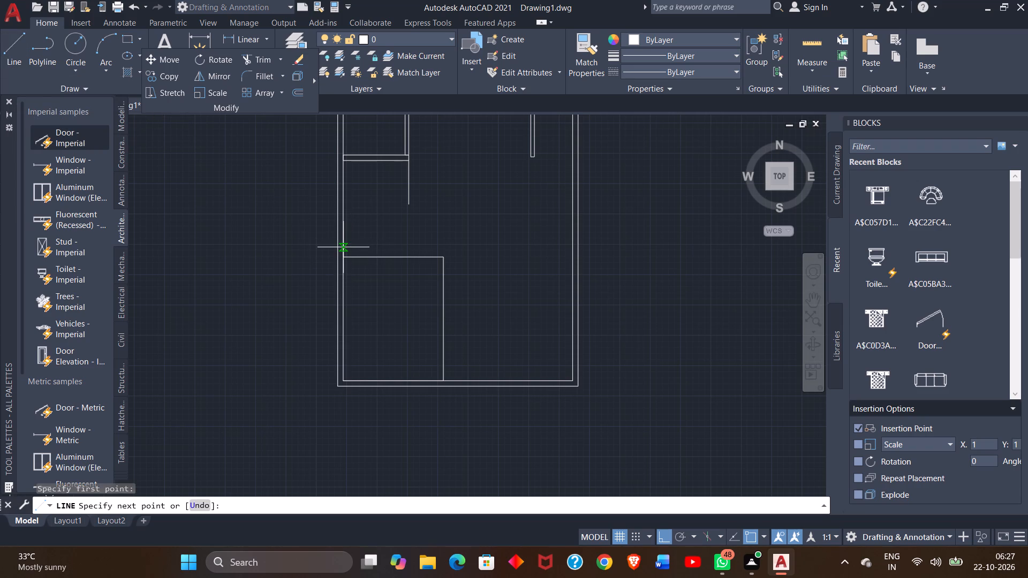
{"action": "key", "text": "9"}
{"action": "key", "text": "shift+quotedbl"}
{"action": "key", "text": "Return"}
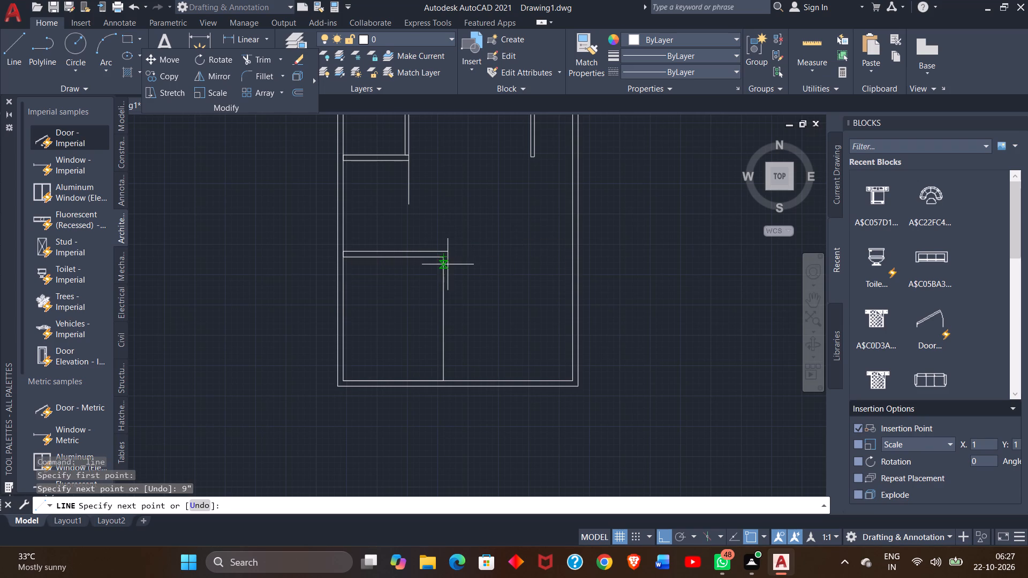
{"action": "left_click", "coordinate": [443, 252]}
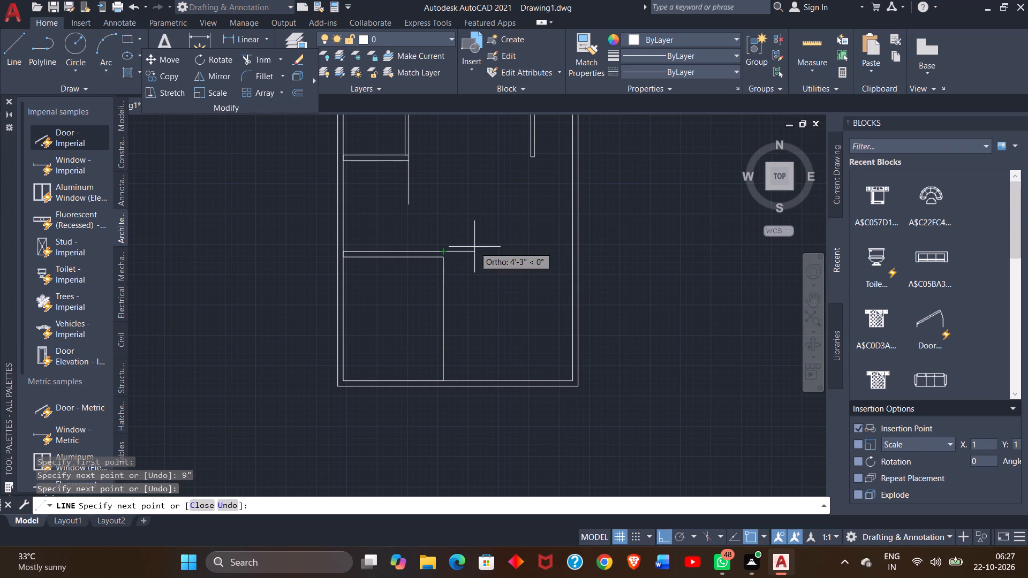
{"action": "key", "text": "9"}
{"action": "key", "text": "shift+quotedbl"}
{"action": "key", "text": "Return"}
Draw the room's right wall outer face straight down to the inner line of the bottom outer wall, completing the 9" wall.
{"action": "key", "text": "apostrophe"}
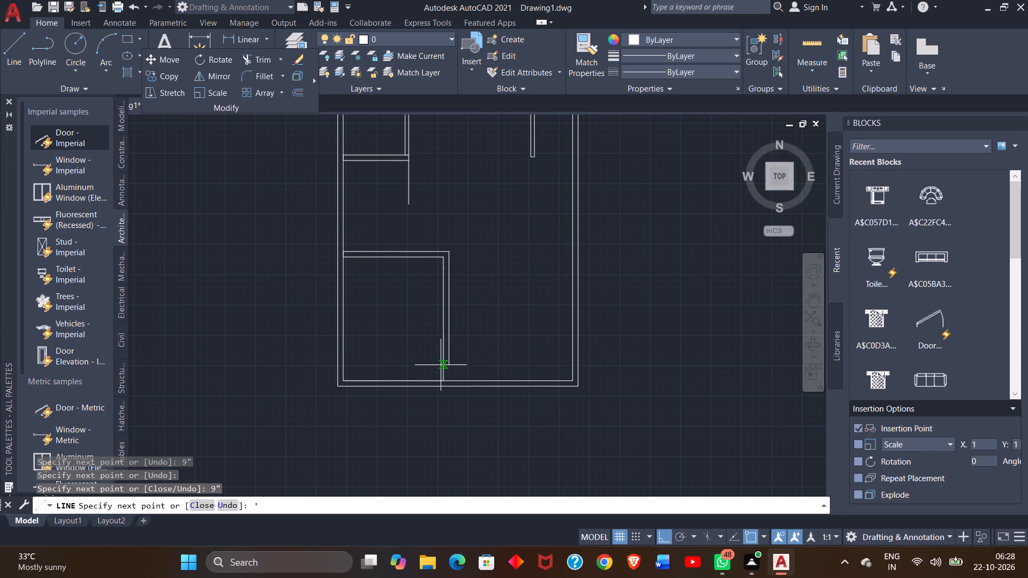
{"action": "left_click", "coordinate": [451, 378]}
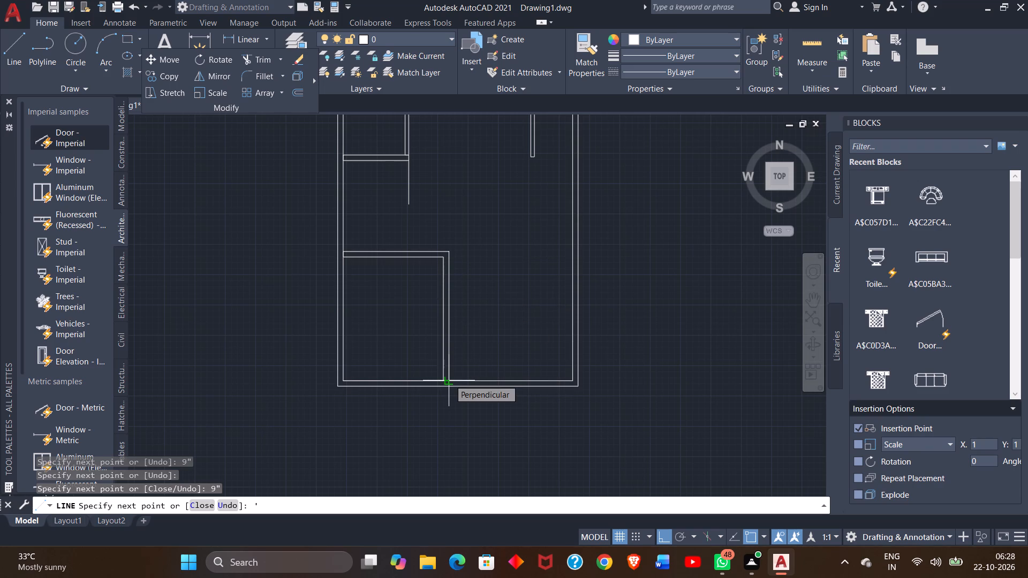
{"action": "left_click", "coordinate": [449, 379]}
{"action": "left_click", "coordinate": [449, 379]}
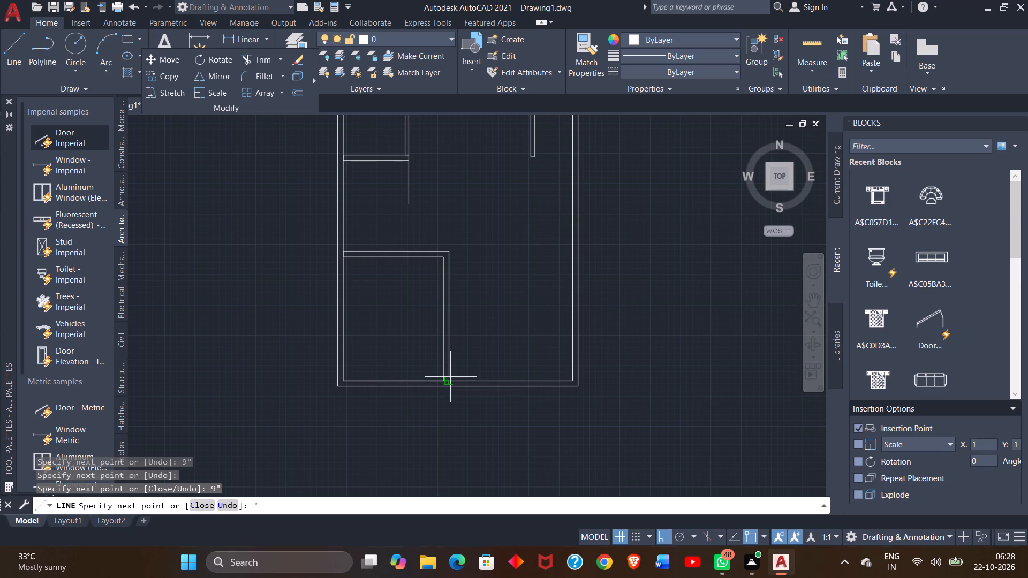
{"action": "double_click", "coordinate": [449, 377]}
{"action": "scroll", "coordinate": [455, 375], "scroll_direction": "up", "scroll_amount": 2, "text": "ctrl"}
{"action": "double_click", "coordinate": [437, 392]}
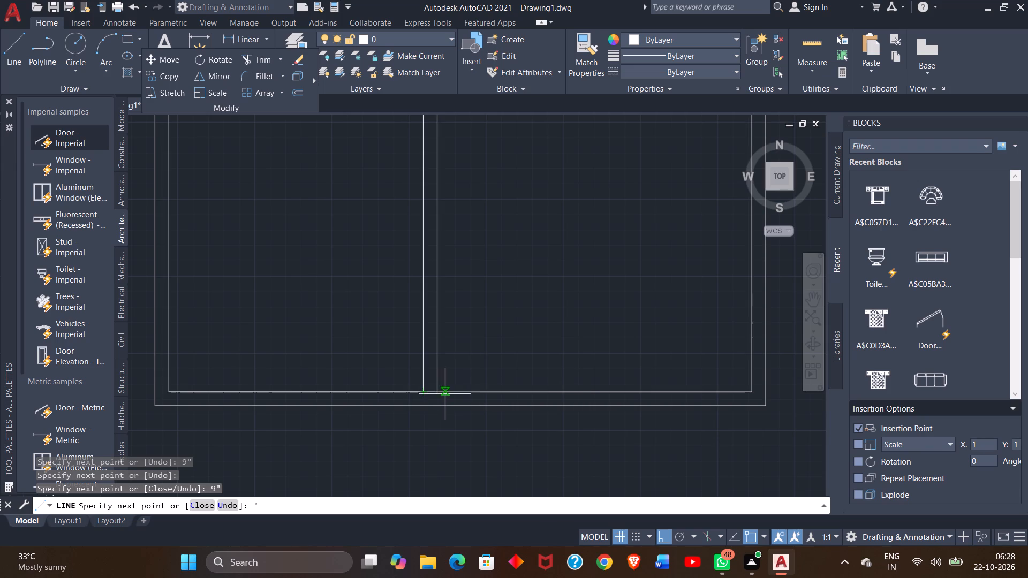
{"action": "double_click", "coordinate": [436, 394]}
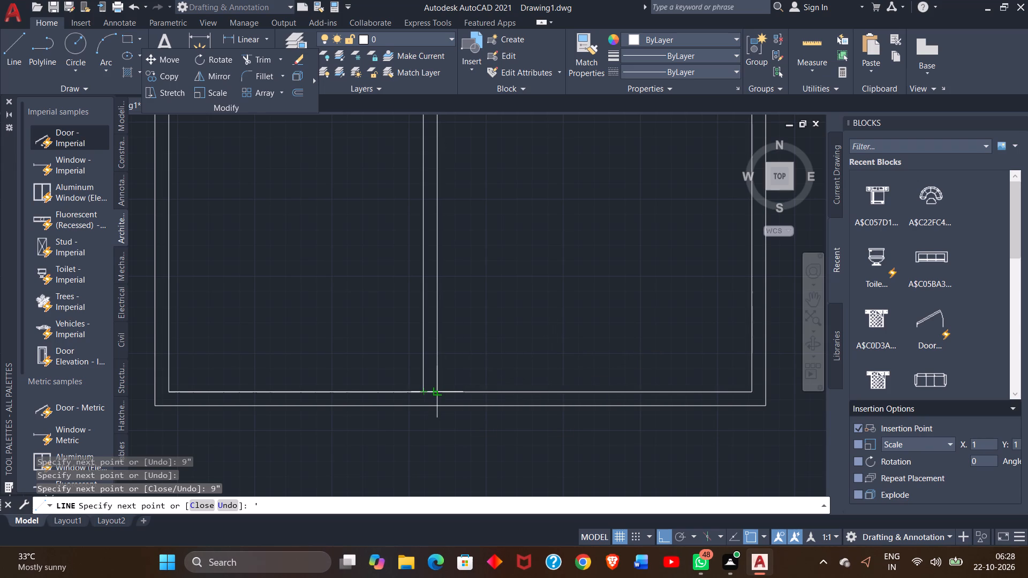
{"action": "left_click", "coordinate": [435, 390]}
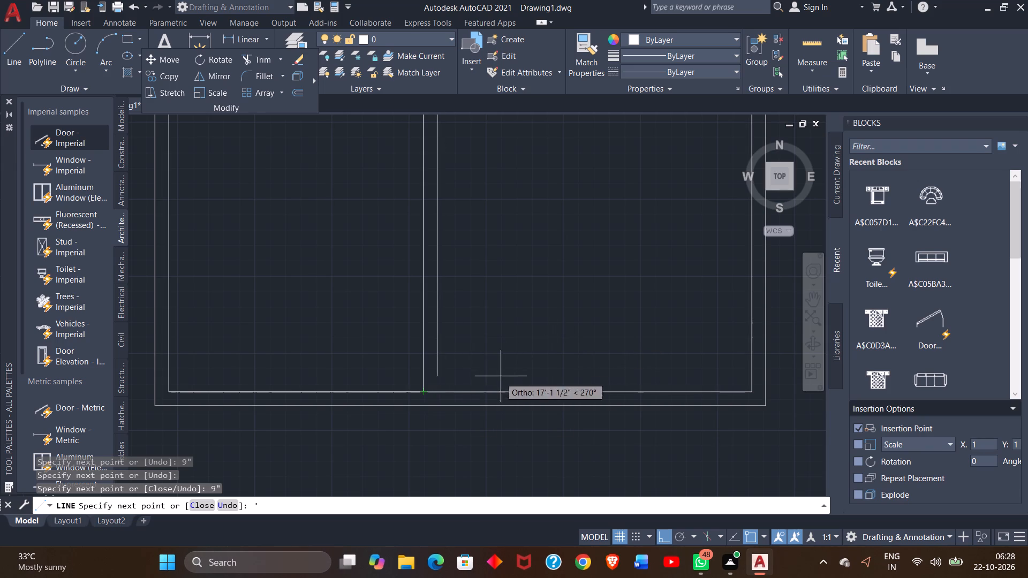
{"action": "left_click", "coordinate": [436, 392]}
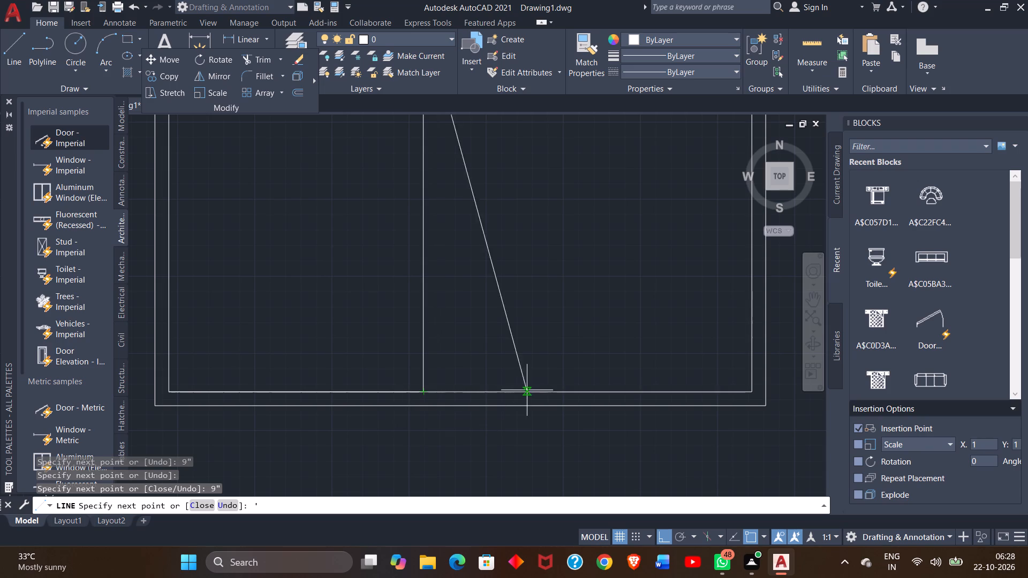
{"action": "right_click", "coordinate": [442, 445]}
{"action": "left_click", "coordinate": [480, 286]}
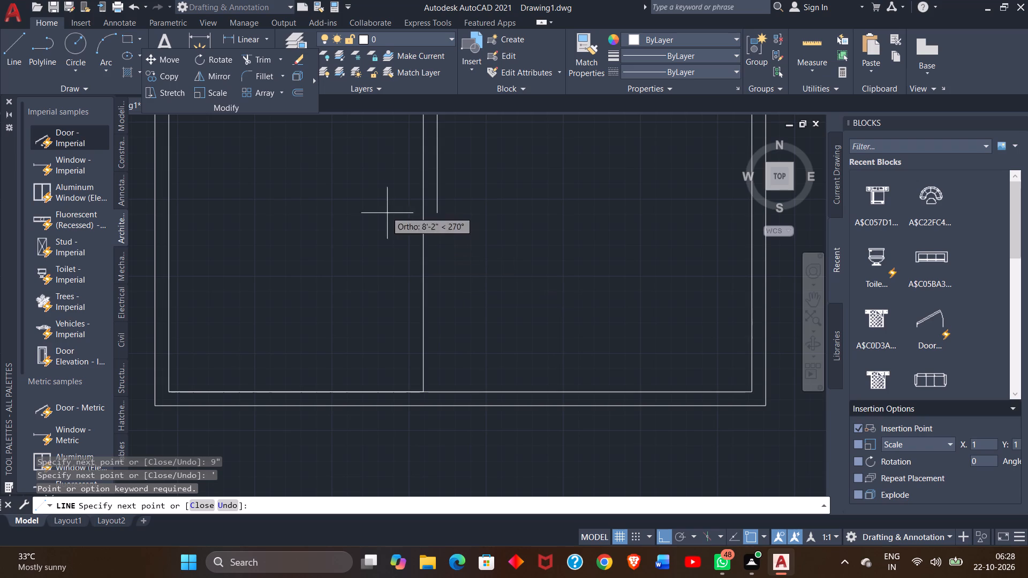
{"action": "left_click", "coordinate": [433, 391]}
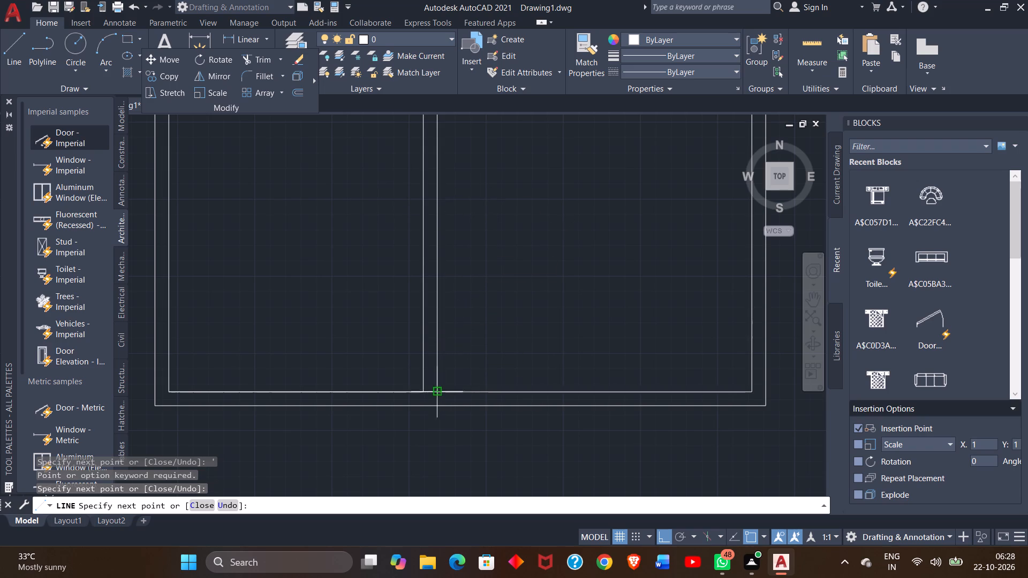
{"action": "right_click", "coordinate": [531, 338]}
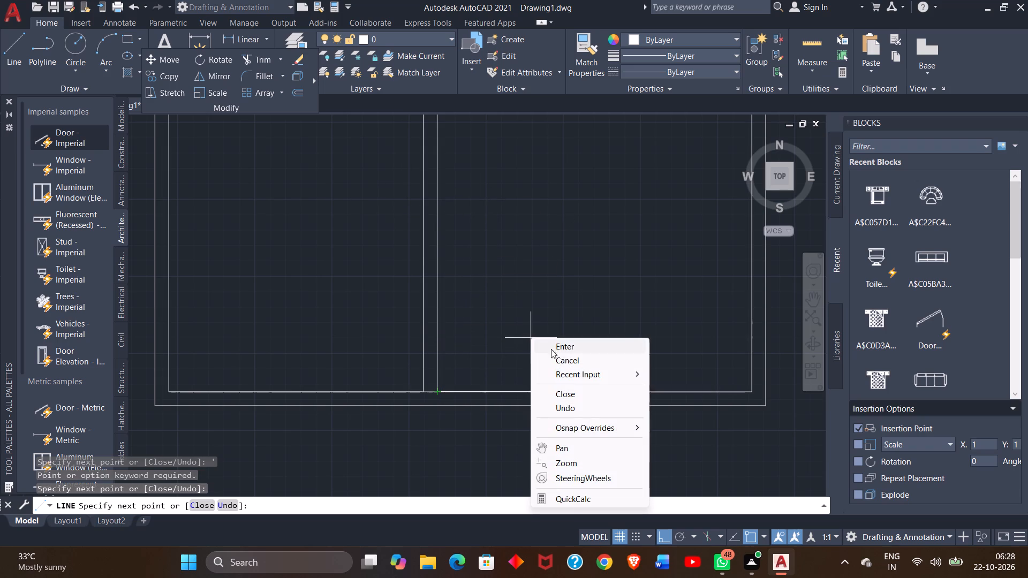
{"action": "left_click", "coordinate": [554, 351]}
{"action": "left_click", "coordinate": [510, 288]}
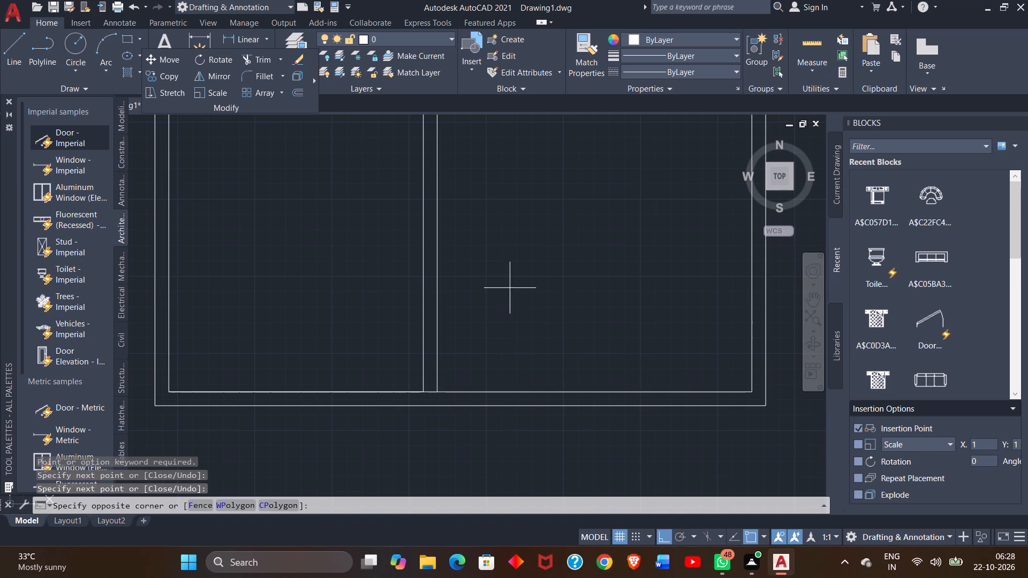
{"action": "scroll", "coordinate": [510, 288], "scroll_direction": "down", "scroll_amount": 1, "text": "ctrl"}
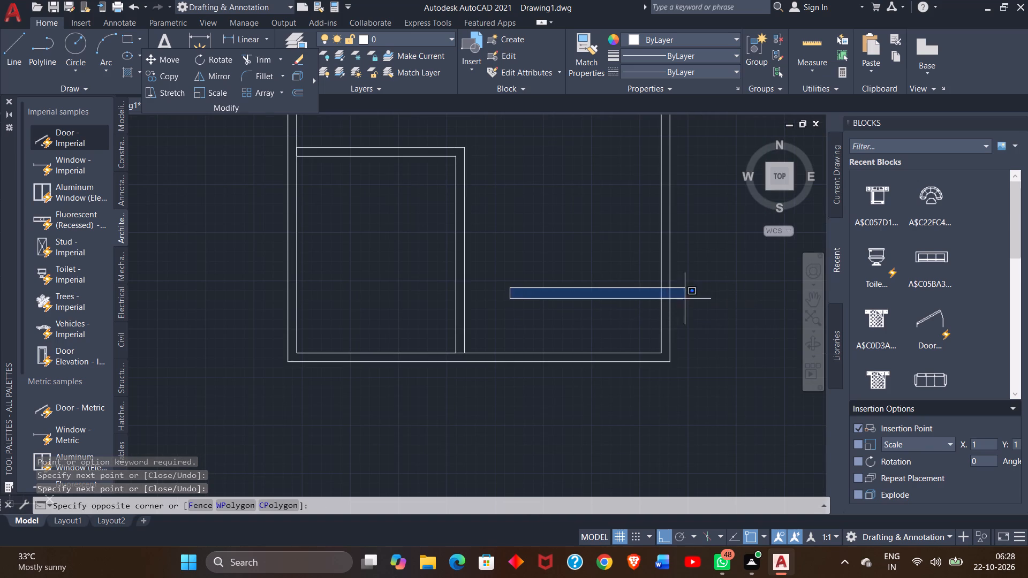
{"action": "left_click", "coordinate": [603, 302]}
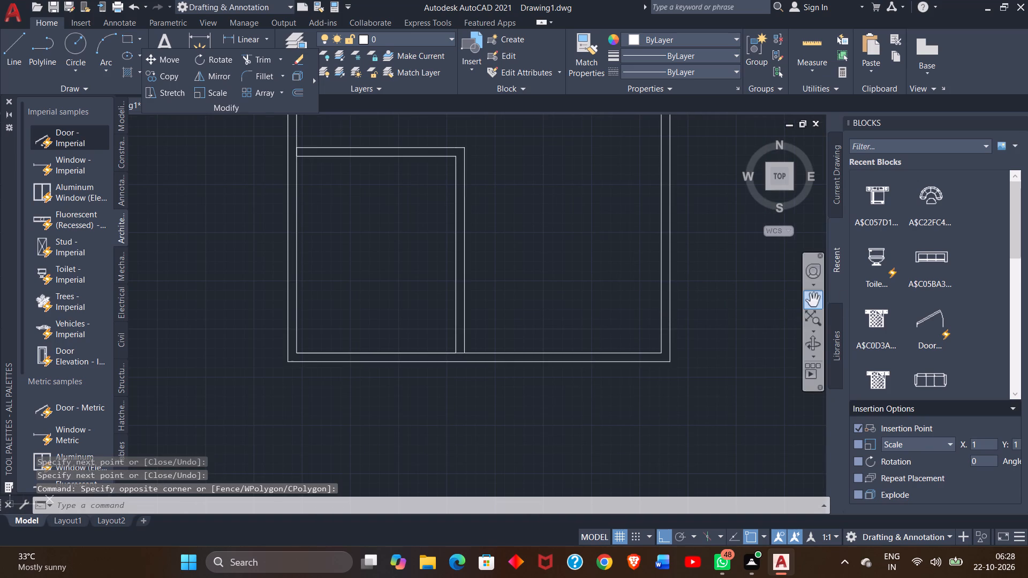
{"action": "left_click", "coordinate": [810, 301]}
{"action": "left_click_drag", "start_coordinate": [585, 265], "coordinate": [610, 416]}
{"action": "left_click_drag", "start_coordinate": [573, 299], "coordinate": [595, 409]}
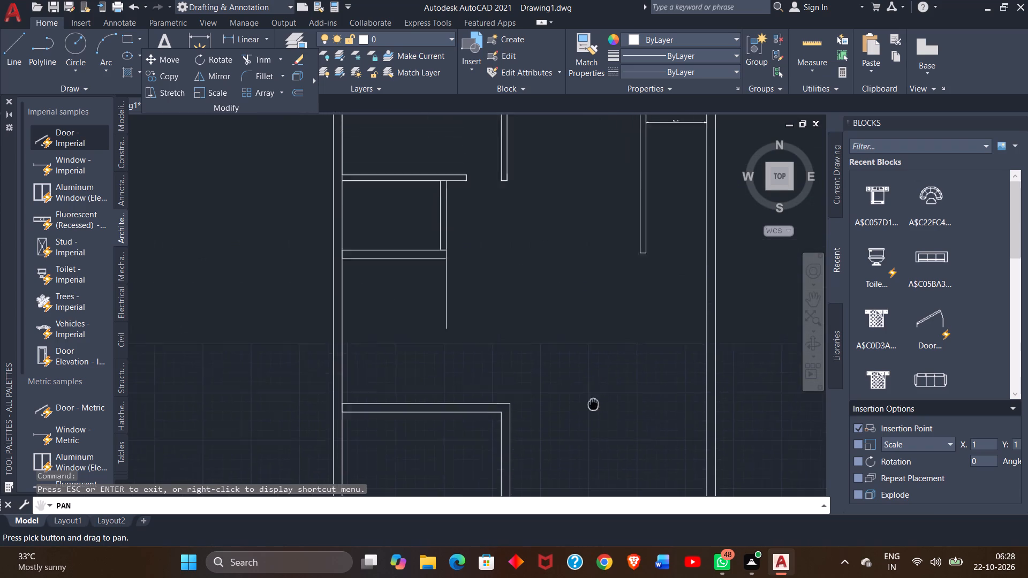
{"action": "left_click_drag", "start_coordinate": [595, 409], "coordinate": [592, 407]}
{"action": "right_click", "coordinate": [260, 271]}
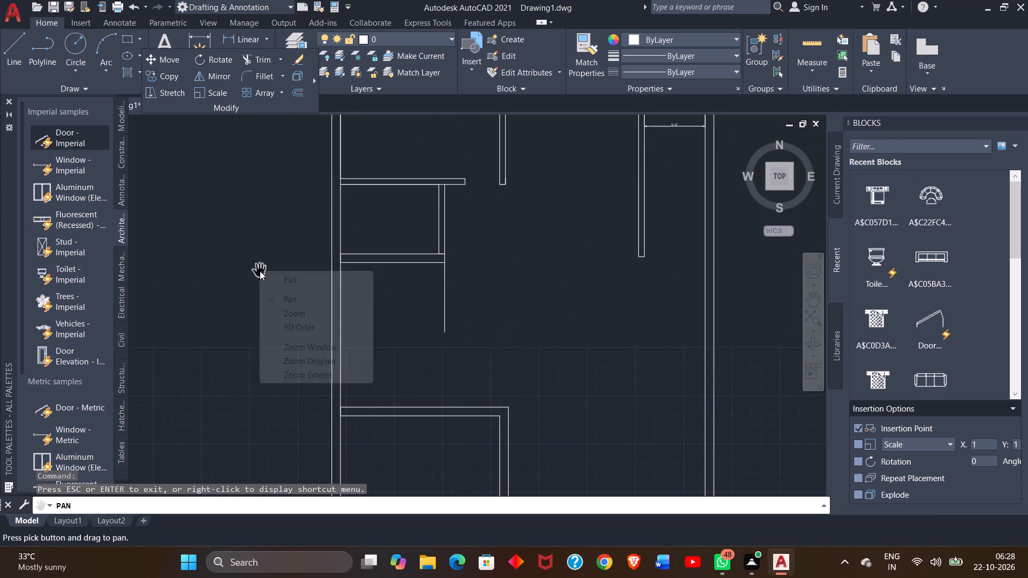
Delete the 6' vertical line hanging below the end of the 9" horizontal wall.
{"action": "left_click", "coordinate": [269, 278]}
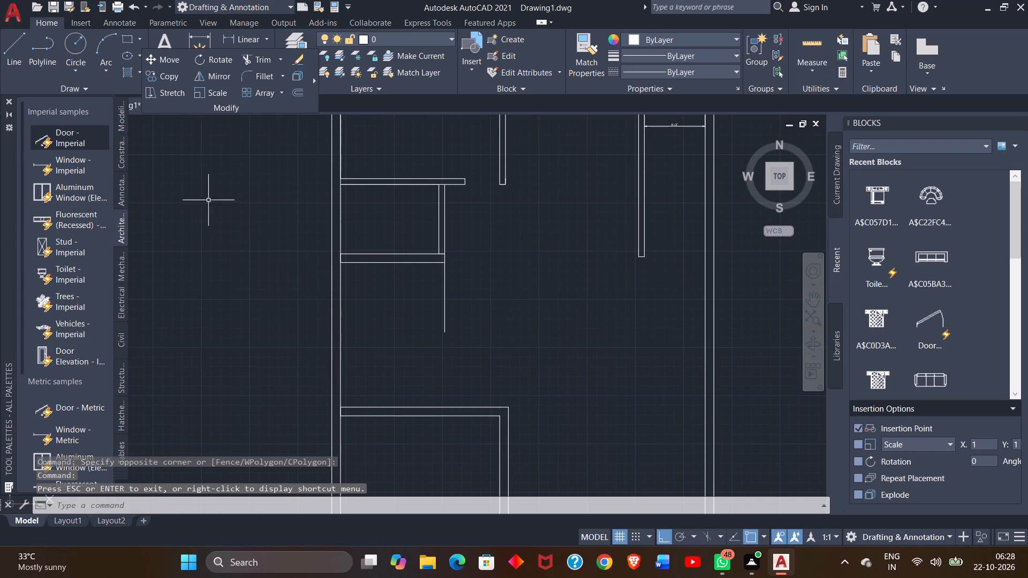
{"action": "left_click", "coordinate": [444, 279]}
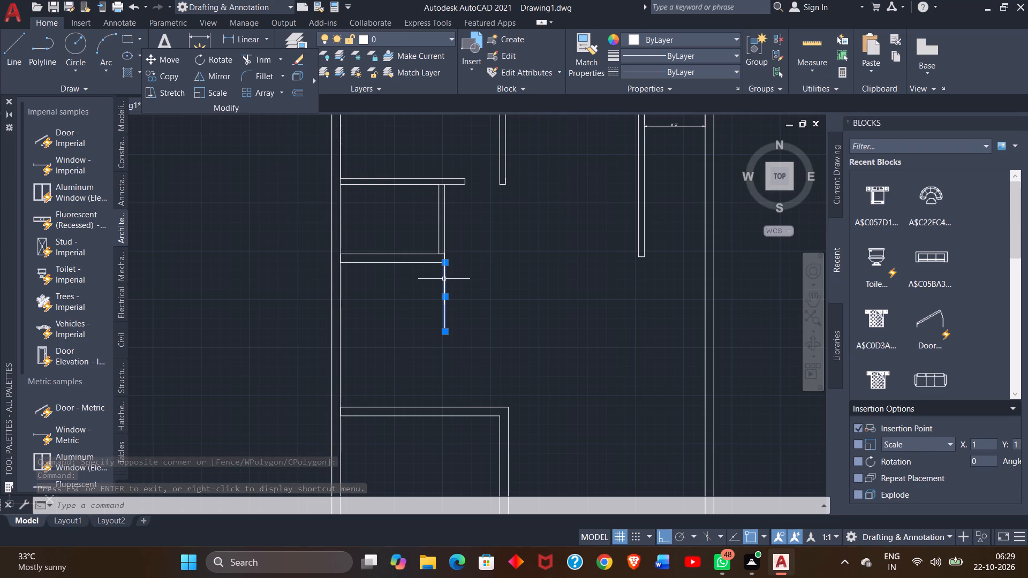
{"action": "key", "text": "Delete"}
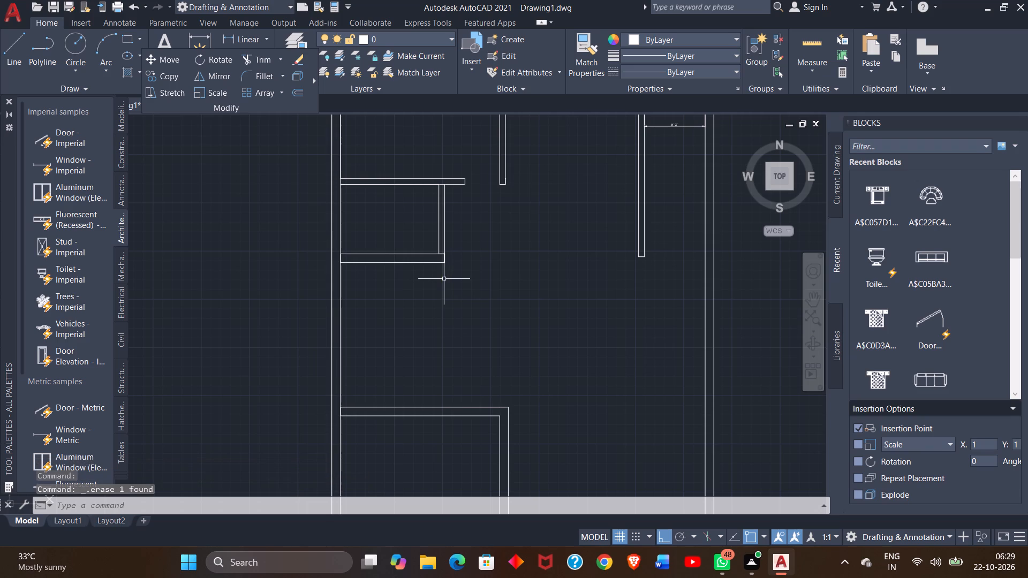
Draw a 9" thick vertical wall from the end of the 9" horizontal wall down to the lower-left room's top wall.
{"action": "left_click", "coordinate": [14, 56]}
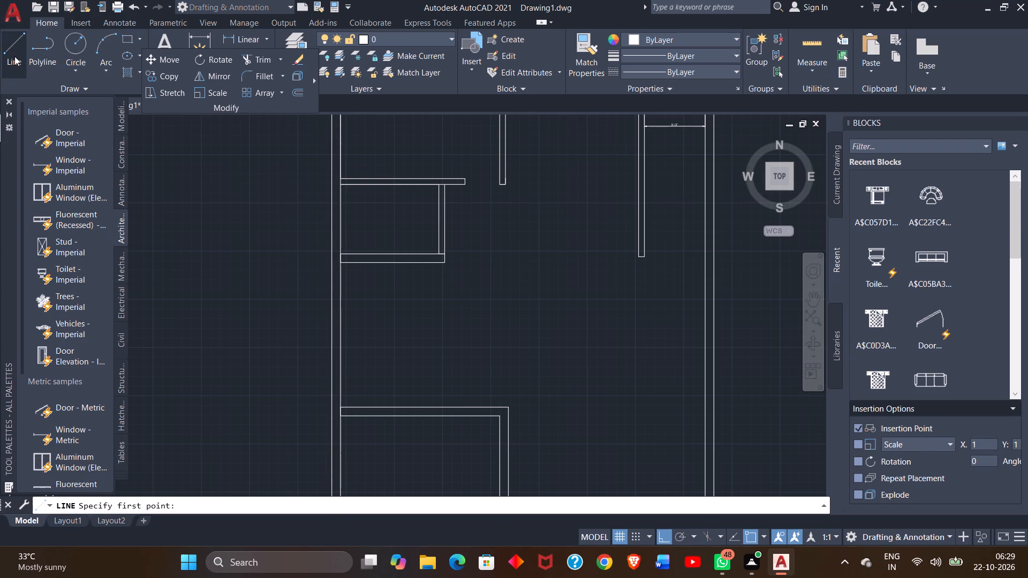
{"action": "left_click", "coordinate": [444, 264]}
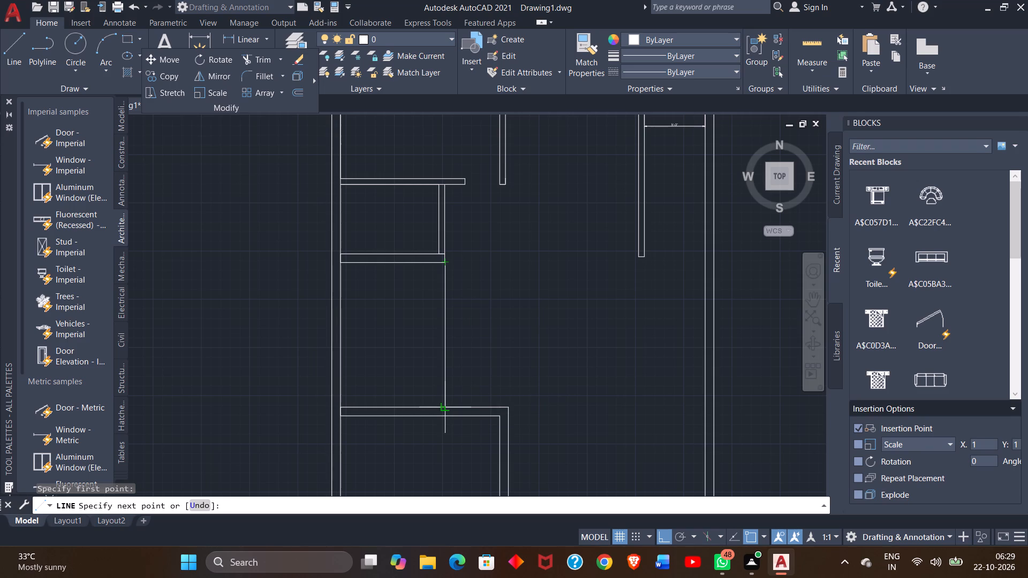
{"action": "left_click", "coordinate": [447, 405]}
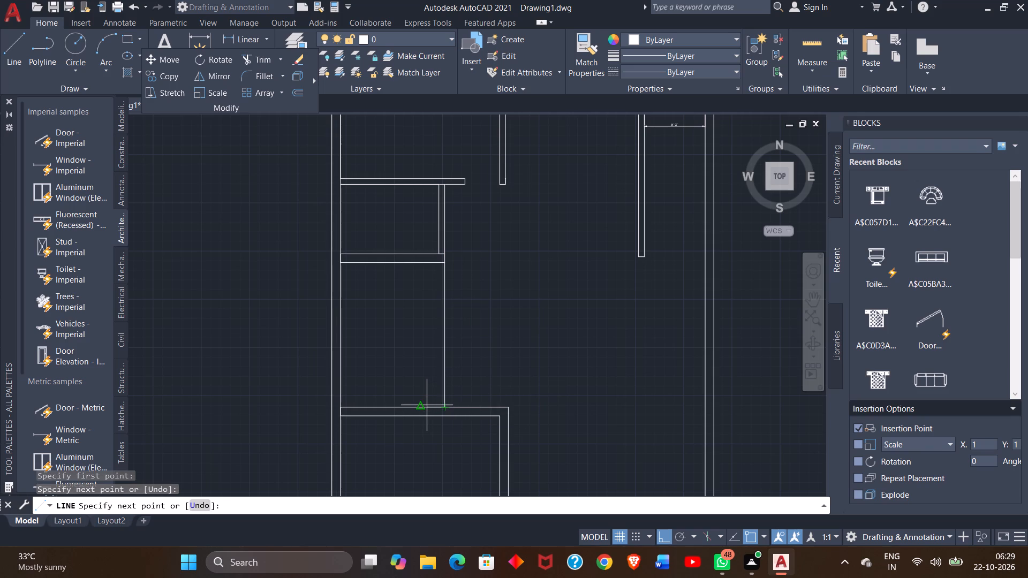
{"action": "key", "text": "9"}
{"action": "key", "text": "9"}
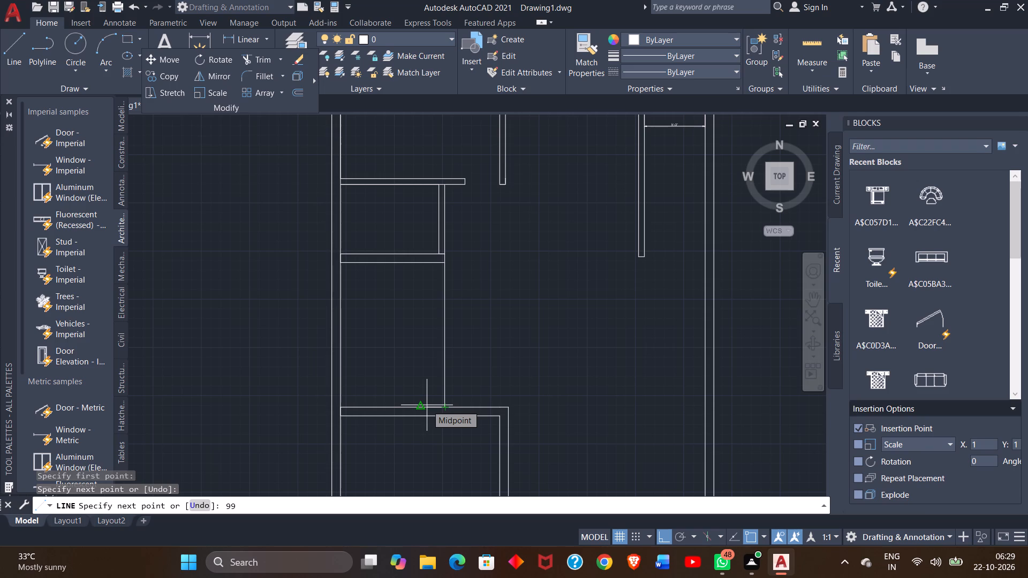
{"action": "key", "text": "shift+quotedbl"}
{"action": "key", "text": "BackSpace"}
{"action": "key", "text": "BackSpace"}
{"action": "key", "text": "shift+quotedbl"}
{"action": "key", "text": "Return"}
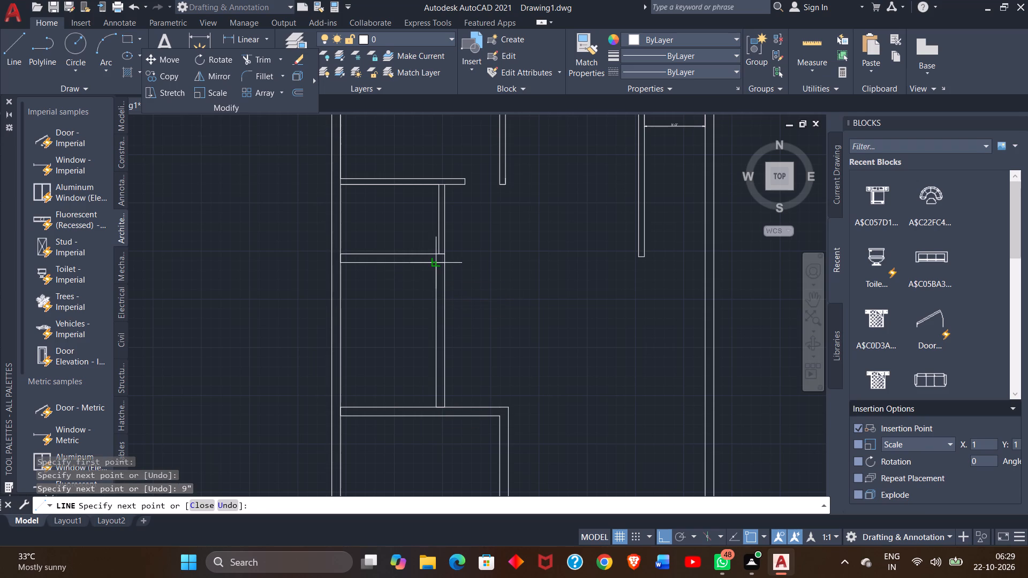
{"action": "left_click", "coordinate": [435, 261]}
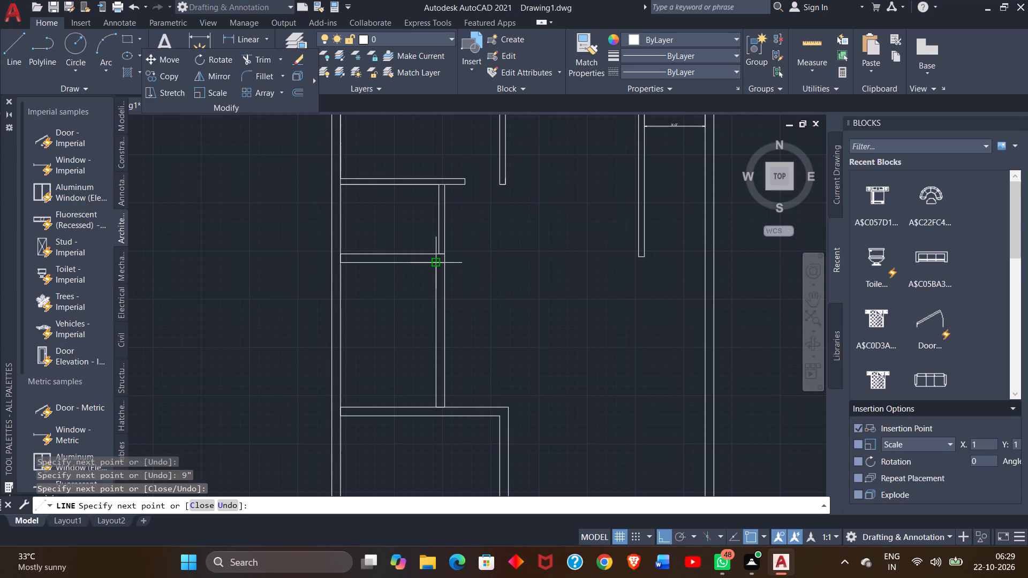
{"action": "right_click", "coordinate": [422, 278]}
{"action": "left_click", "coordinate": [441, 287]}
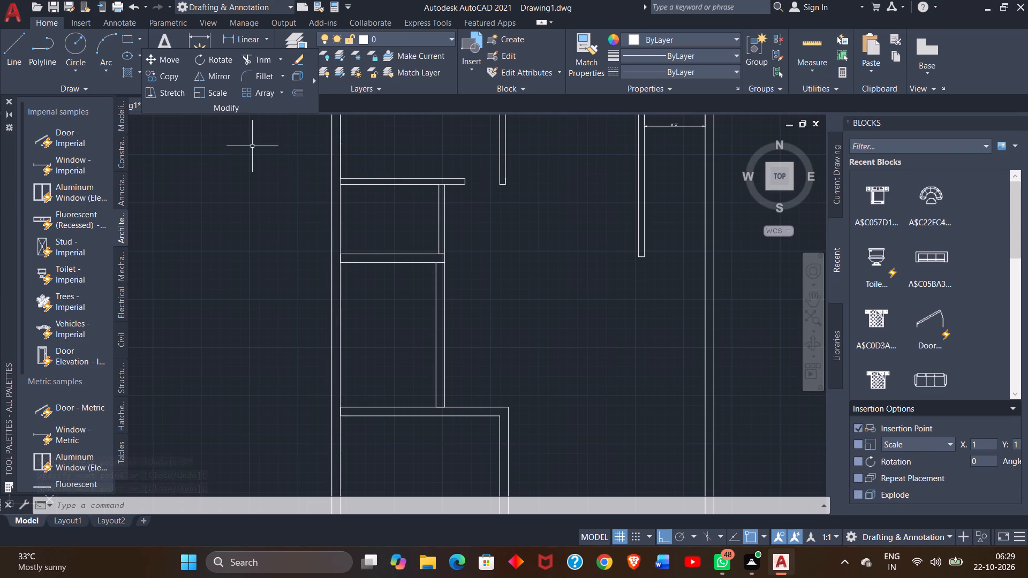
Trim the left outer wall's inner line between the two faces of the 9" horizontal wall to open their junction.
{"action": "left_click", "coordinate": [260, 61]}
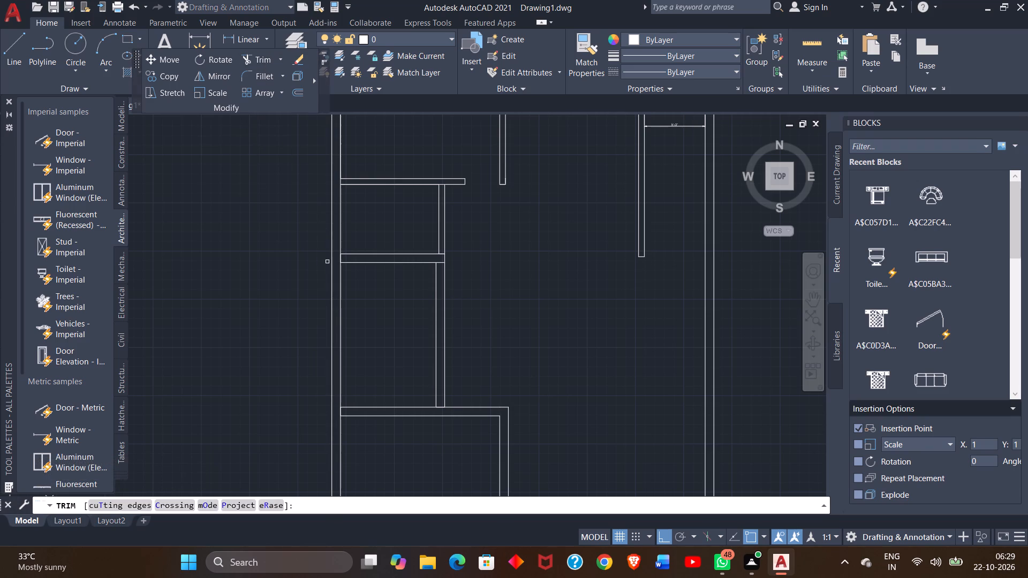
{"action": "scroll", "coordinate": [334, 264], "scroll_direction": "up", "scroll_amount": 5, "text": "ctrl"}
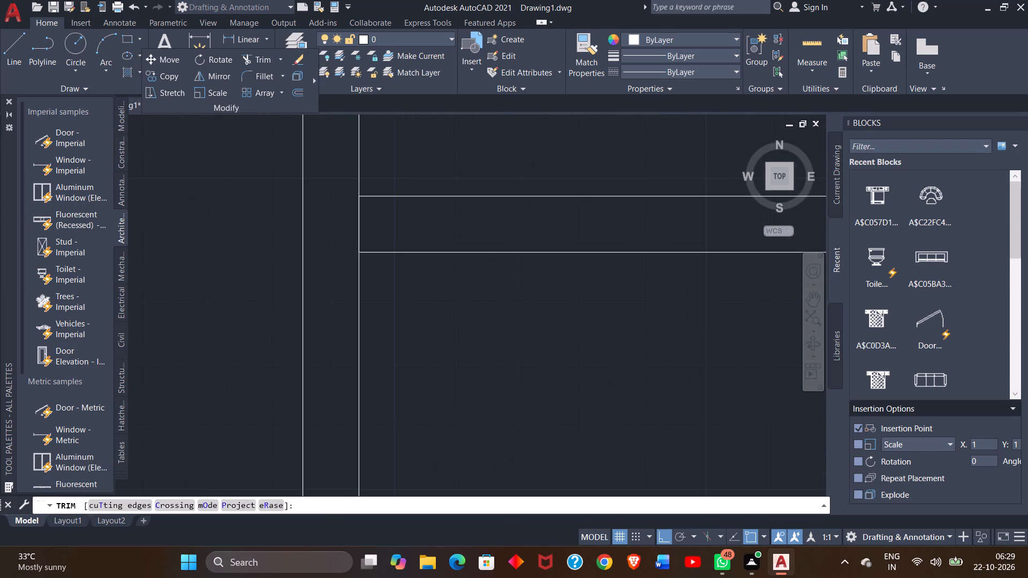
{"action": "left_click", "coordinate": [371, 210]}
{"action": "left_click_drag", "start_coordinate": [364, 203], "coordinate": [405, 199]}
{"action": "left_click", "coordinate": [405, 199]}
{"action": "scroll", "coordinate": [407, 199], "scroll_direction": "down", "scroll_amount": 1, "text": "ctrl"}
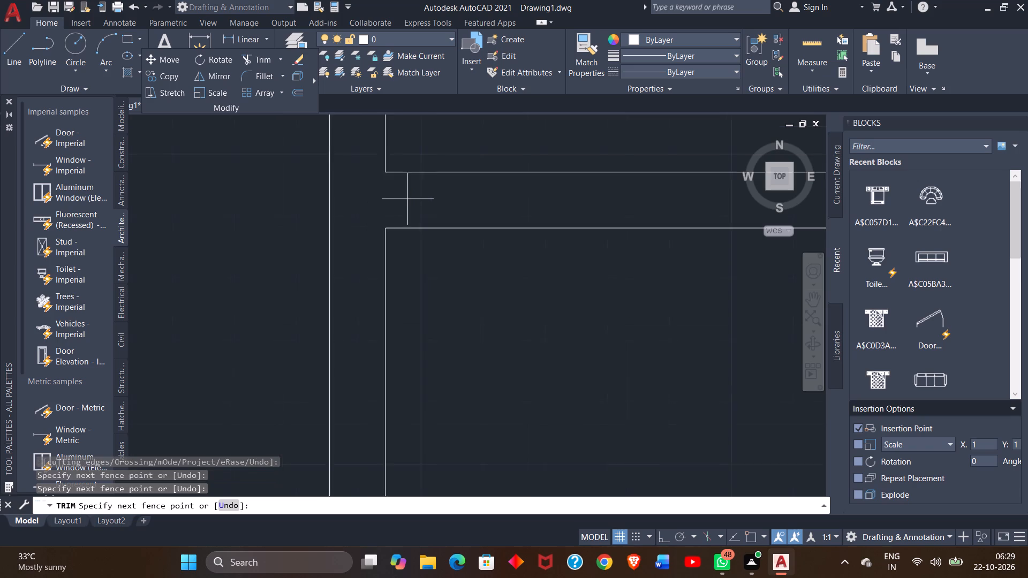
{"action": "scroll", "coordinate": [407, 199], "scroll_direction": "down", "scroll_amount": 2, "text": "ctrl"}
{"action": "left_click", "coordinate": [519, 200]}
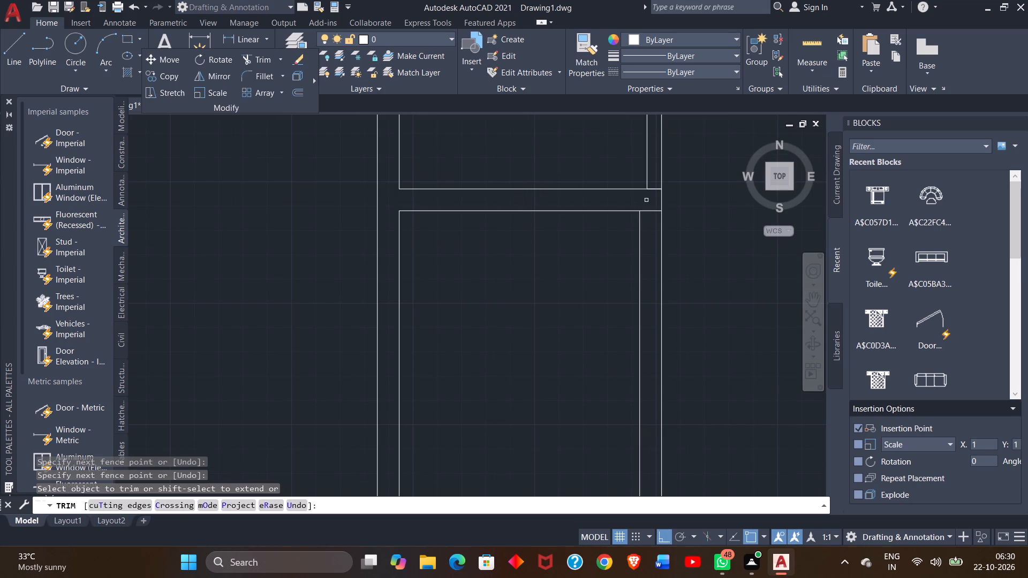
Trim both horizontal wall lines where they cross the vertical walls at the 9" horizontal wall's right end.
{"action": "left_click_drag", "start_coordinate": [648, 202], "coordinate": [651, 222]}
{"action": "left_click", "coordinate": [651, 222]}
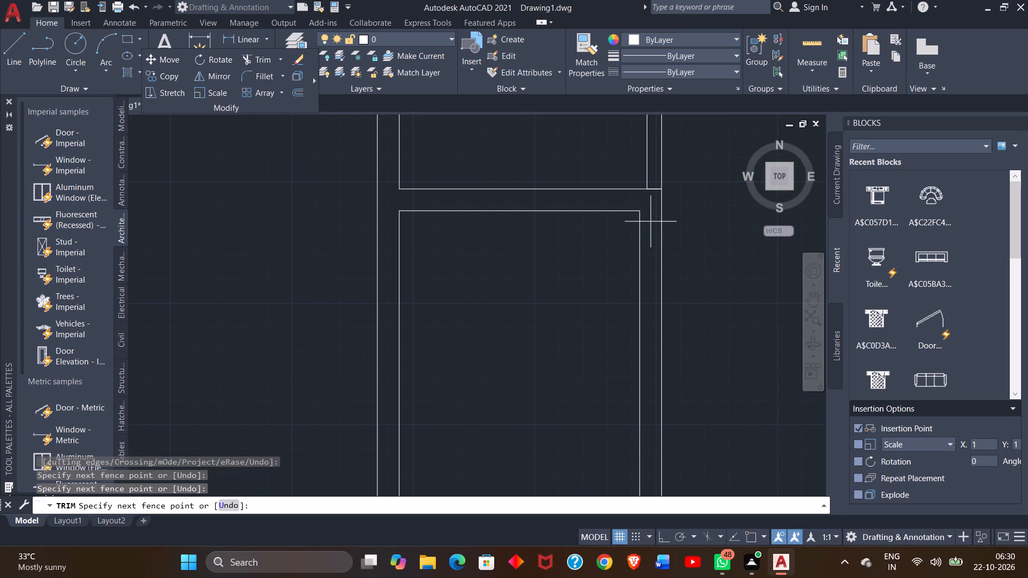
{"action": "left_click", "coordinate": [655, 182]}
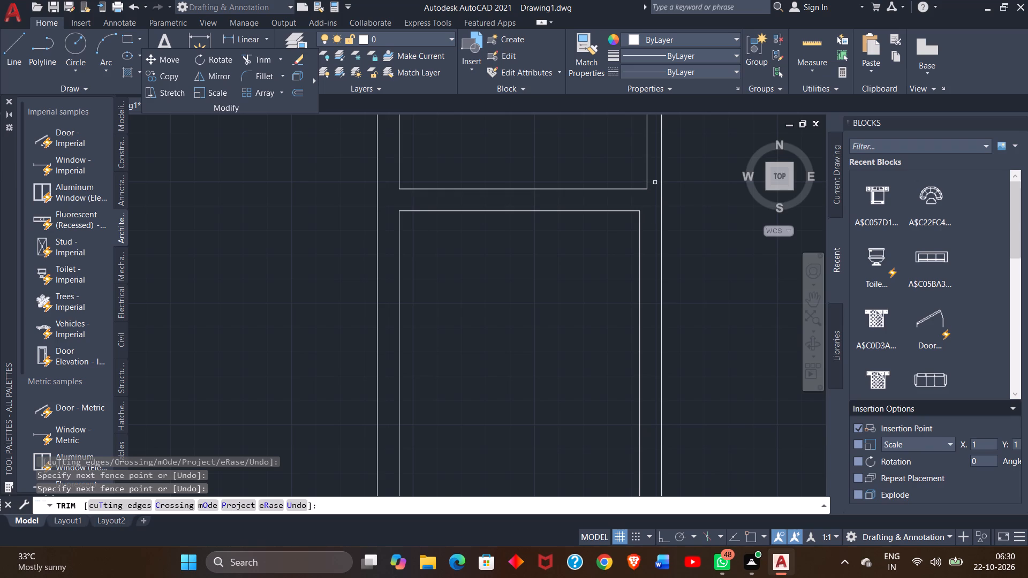
{"action": "right_click", "coordinate": [652, 216]}
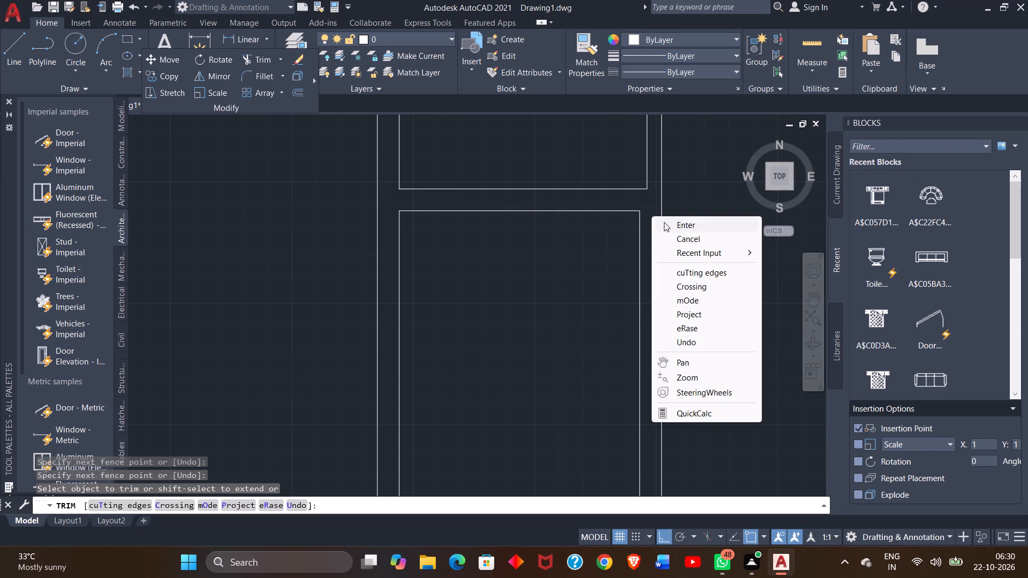
{"action": "left_click", "coordinate": [664, 222]}
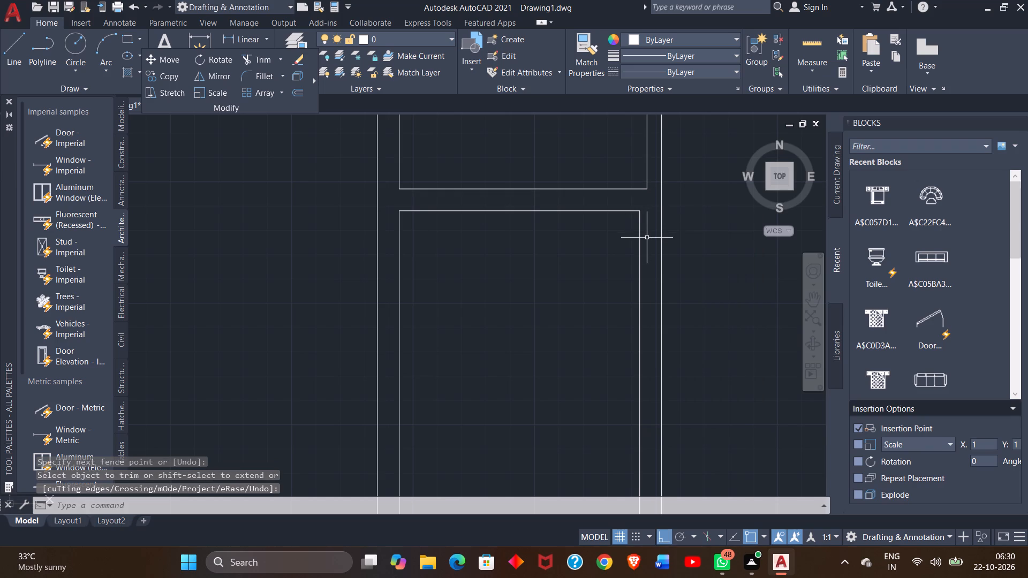
Trim the lower-left room's top wall outer line between the two faces of the new 9" vertical wall.
{"action": "scroll", "coordinate": [647, 238], "scroll_direction": "down", "scroll_amount": 1, "text": "ctrl"}
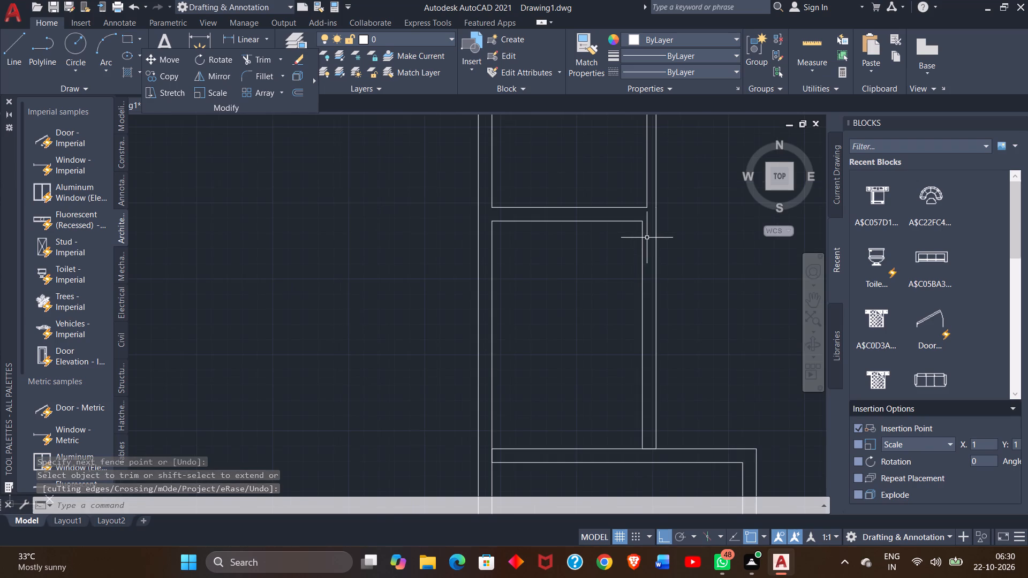
{"action": "left_click", "coordinate": [817, 297]}
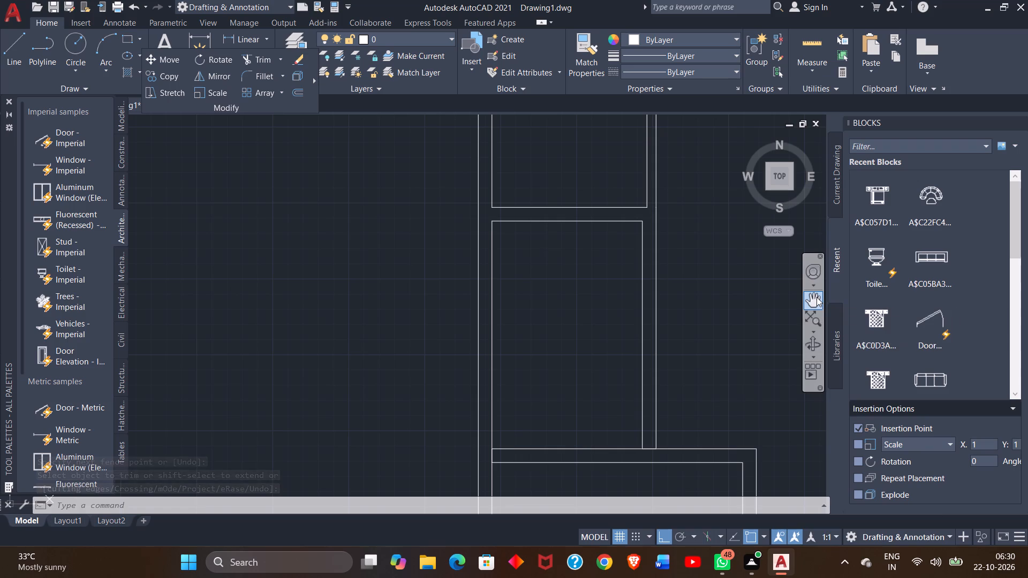
{"action": "left_click_drag", "start_coordinate": [740, 286], "coordinate": [581, 183]}
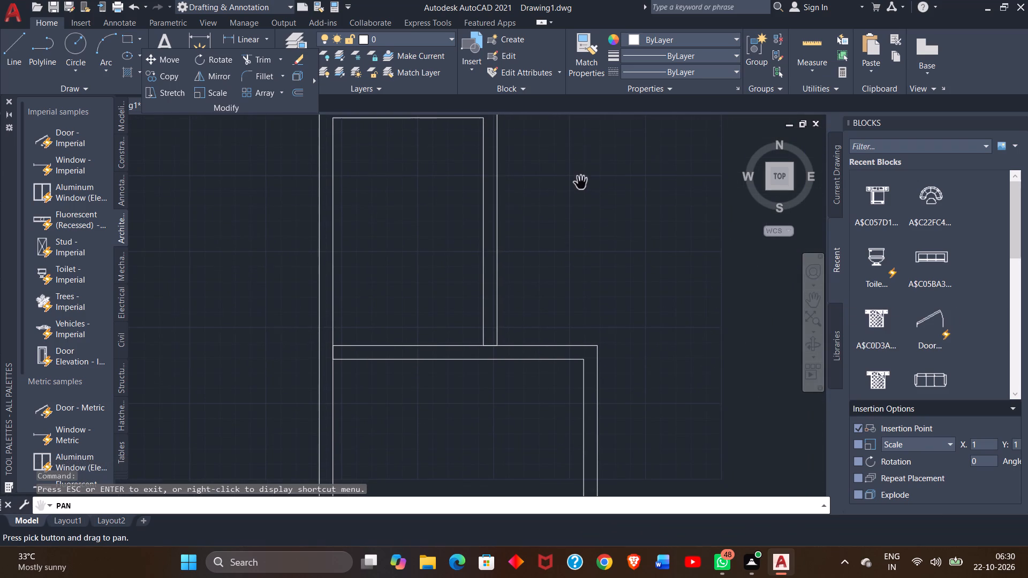
{"action": "left_click", "coordinate": [255, 56]}
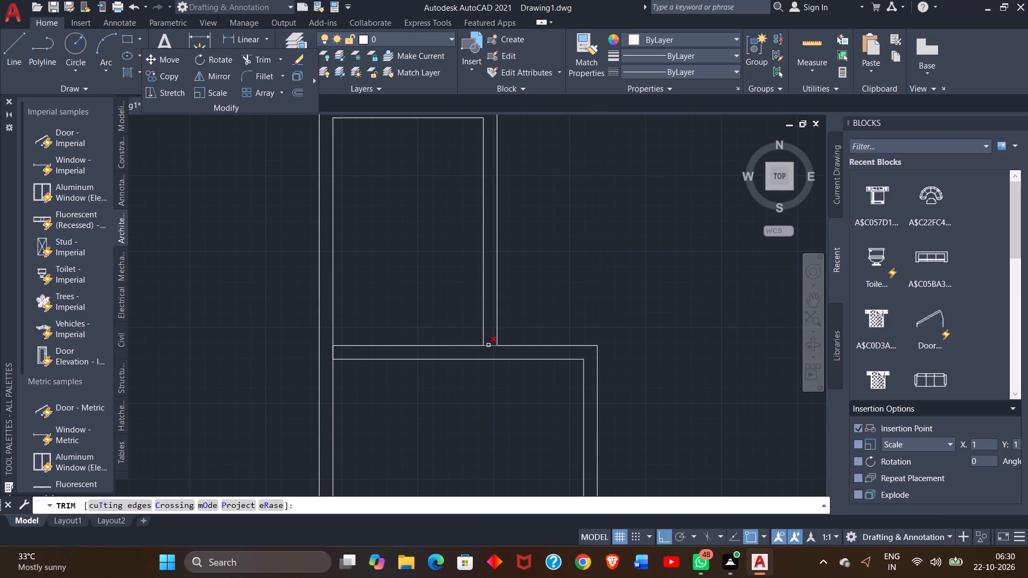
{"action": "left_click", "coordinate": [488, 345]}
{"action": "left_click_drag", "start_coordinate": [489, 342], "coordinate": [491, 353]}
{"action": "left_click", "coordinate": [491, 353]}
{"action": "right_click", "coordinate": [491, 353]}
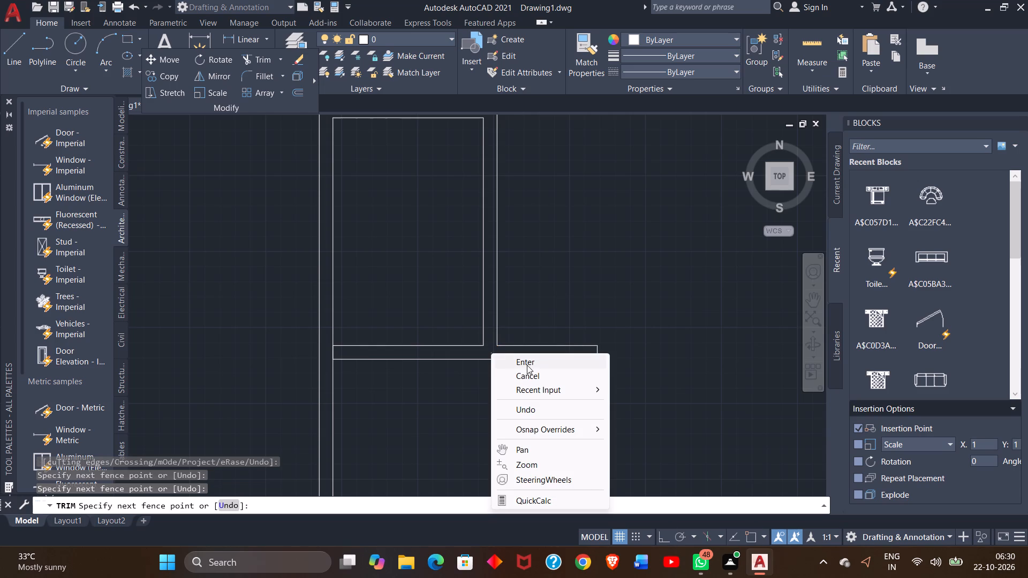
{"action": "left_click", "coordinate": [526, 363]}
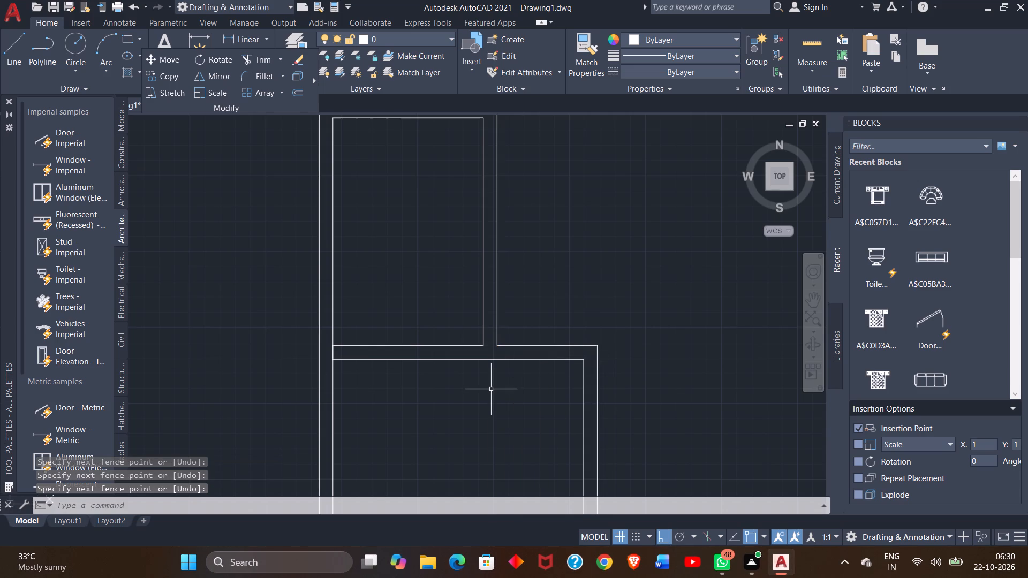
Draw the upper-right room's inner wall lines: 13' down from the horizontal wall's lower-left corner, continuing across to the right outer wall.
{"action": "scroll", "coordinate": [491, 389], "scroll_direction": "down", "scroll_amount": 2, "text": "ctrl"}
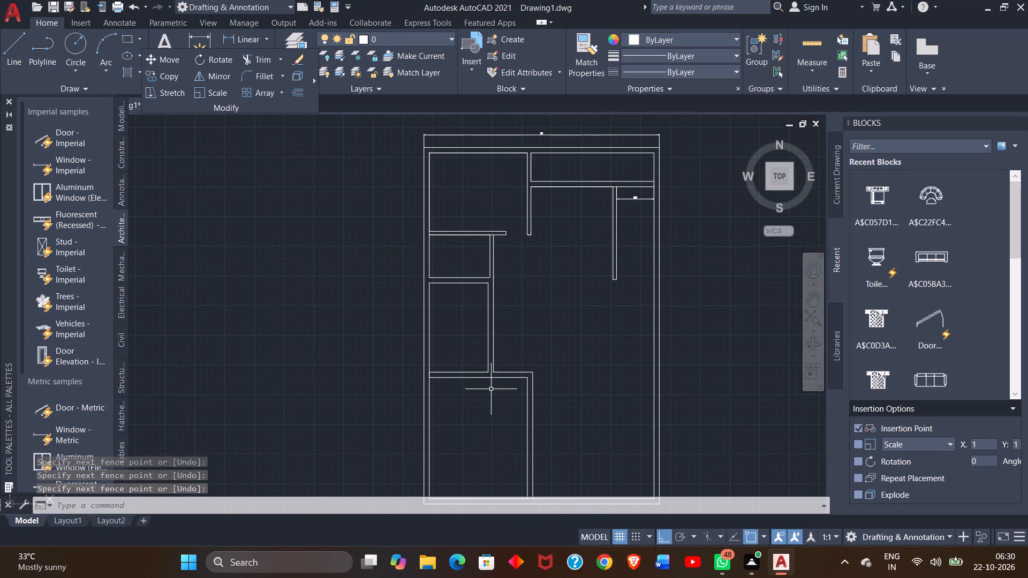
{"action": "scroll", "coordinate": [491, 389], "scroll_direction": "up", "scroll_amount": 1, "text": "ctrl"}
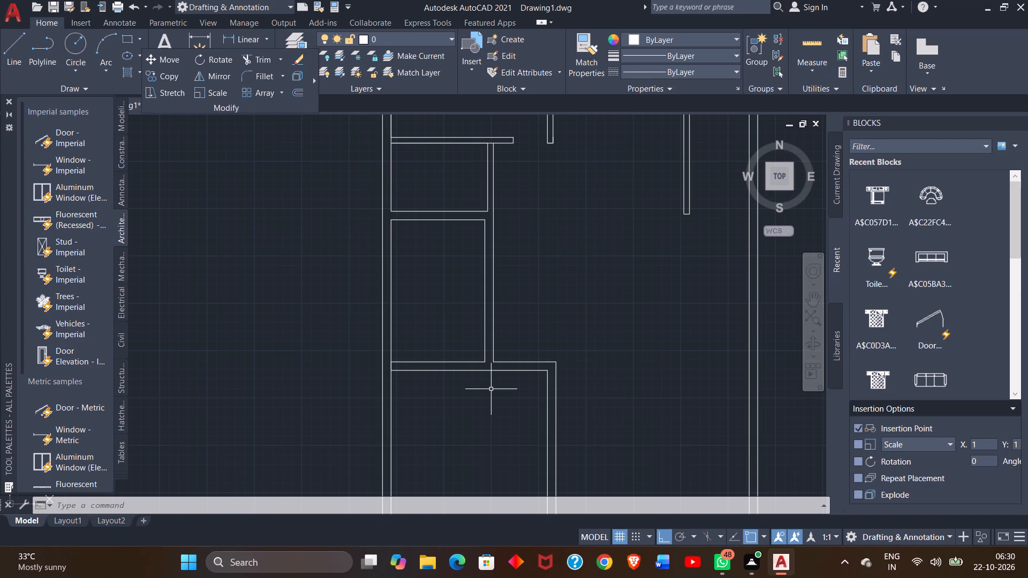
{"action": "left_click", "coordinate": [811, 299]}
{"action": "left_click_drag", "start_coordinate": [711, 294], "coordinate": [655, 414]}
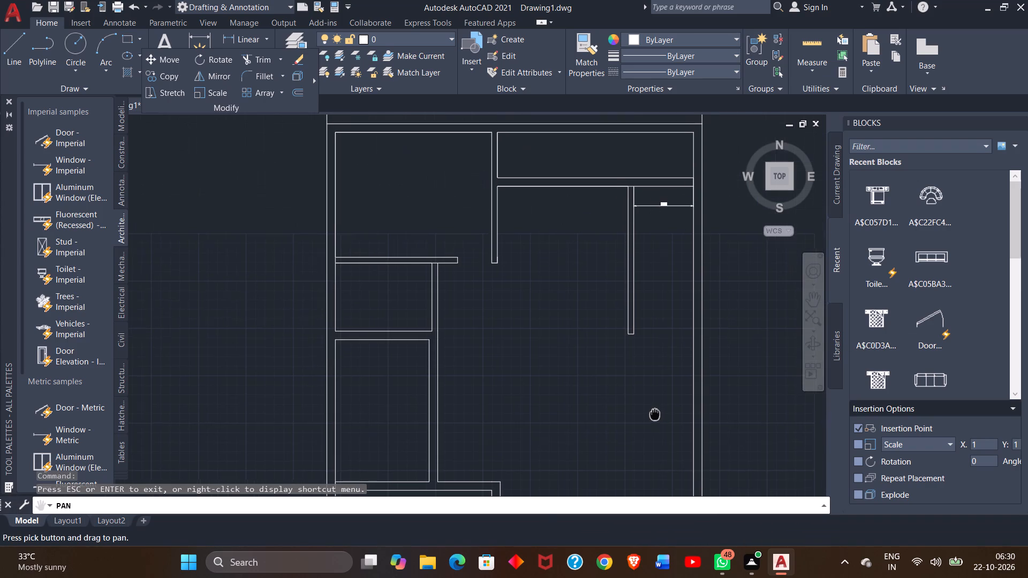
{"action": "left_click_drag", "start_coordinate": [655, 414], "coordinate": [653, 415]}
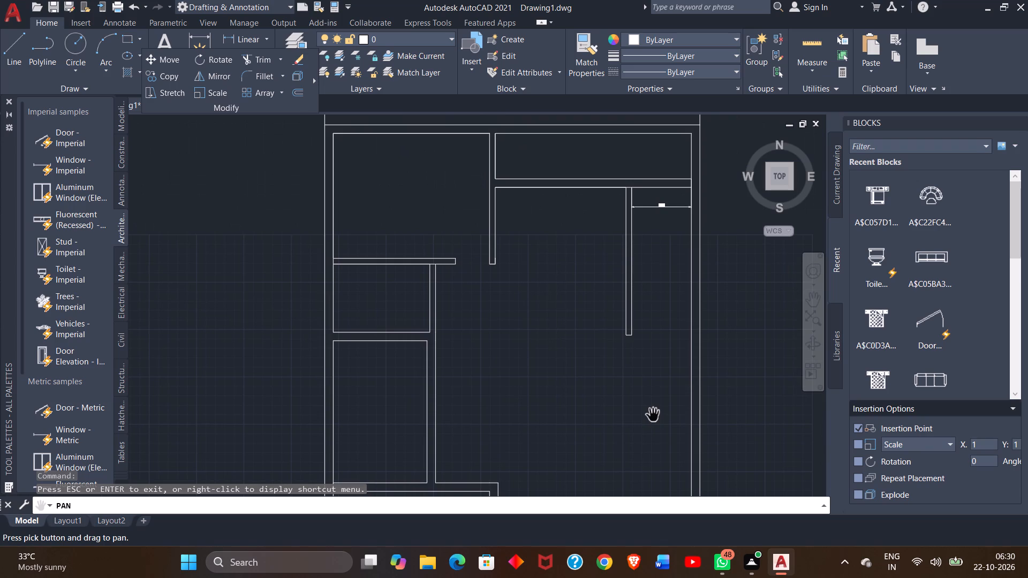
{"action": "left_click", "coordinate": [13, 56]}
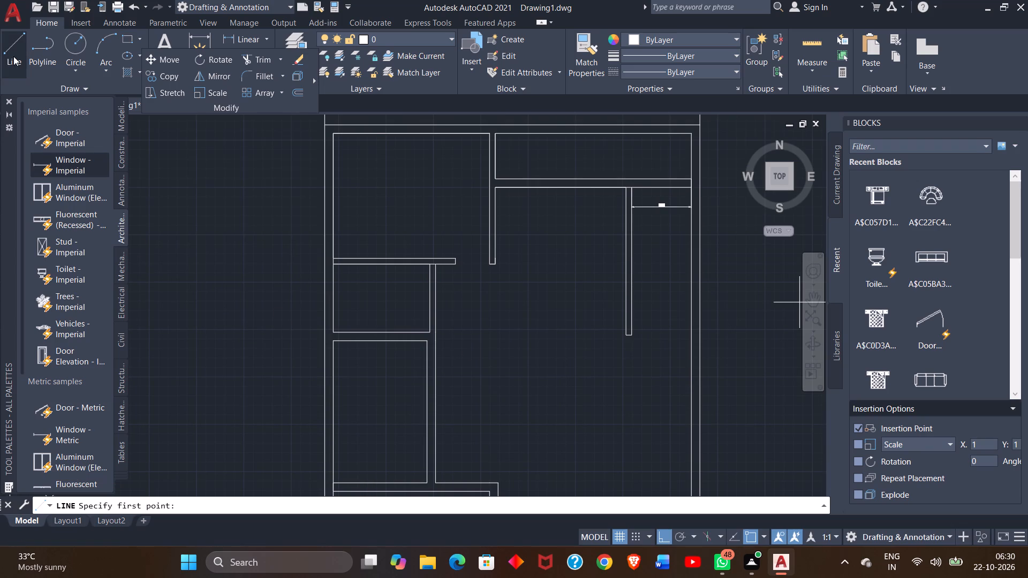
{"action": "left_click", "coordinate": [495, 186]}
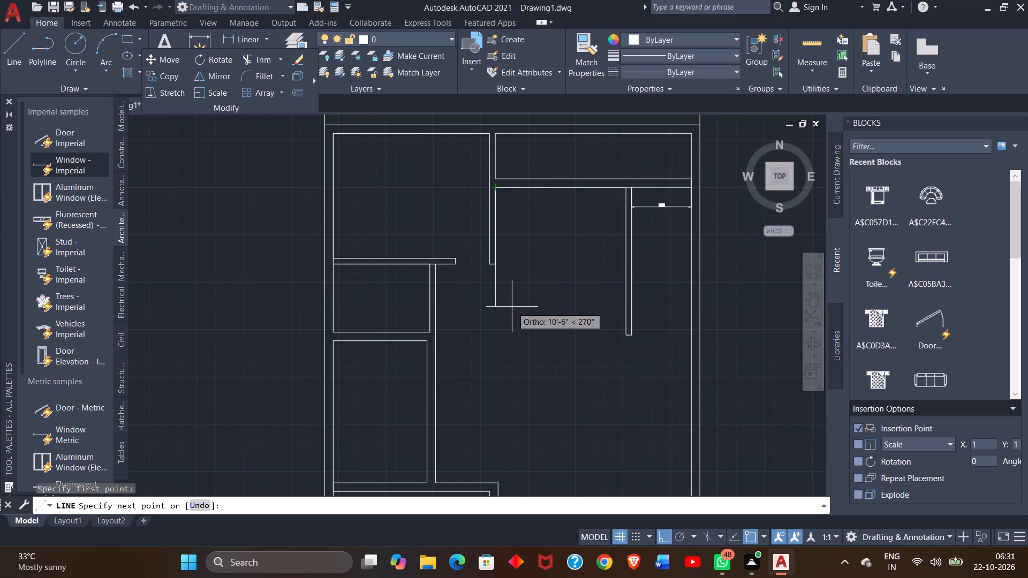
{"action": "type", "text": "13"}
{"action": "key", "text": "apostrophe"}
{"action": "key", "text": "Return"}
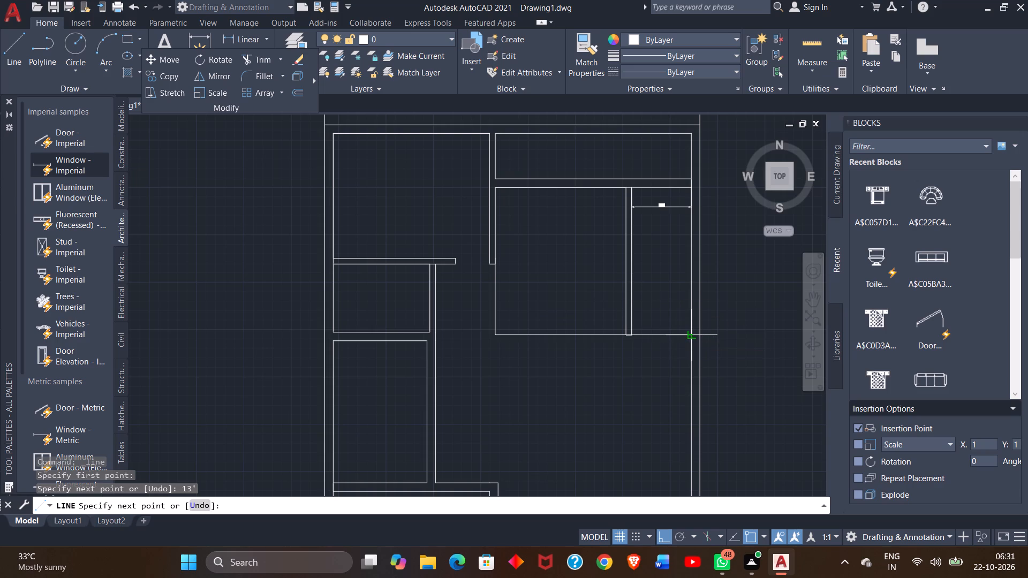
{"action": "left_click", "coordinate": [689, 334]}
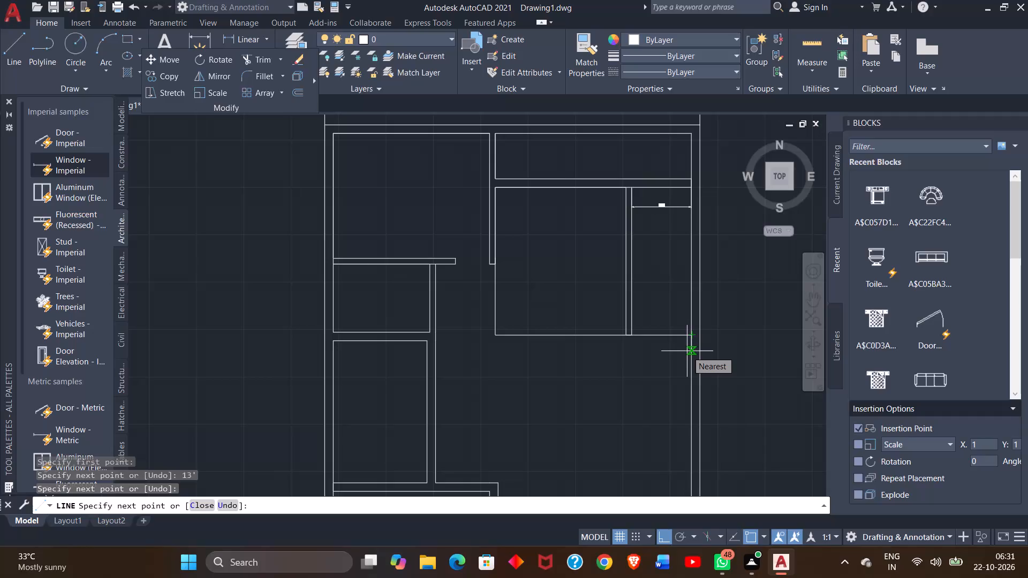
Draw the room's outer wall lines 6" beyond the bottom and left inner lines, ending at the upper vertical wall's lower end.
{"action": "key", "text": "6"}
{"action": "key", "text": "shift+quotedbl"}
{"action": "key", "text": "Return"}
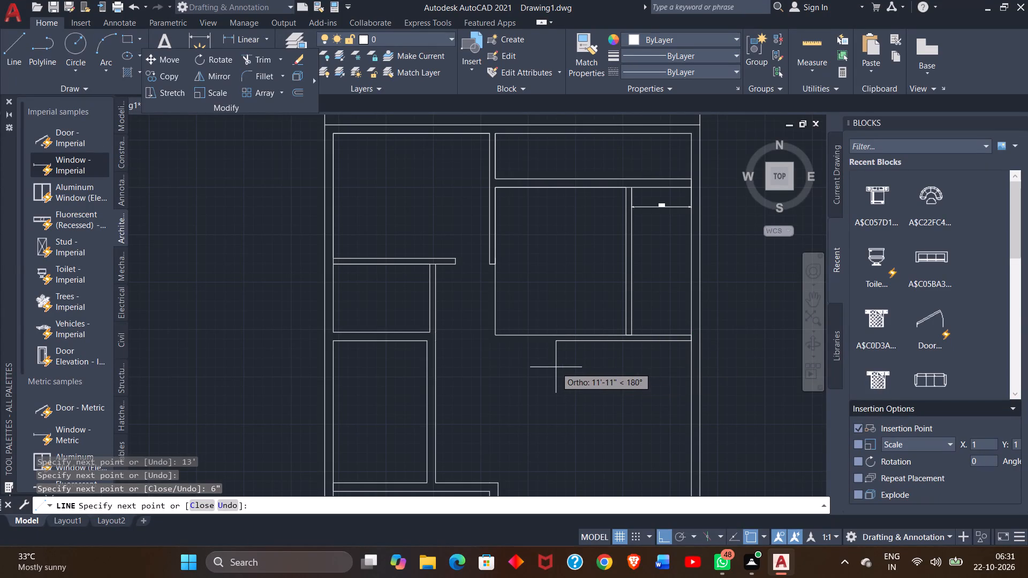
{"action": "left_click", "coordinate": [493, 342]}
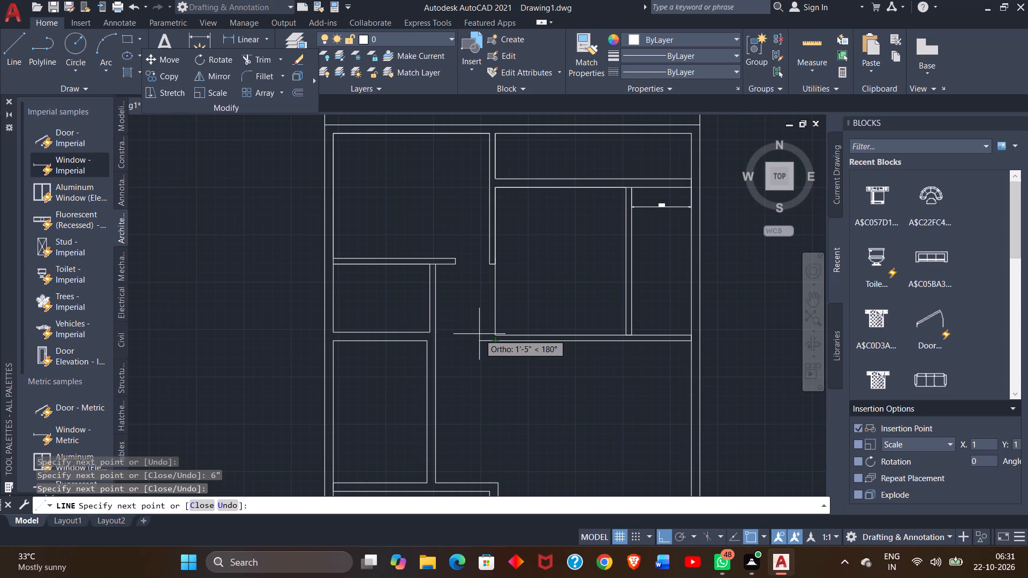
{"action": "key", "text": "6"}
{"action": "key", "text": "shift+quotedbl"}
{"action": "key", "text": "Return"}
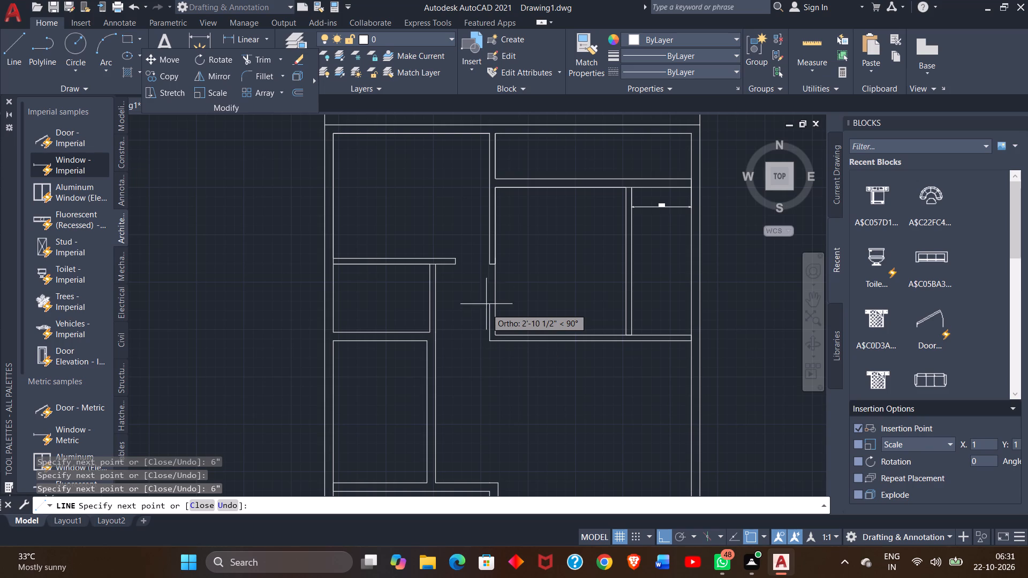
{"action": "left_click", "coordinate": [488, 260]}
{"action": "right_click", "coordinate": [488, 260]}
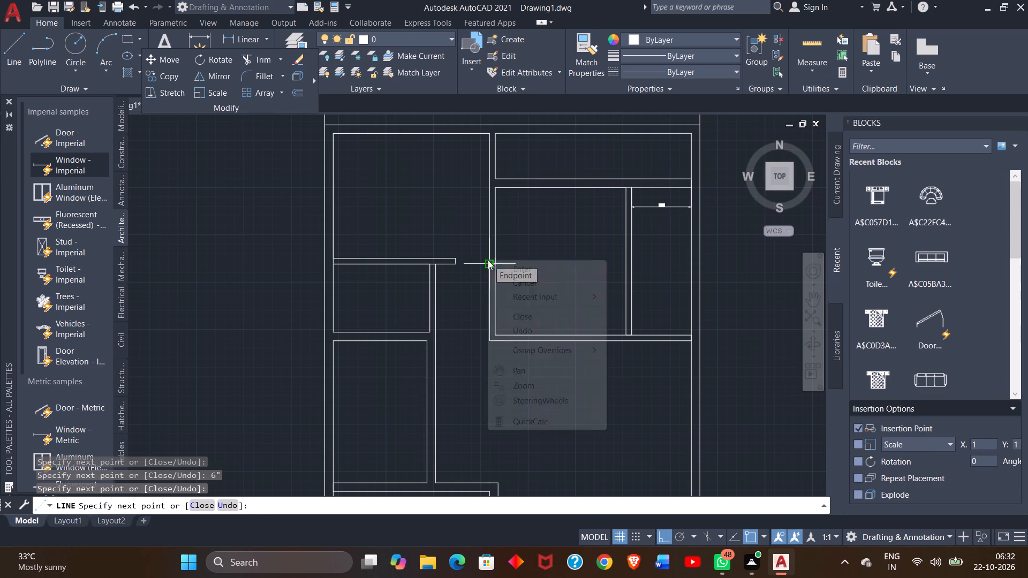
{"action": "left_click", "coordinate": [509, 267]}
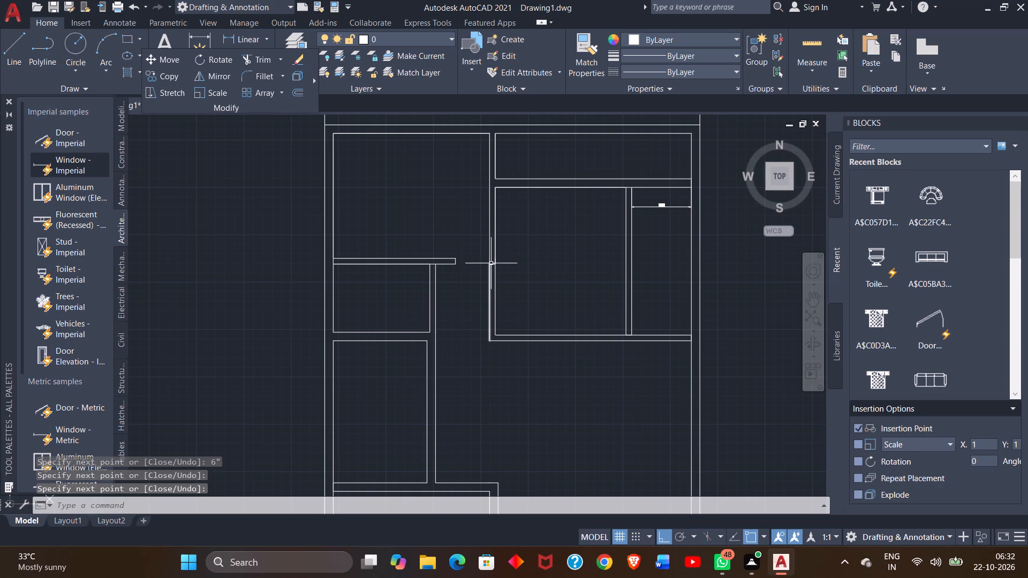
Draw a 6" thick horizontal wall from the lower-left room's top-right outer corner across to the right outer wall's inner face.
{"action": "scroll", "coordinate": [491, 263], "scroll_direction": "up", "scroll_amount": 1, "text": "ctrl"}
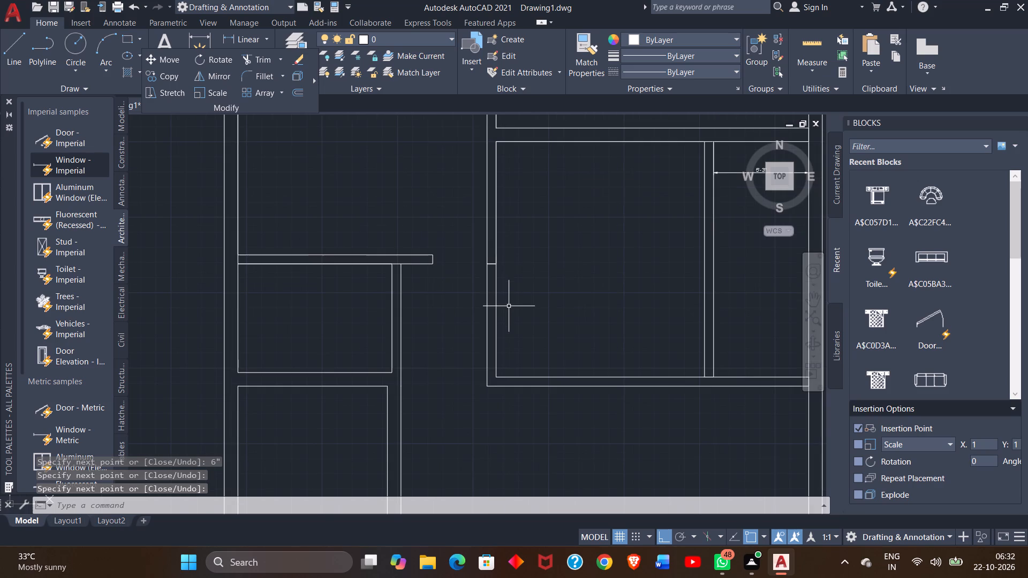
{"action": "scroll", "coordinate": [566, 264], "scroll_direction": "down", "scroll_amount": 2, "text": "ctrl"}
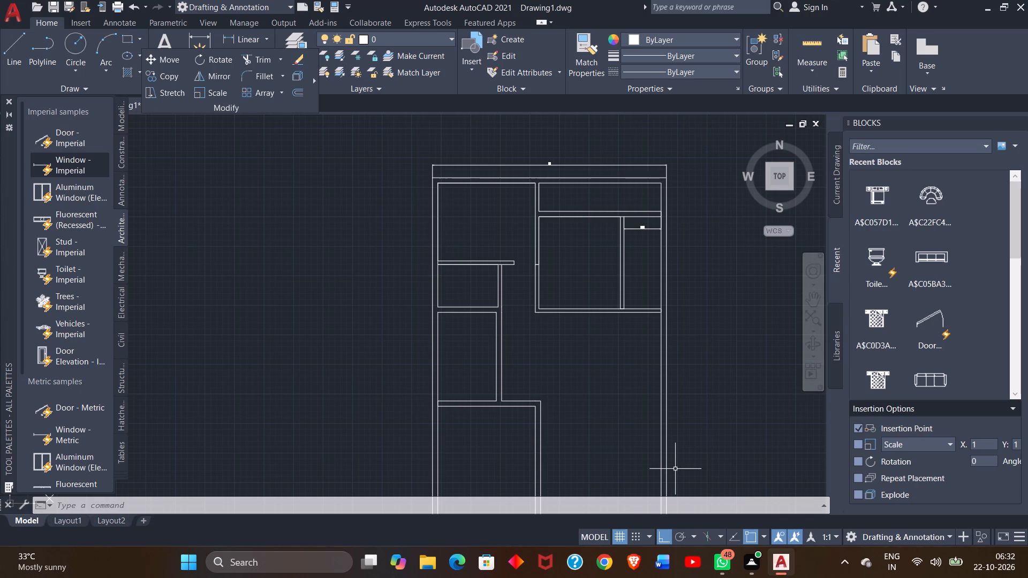
{"action": "left_click", "coordinate": [806, 298]}
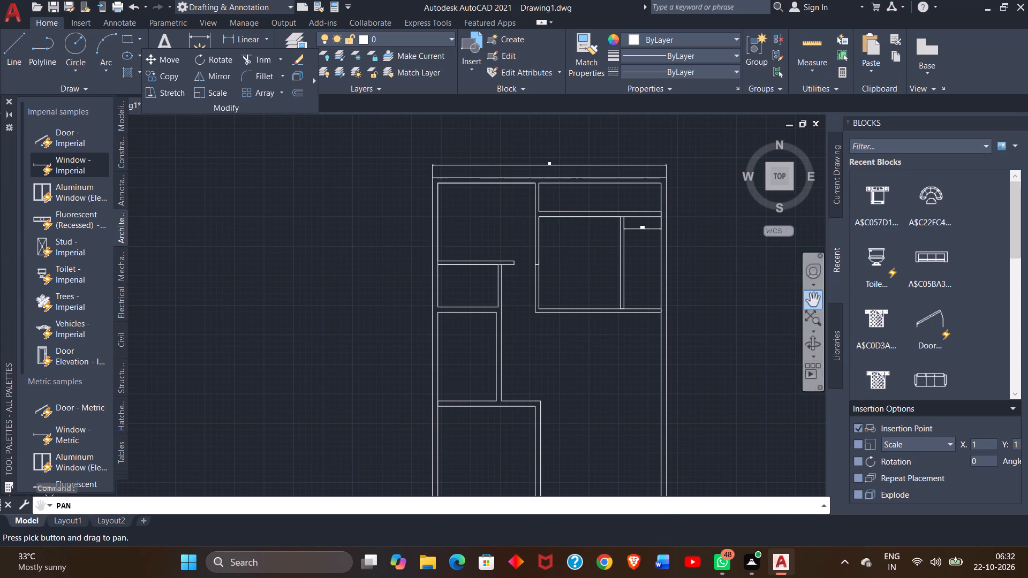
{"action": "left_click_drag", "start_coordinate": [690, 373], "coordinate": [648, 315]}
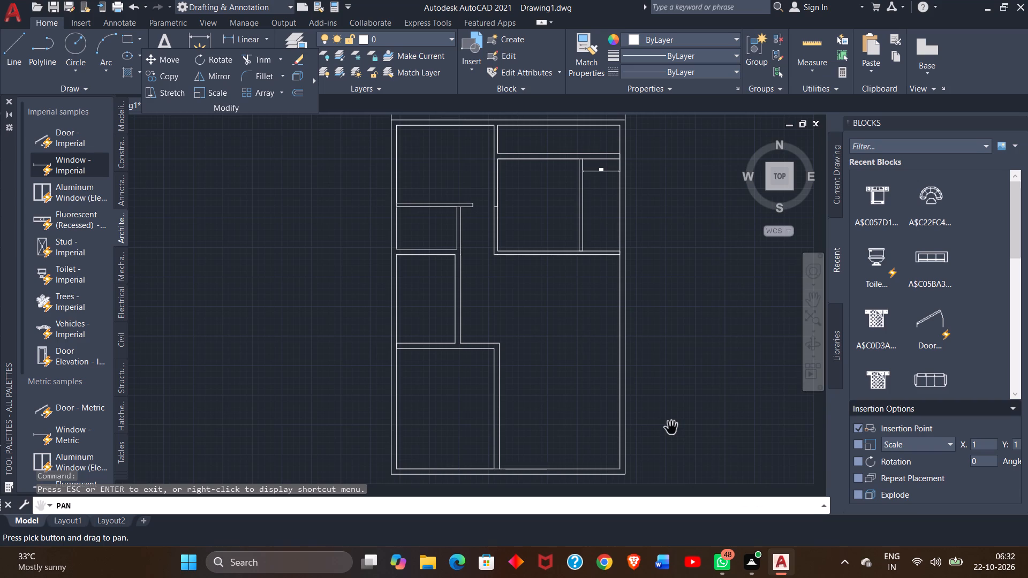
{"action": "left_click", "coordinate": [17, 62]}
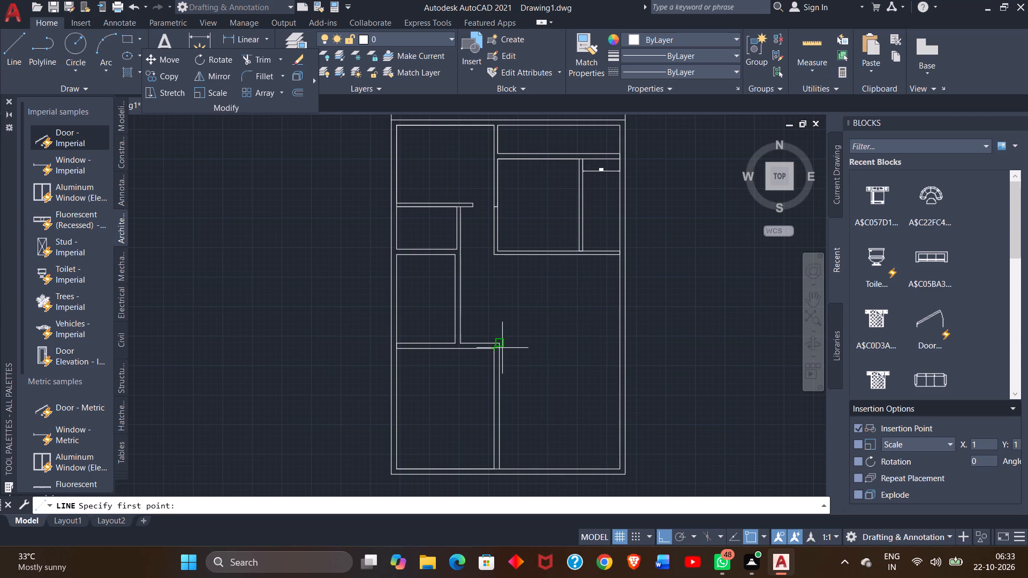
{"action": "left_click", "coordinate": [501, 345]}
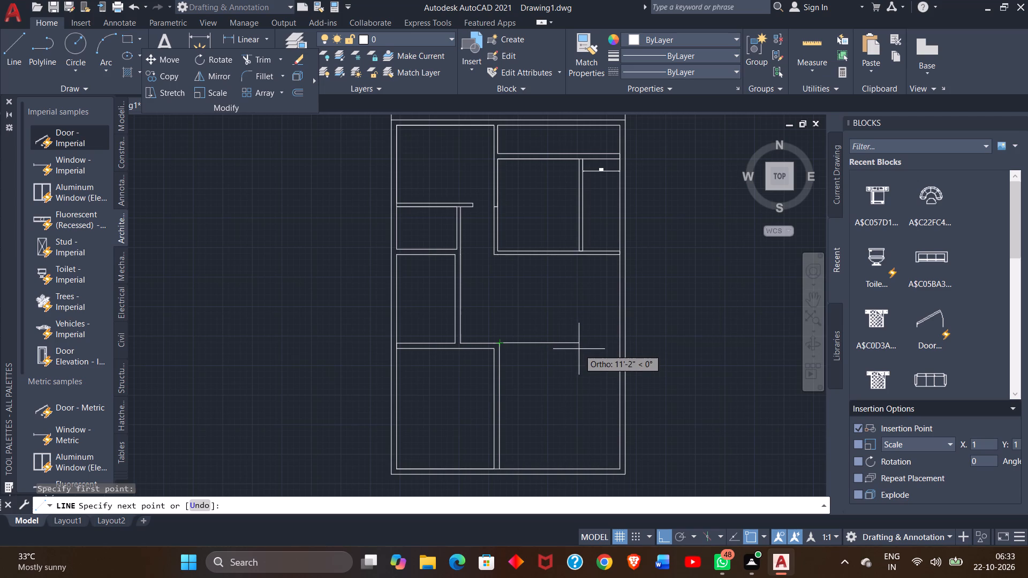
{"action": "left_click", "coordinate": [620, 347]}
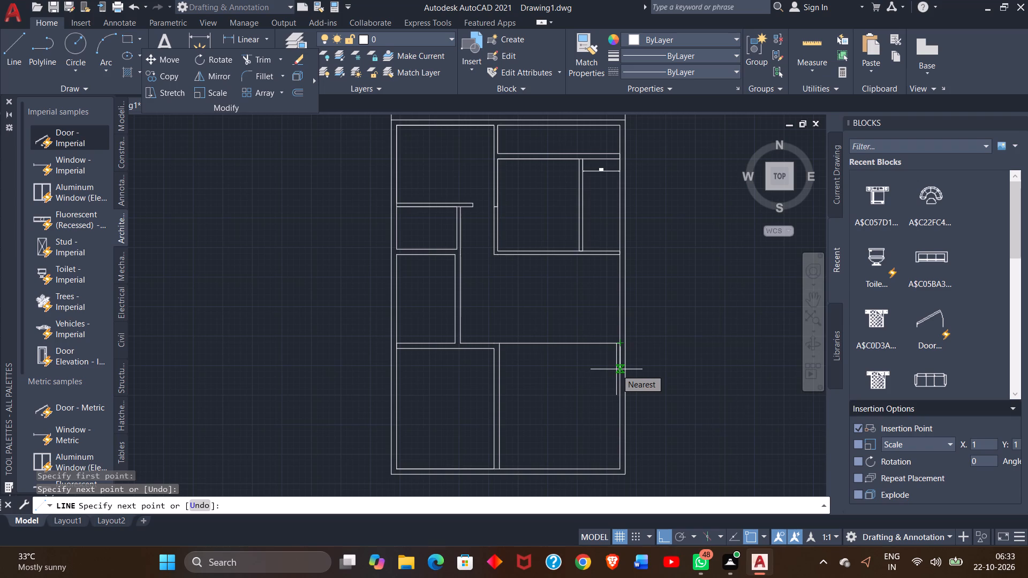
{"action": "scroll", "coordinate": [616, 369], "scroll_direction": "up", "scroll_amount": 3, "text": "ctrl"}
{"action": "scroll", "coordinate": [616, 369], "scroll_direction": "down", "scroll_amount": 1, "text": "ctrl"}
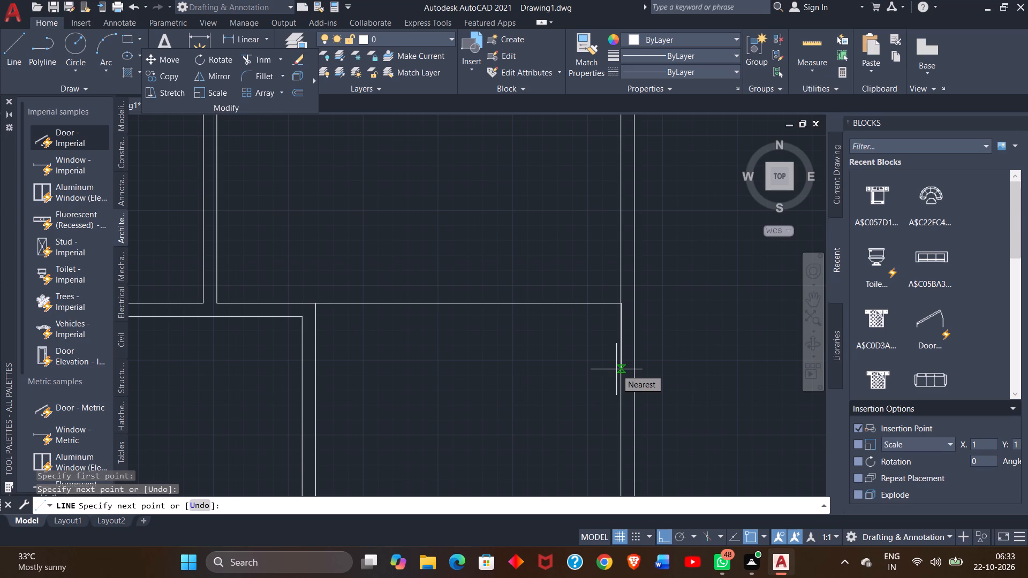
{"action": "key", "text": "6"}
{"action": "key", "text": "shift+quotedbl"}
{"action": "key", "text": "Return"}
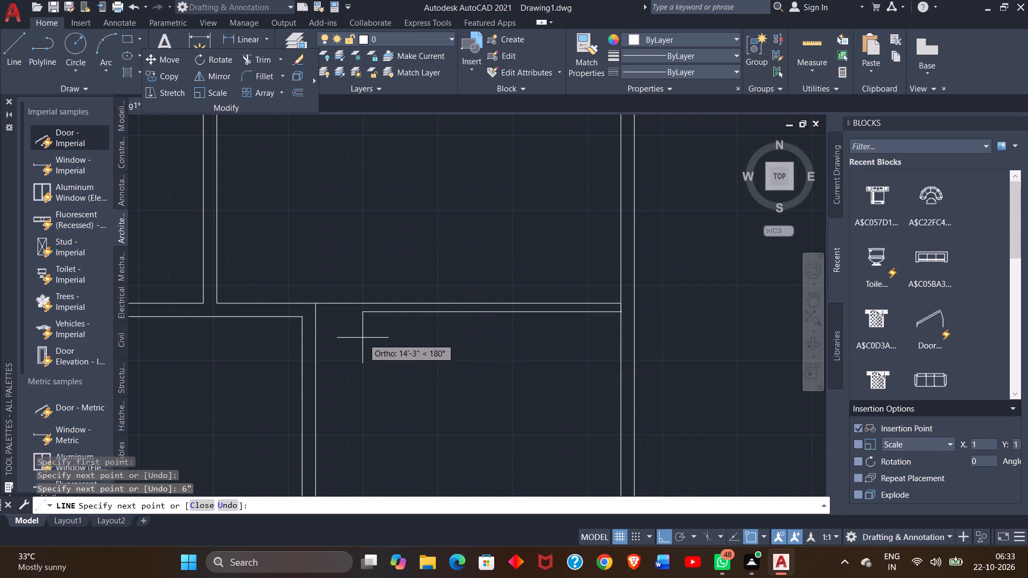
{"action": "left_click", "coordinate": [314, 309]}
{"action": "right_click", "coordinate": [320, 336]}
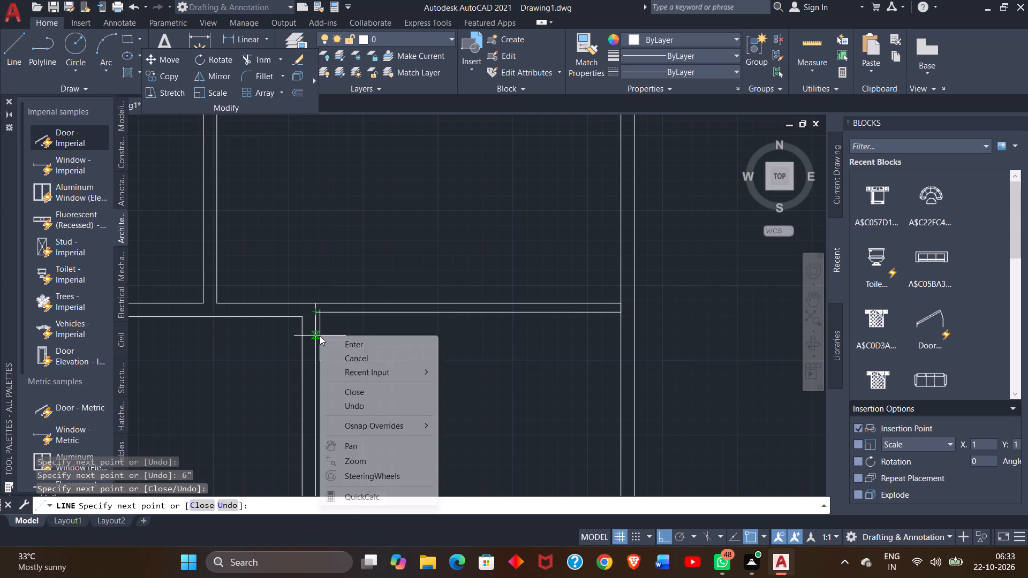
{"action": "left_click", "coordinate": [349, 349]}
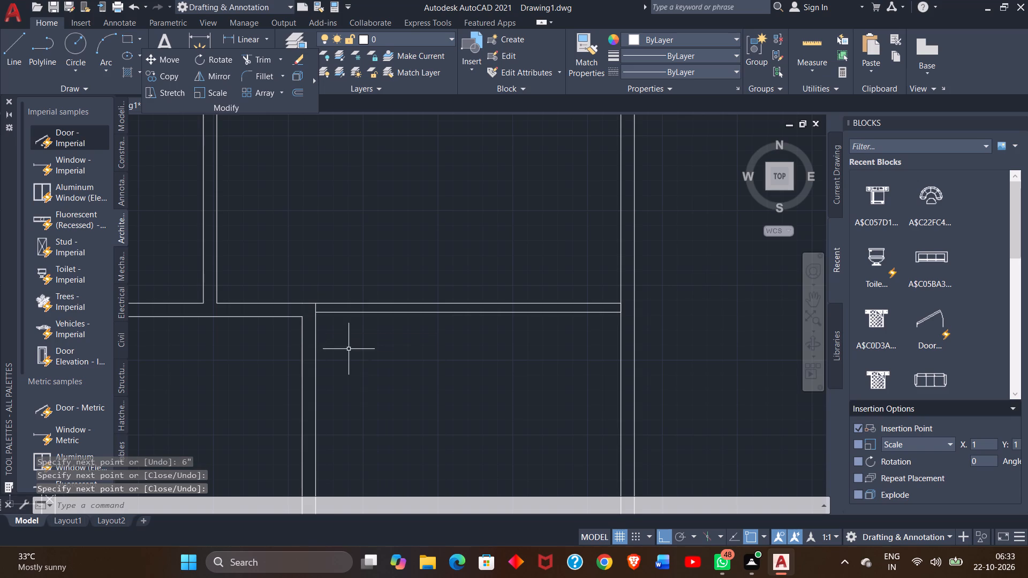
Draw the lower-right room's inner lines: 10' down from the 6" wall's lower-left corner, continuing across to the right outer wall's inner face.
{"action": "scroll", "coordinate": [349, 349], "scroll_direction": "down", "scroll_amount": 2, "text": "ctrl"}
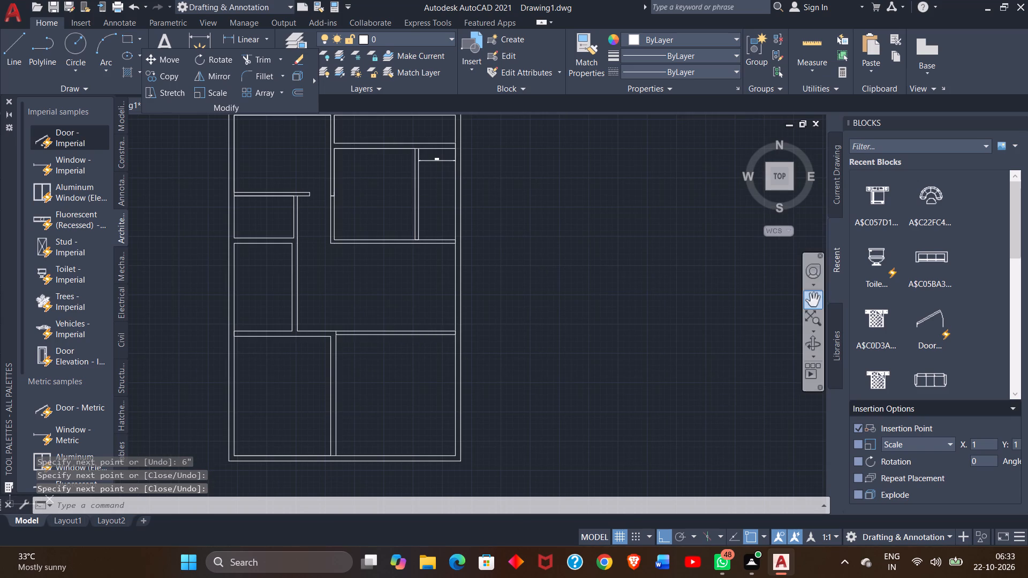
{"action": "left_click", "coordinate": [812, 300]}
{"action": "left_click_drag", "start_coordinate": [597, 336], "coordinate": [661, 275]}
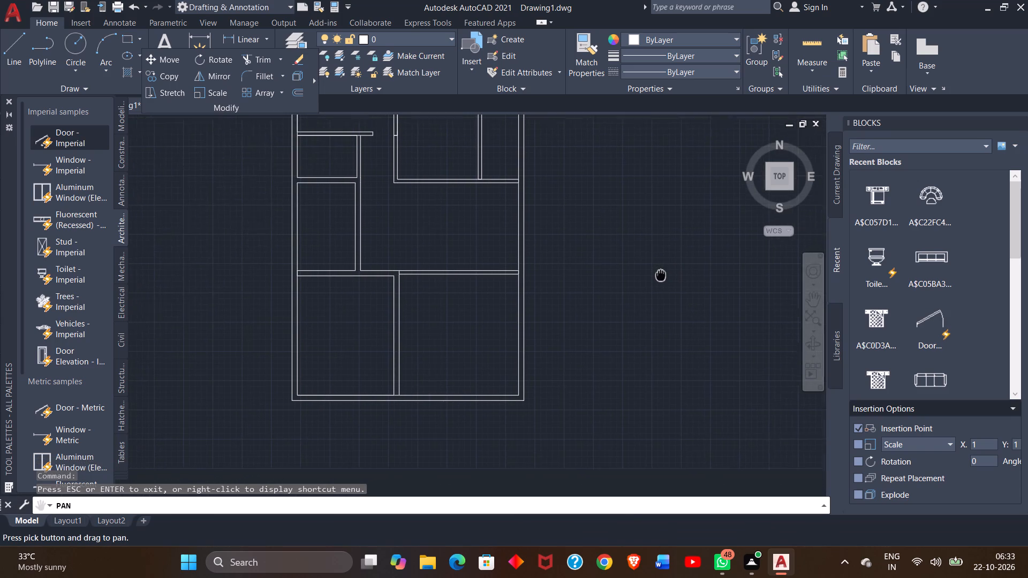
{"action": "left_click_drag", "start_coordinate": [661, 275], "coordinate": [669, 270]}
{"action": "scroll", "coordinate": [449, 295], "scroll_direction": "up", "scroll_amount": 1, "text": "ctrl"}
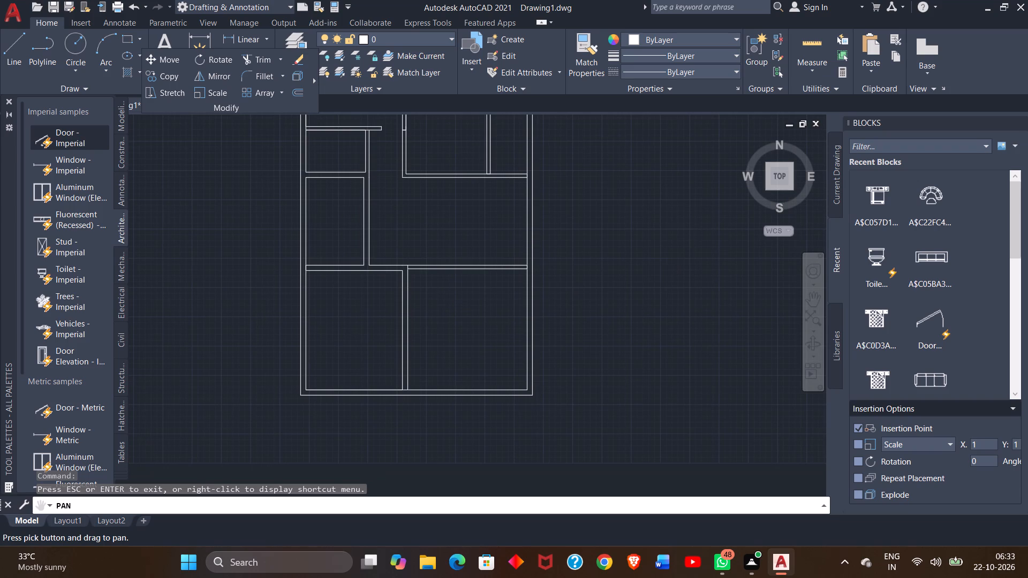
{"action": "left_click", "coordinate": [5, 63]}
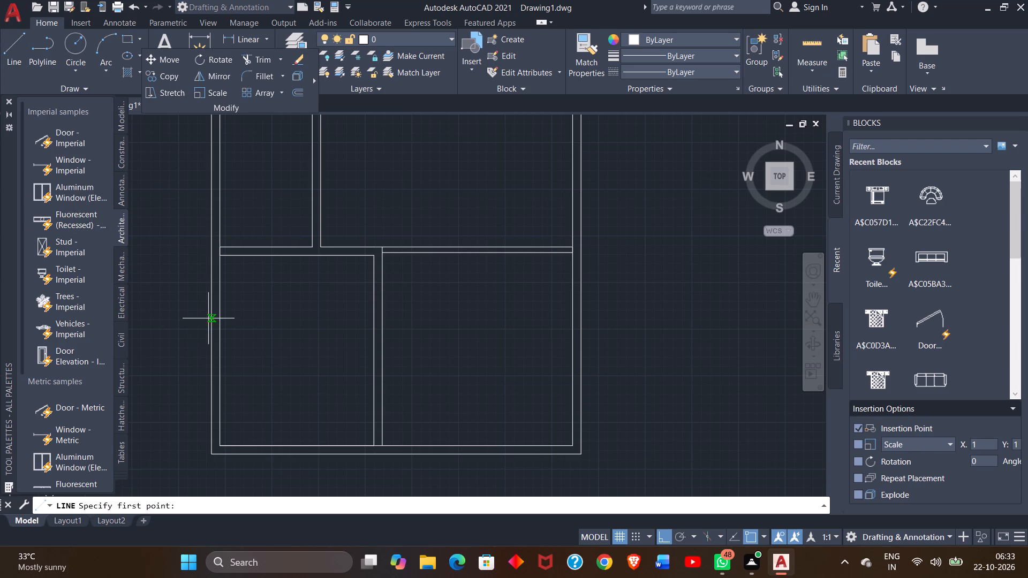
{"action": "left_click", "coordinate": [383, 252]}
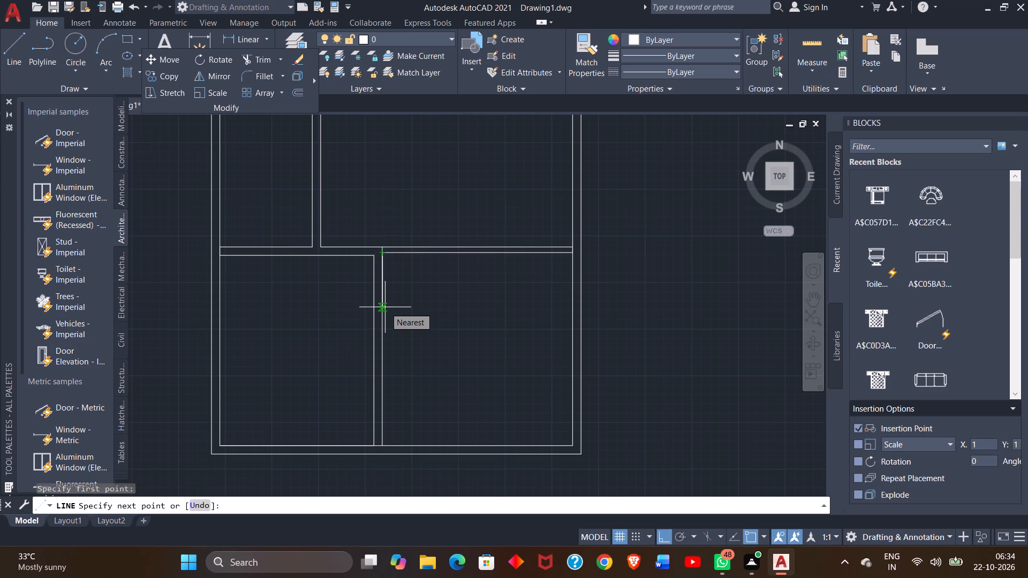
{"action": "type", "text": "10'"}
{"action": "key", "text": "Return"}
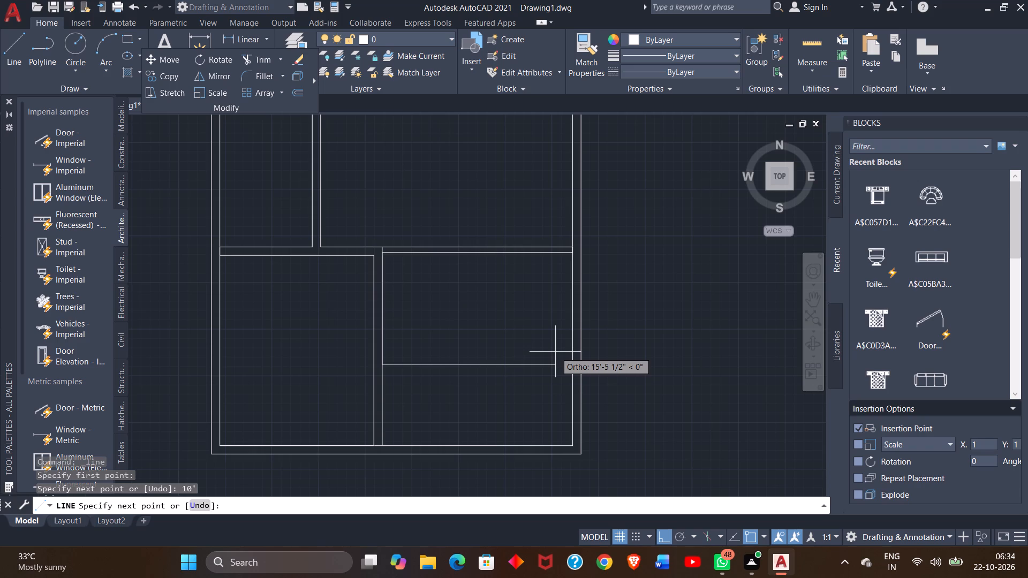
{"action": "left_click", "coordinate": [573, 363]}
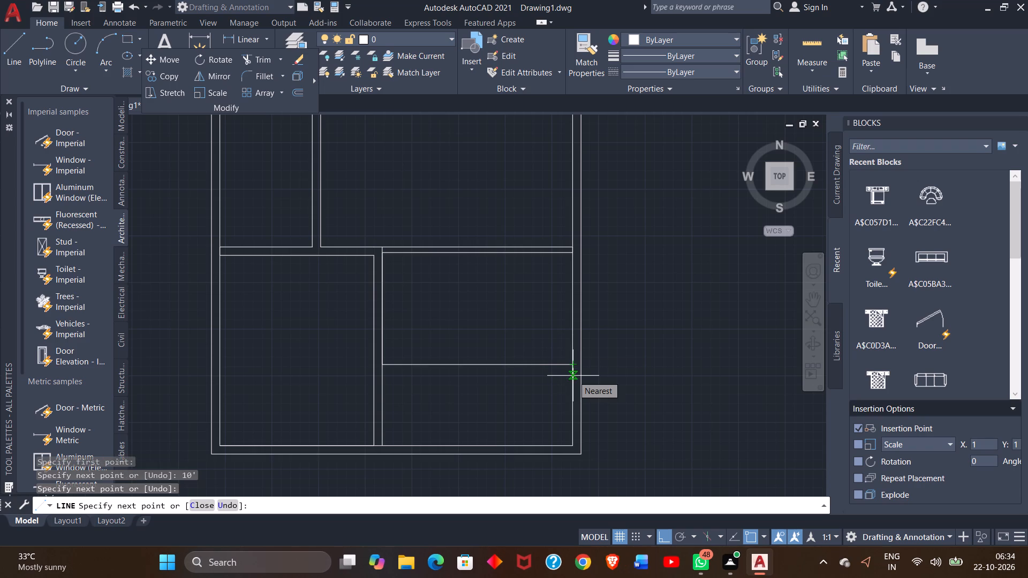
Draw the room's bottom wall outer line 9" below the inner line, continuing back to the 9" vertical wall's far face.
{"action": "key", "text": "9"}
{"action": "key", "text": "shift+quotedbl"}
{"action": "key", "text": "Return"}
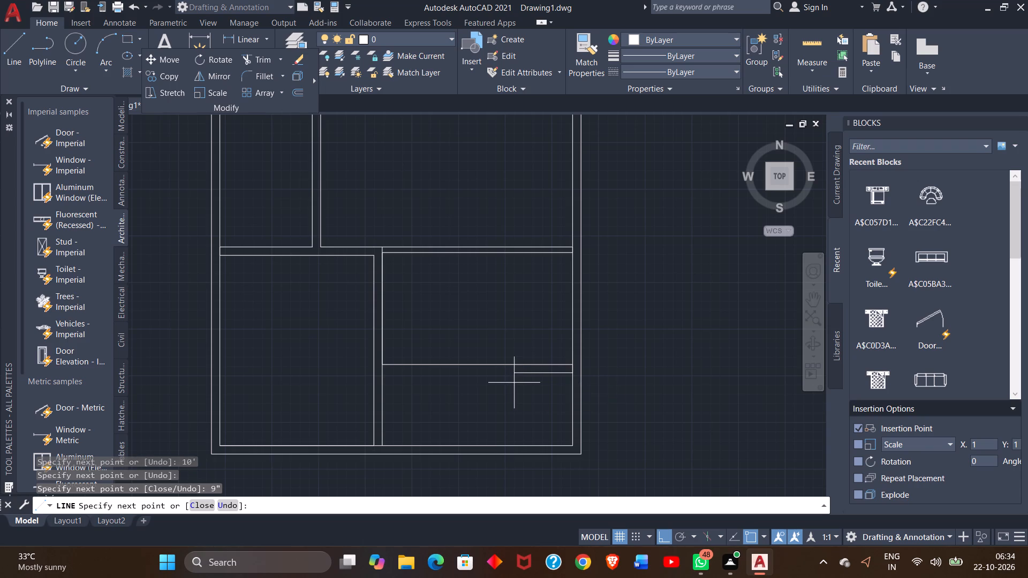
{"action": "left_click", "coordinate": [382, 374]}
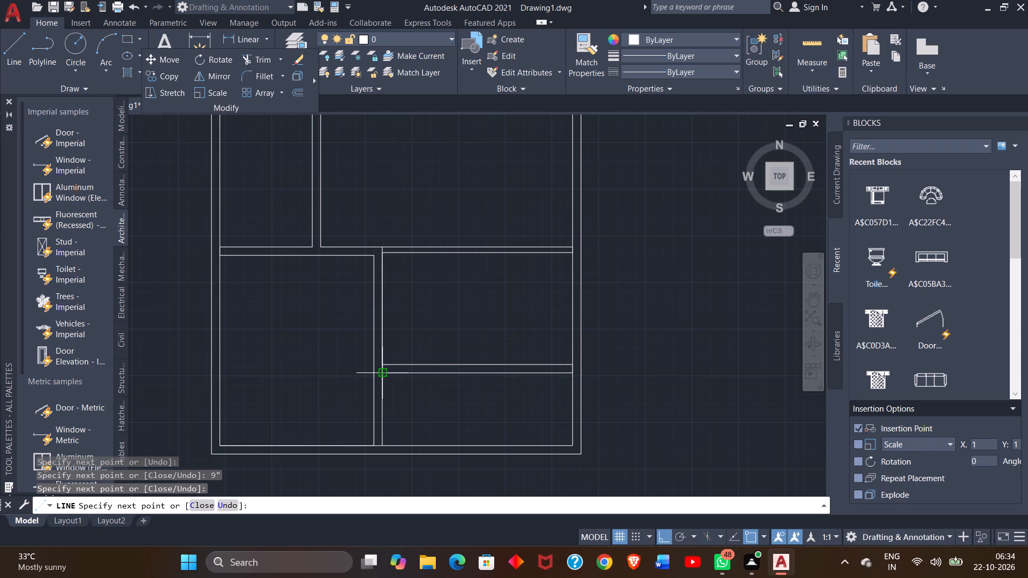
{"action": "left_click", "coordinate": [375, 374]}
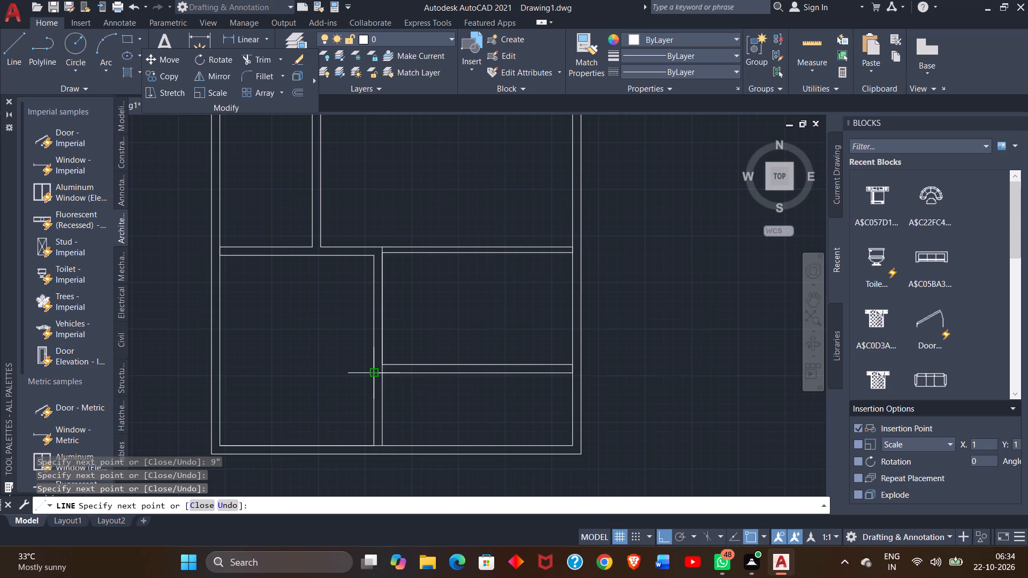
{"action": "right_click", "coordinate": [365, 375]}
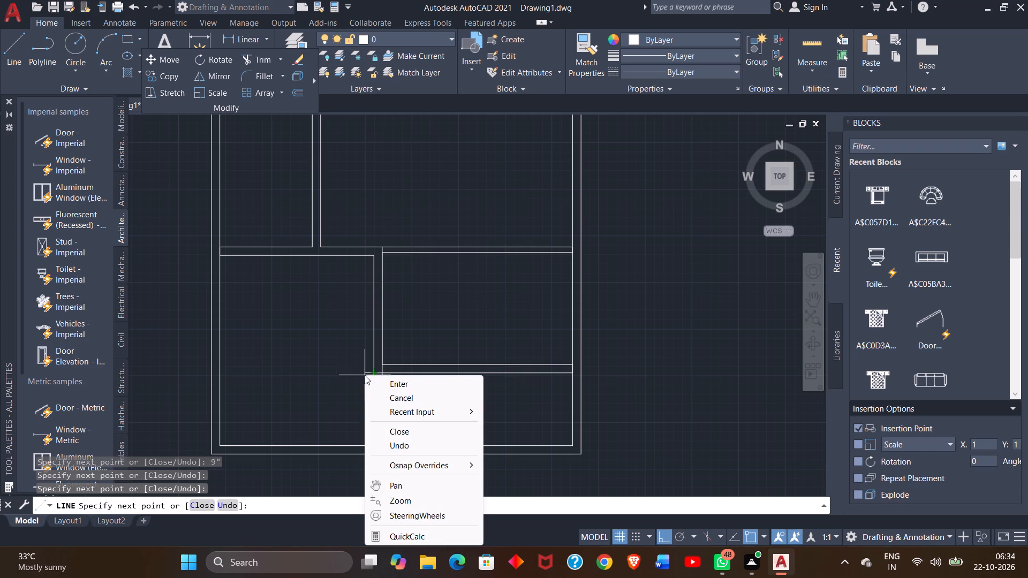
{"action": "left_click", "coordinate": [384, 378]}
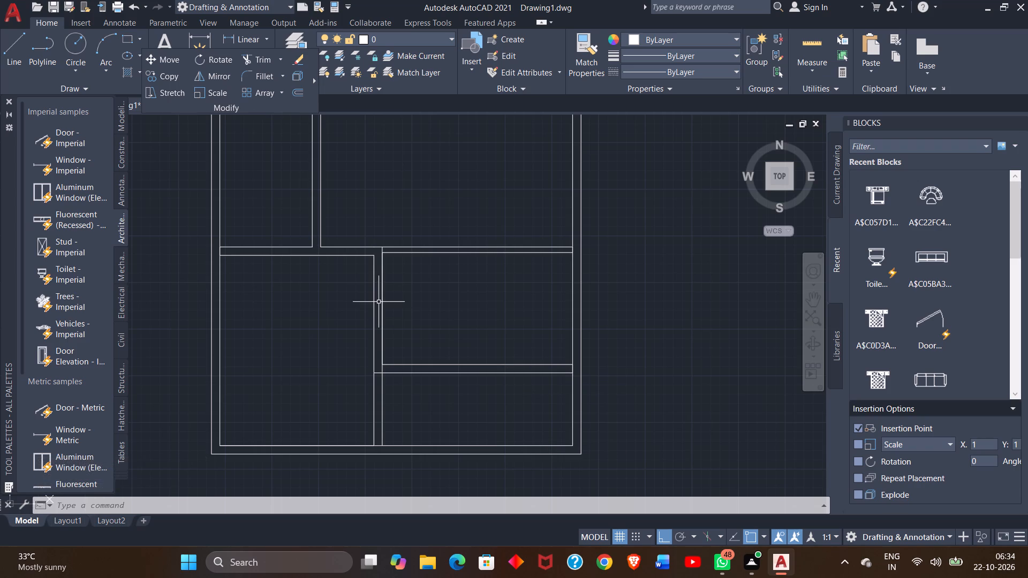
Extend the 9" bottom wall's lower line with a short line to the right outer wall's outer face.
{"action": "left_click", "coordinate": [5, 58]}
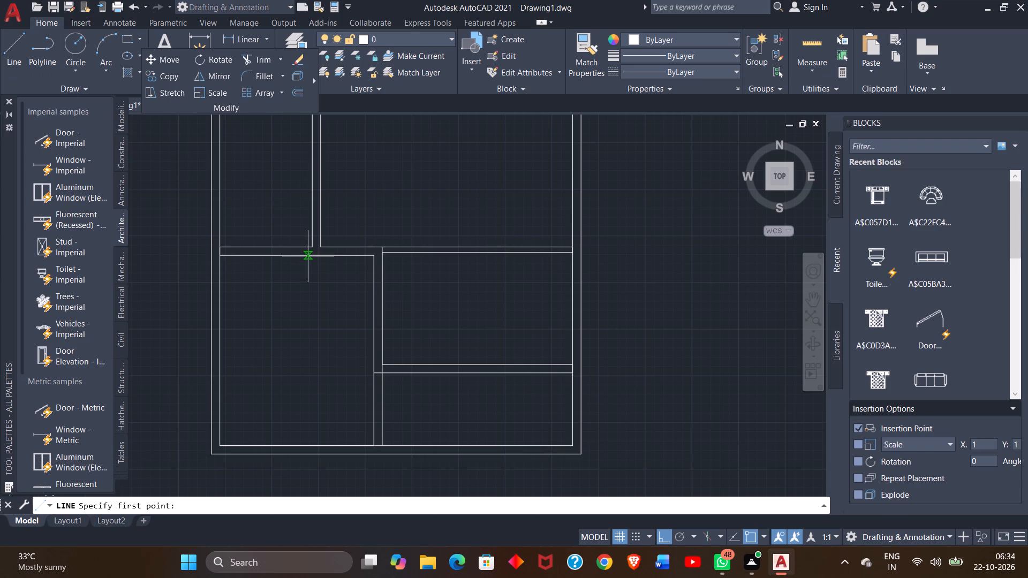
{"action": "left_click", "coordinate": [574, 372]}
{"action": "left_click", "coordinate": [580, 374]}
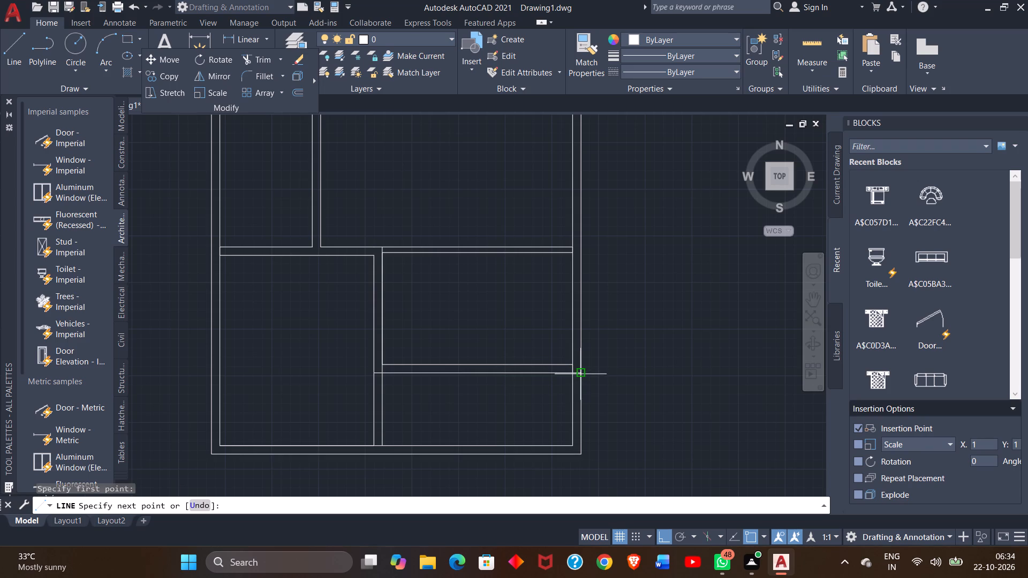
{"action": "right_click", "coordinate": [611, 369]}
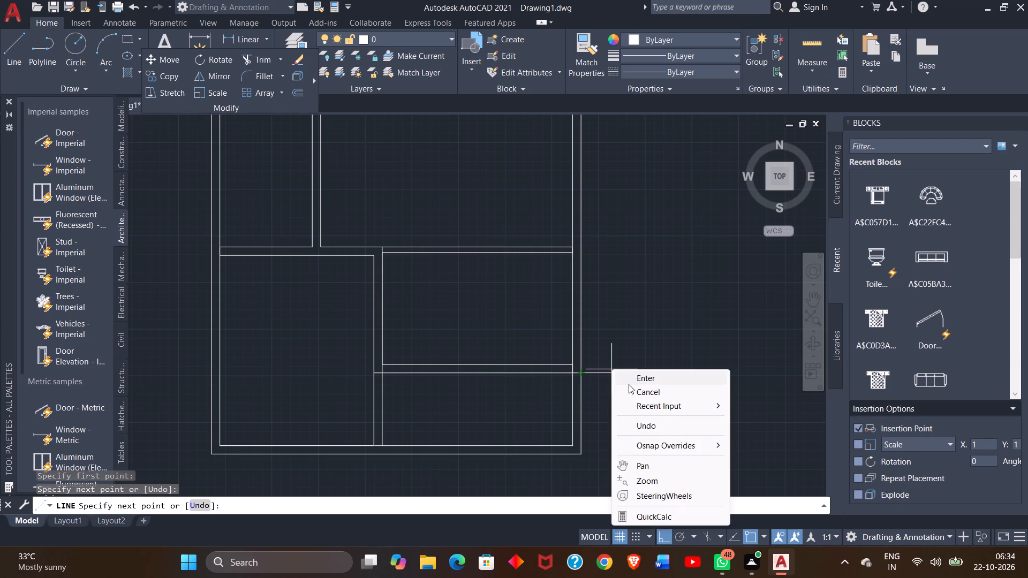
{"action": "left_click", "coordinate": [634, 379]}
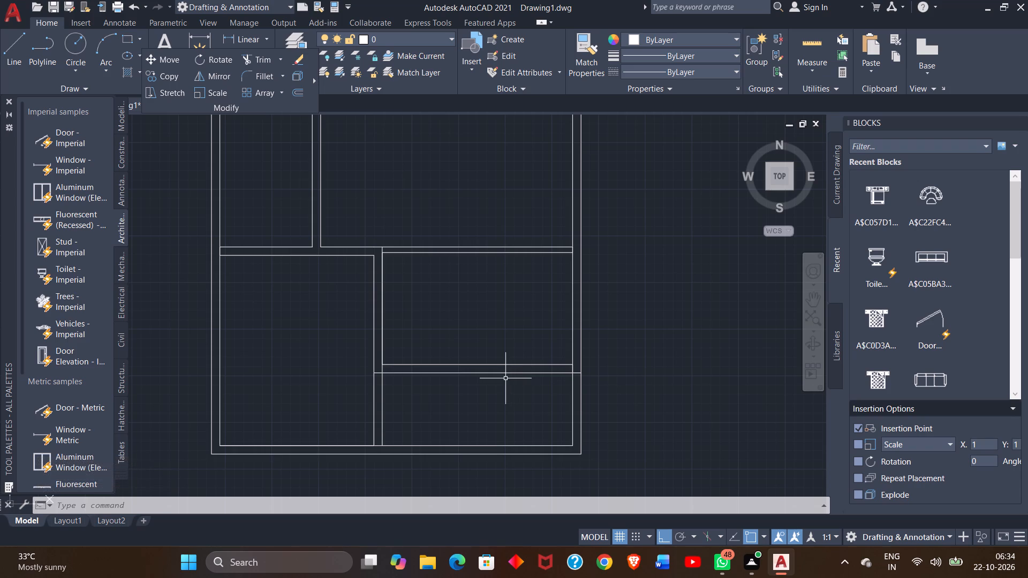
Trim the inner vertical wall's right face and the right outer wall's inner face between the 9" bottom wall's two lines.
{"action": "scroll", "coordinate": [396, 358], "scroll_direction": "up", "scroll_amount": 2, "text": "ctrl"}
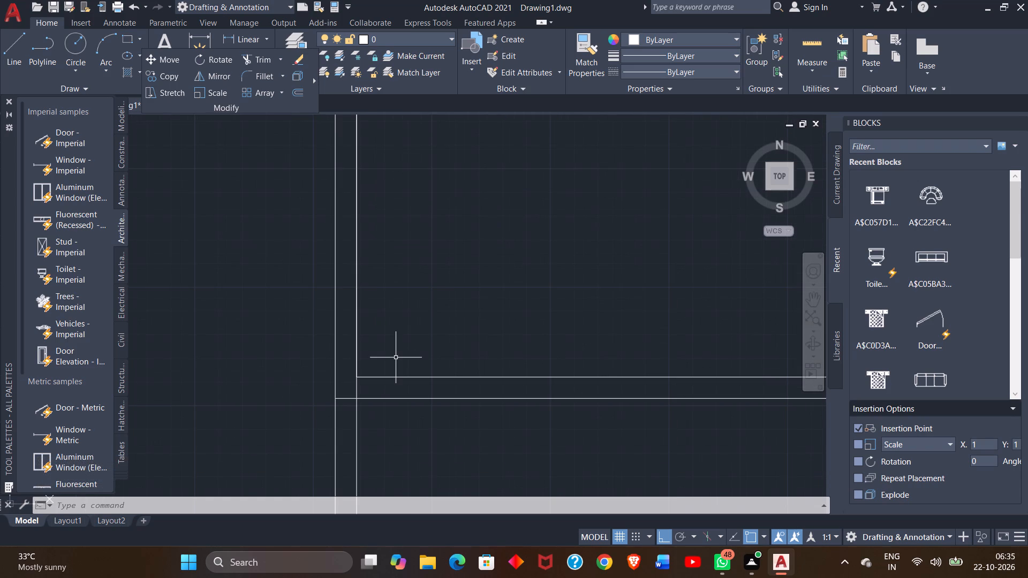
{"action": "left_click", "coordinate": [271, 61]}
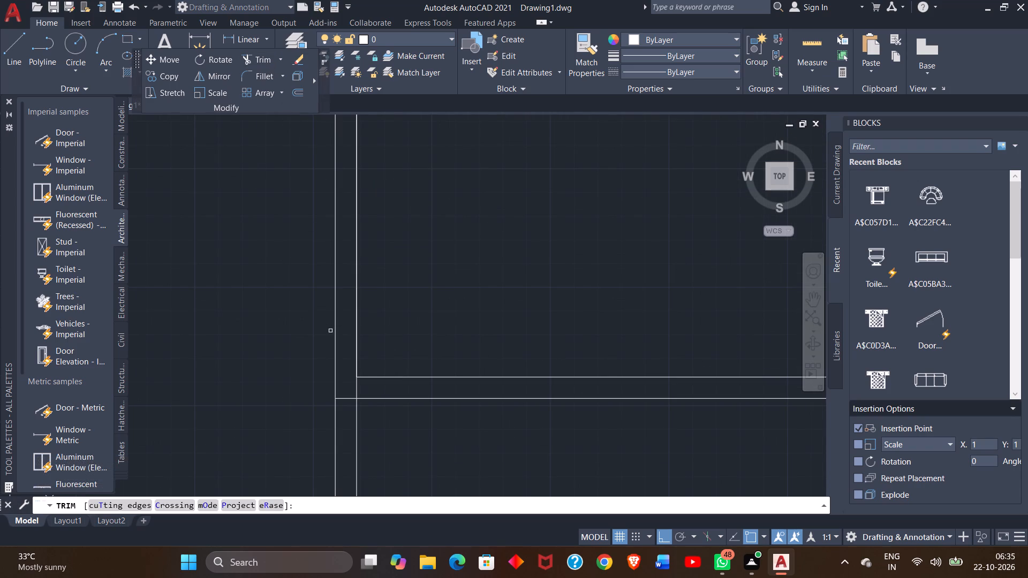
{"action": "left_click", "coordinate": [357, 390]}
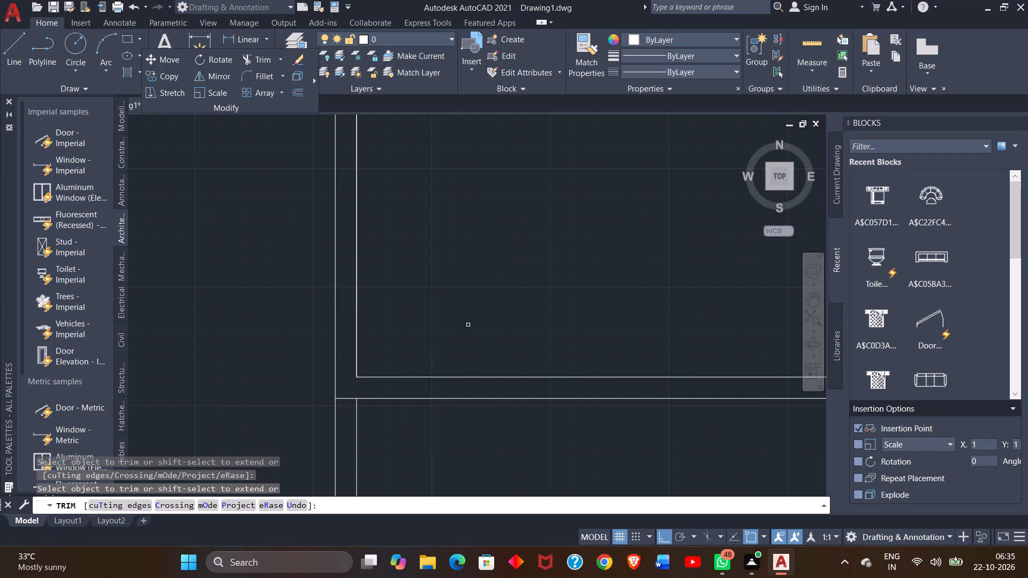
{"action": "scroll", "coordinate": [470, 320], "scroll_direction": "down", "scroll_amount": 2, "text": "ctrl"}
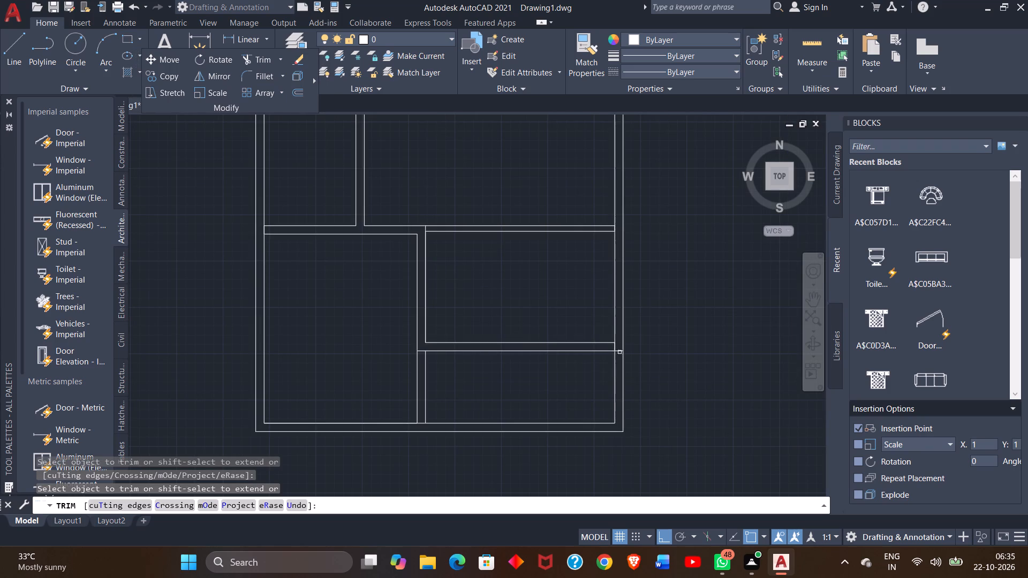
{"action": "scroll", "coordinate": [620, 345], "scroll_direction": "up", "scroll_amount": 4, "text": "ctrl"}
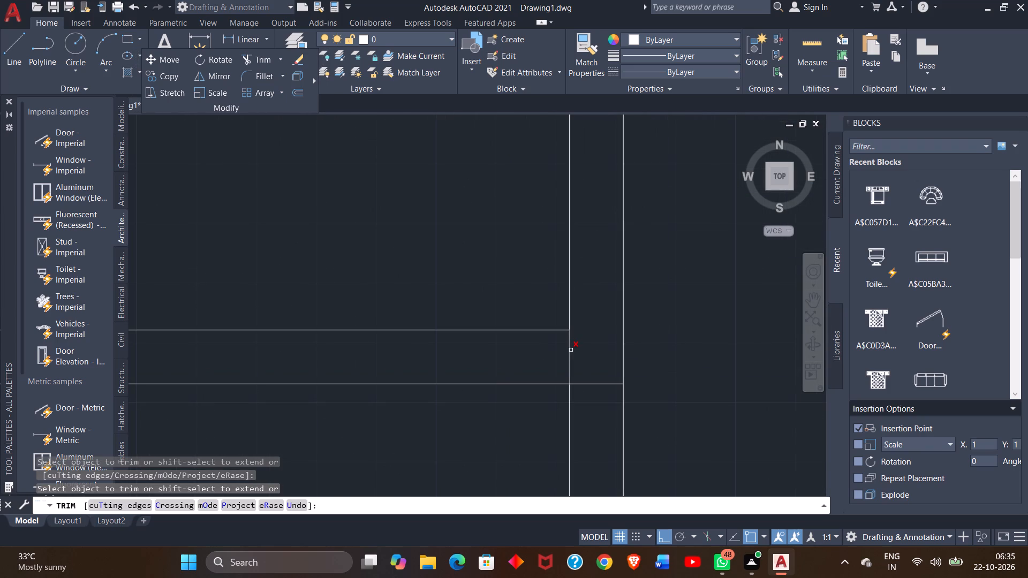
{"action": "left_click", "coordinate": [571, 350]}
{"action": "left_click_drag", "start_coordinate": [586, 350], "coordinate": [565, 350]}
{"action": "left_click", "coordinate": [565, 350]}
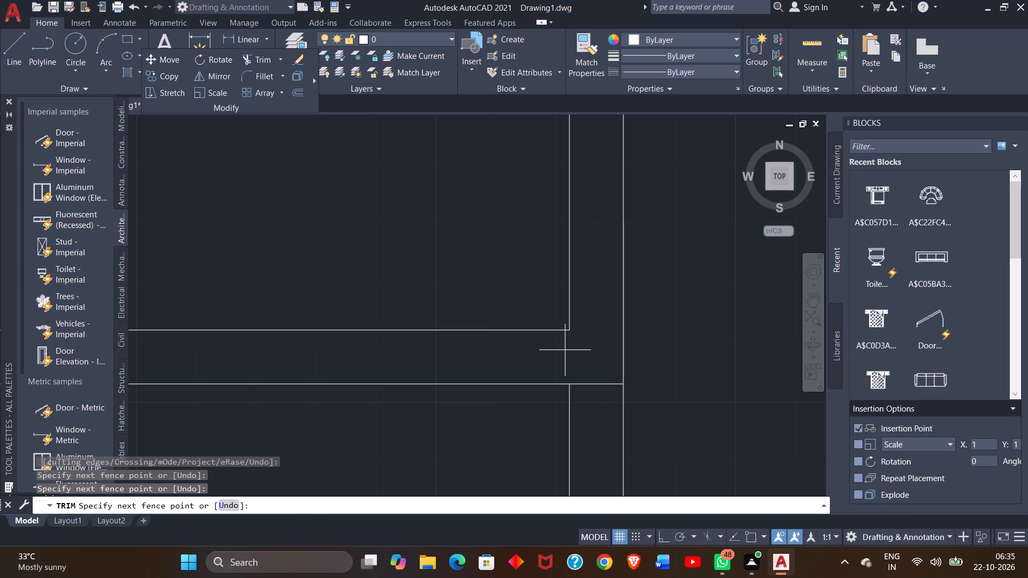
{"action": "scroll", "coordinate": [565, 350], "scroll_direction": "down", "scroll_amount": 3, "text": "ctrl"}
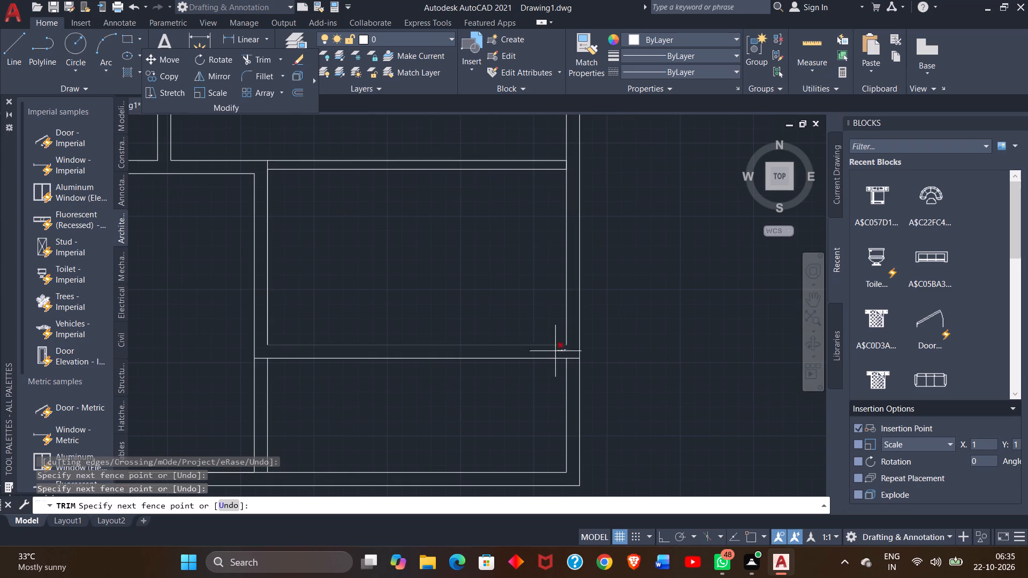
{"action": "left_click", "coordinate": [562, 355]}
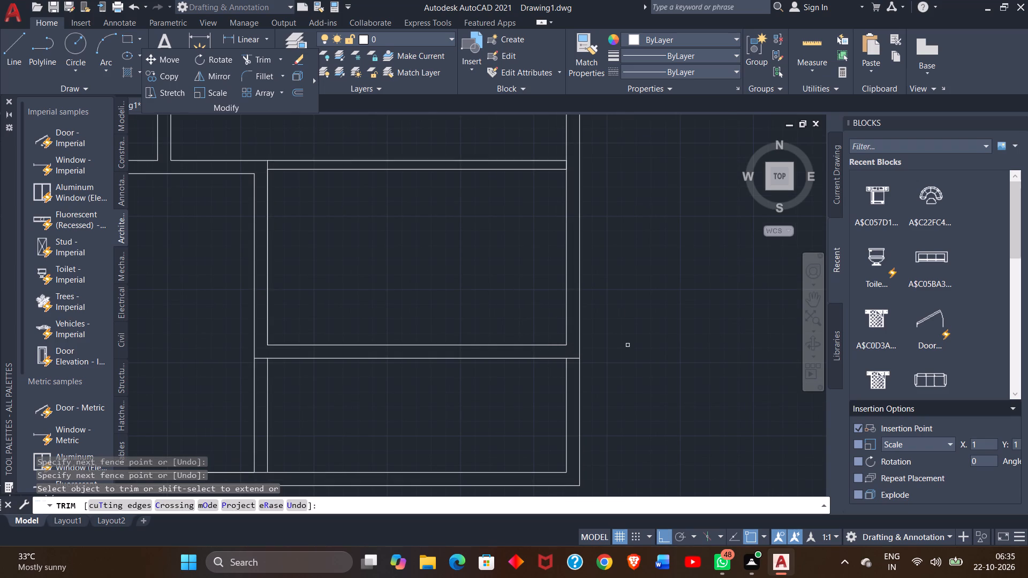
{"action": "scroll", "coordinate": [628, 345], "scroll_direction": "down", "scroll_amount": 1, "text": "ctrl"}
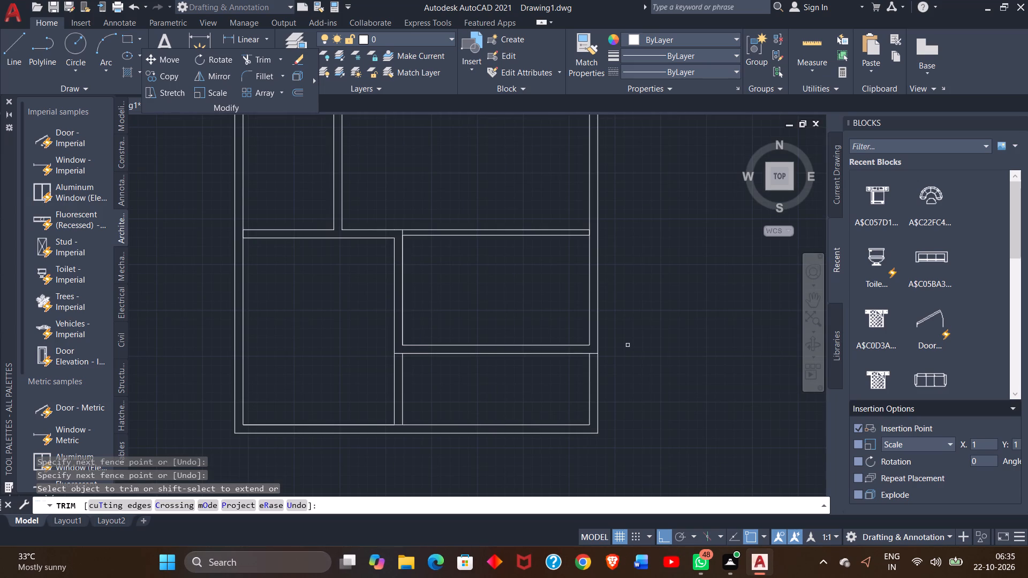
{"action": "right_click", "coordinate": [628, 345]}
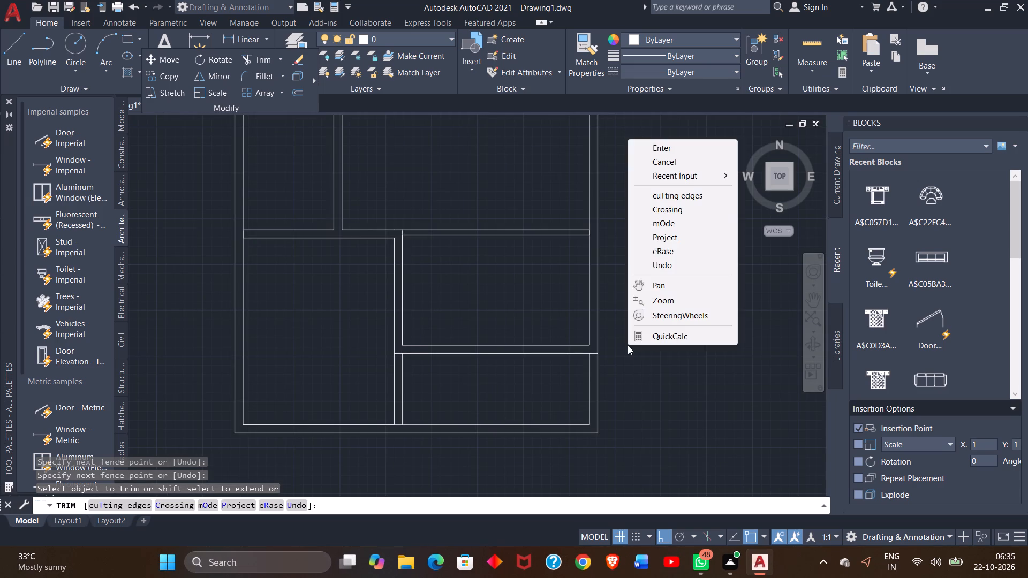
{"action": "left_click", "coordinate": [666, 145]}
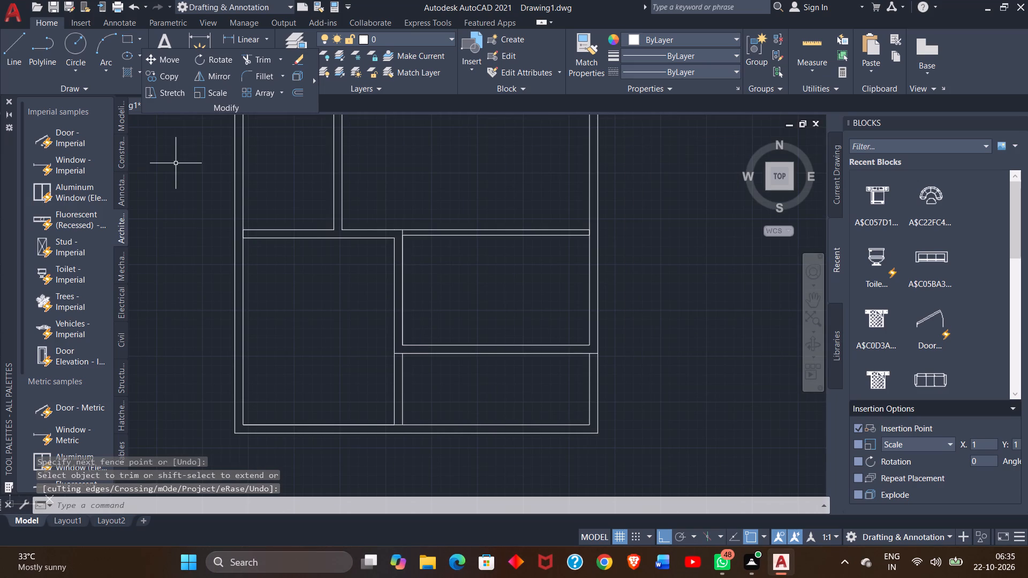
Outline a window in the lower-right room's 9" bottom wall: 2' from the inner left corner, across the wall, 3' plus 1' along, back across.
{"action": "left_click", "coordinate": [18, 51]}
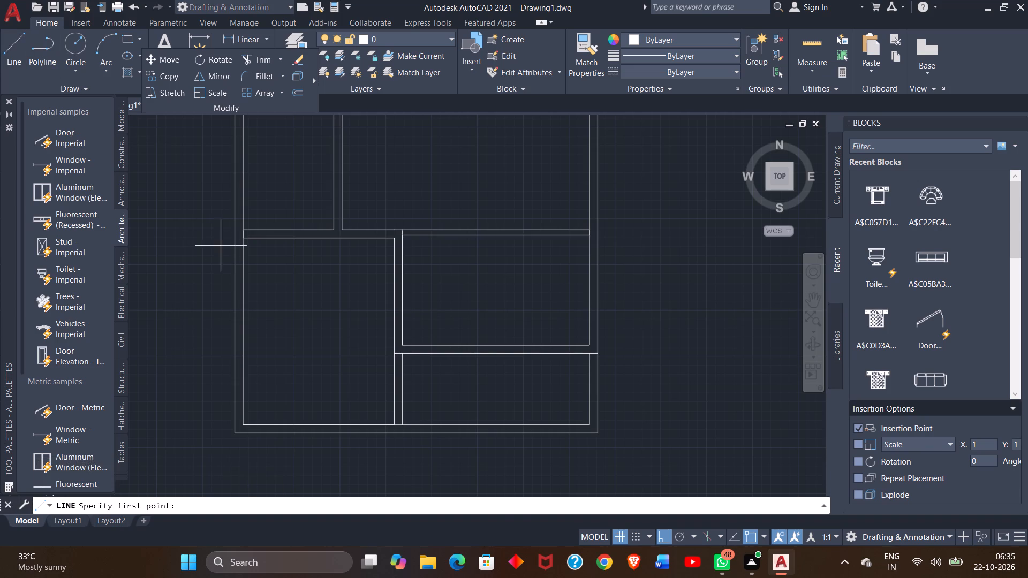
{"action": "left_click", "coordinate": [403, 341]}
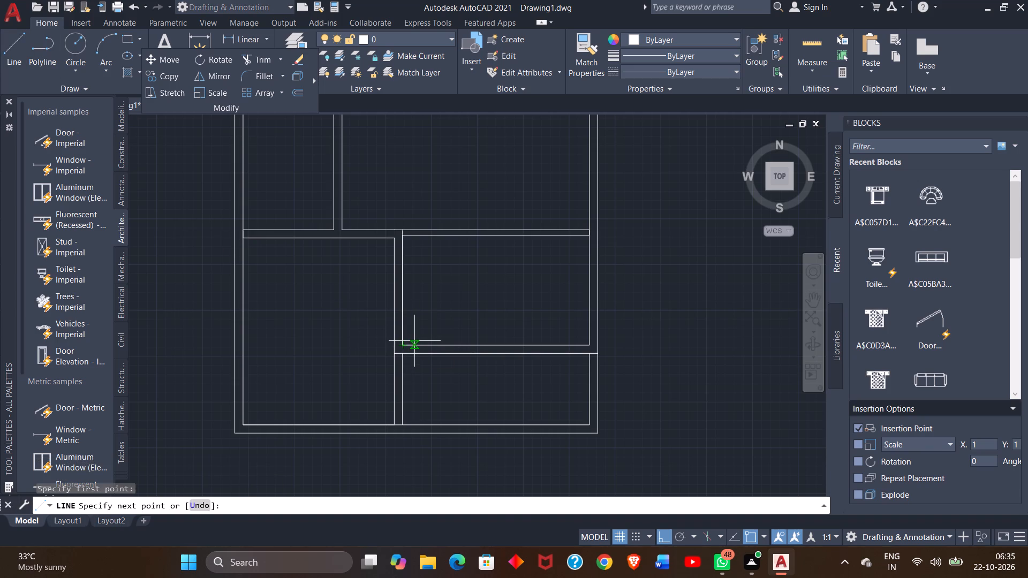
{"action": "type", "text": "2'"}
{"action": "key", "text": "Return"}
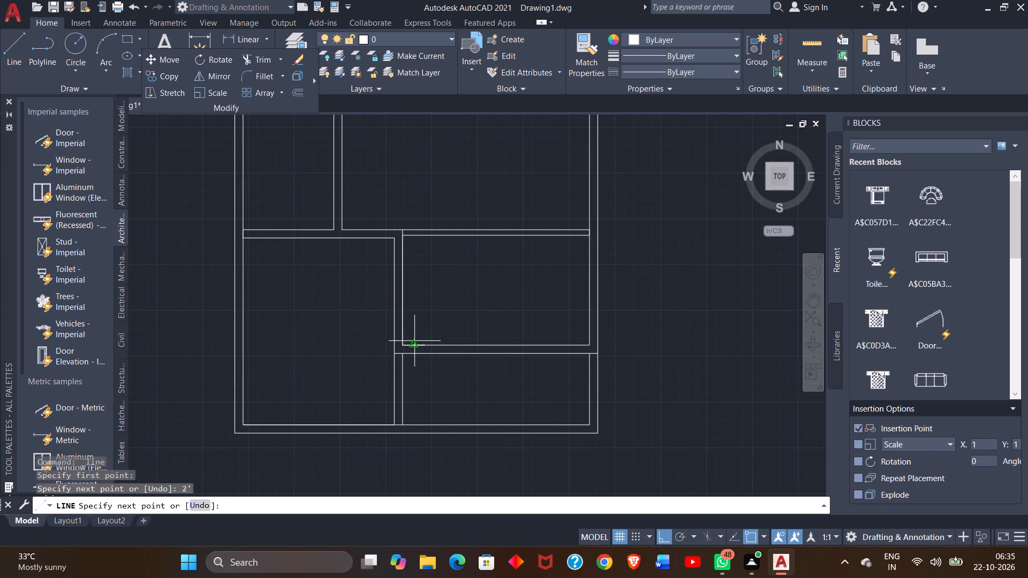
{"action": "left_click", "coordinate": [425, 352]}
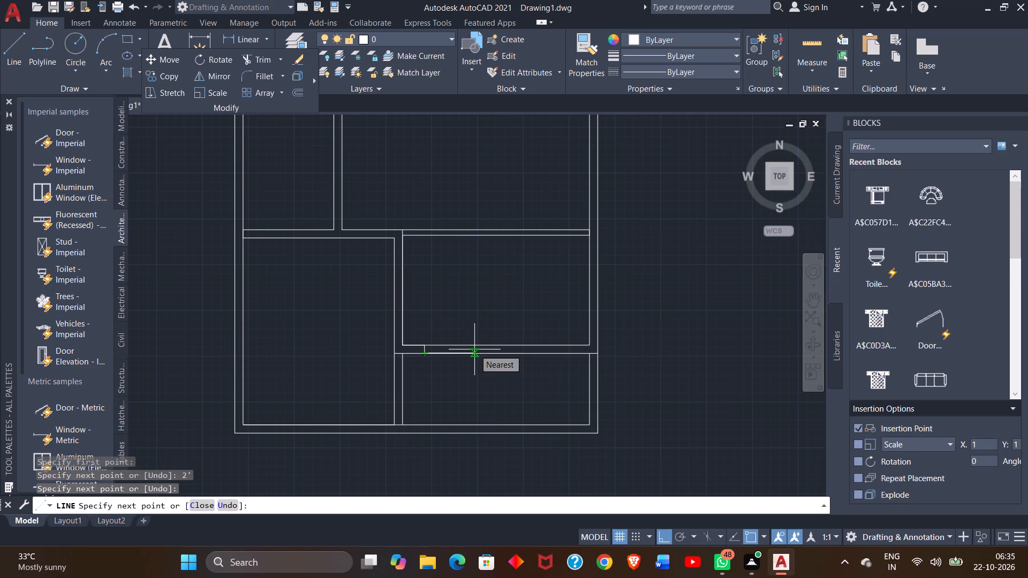
{"action": "type", "text": "3'"}
{"action": "key", "text": "Return"}
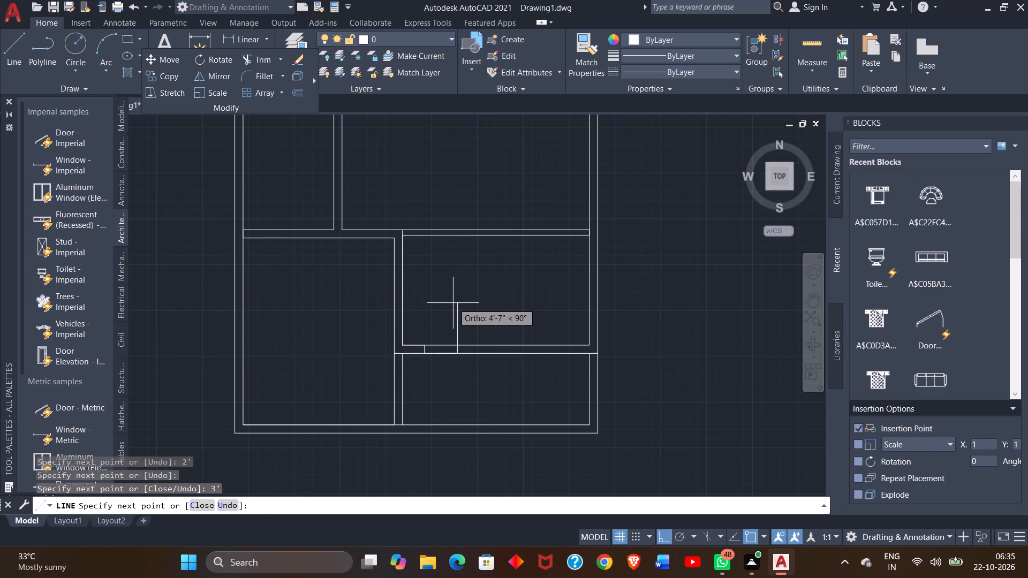
{"action": "type", "text": "1'"}
{"action": "key", "text": "Return"}
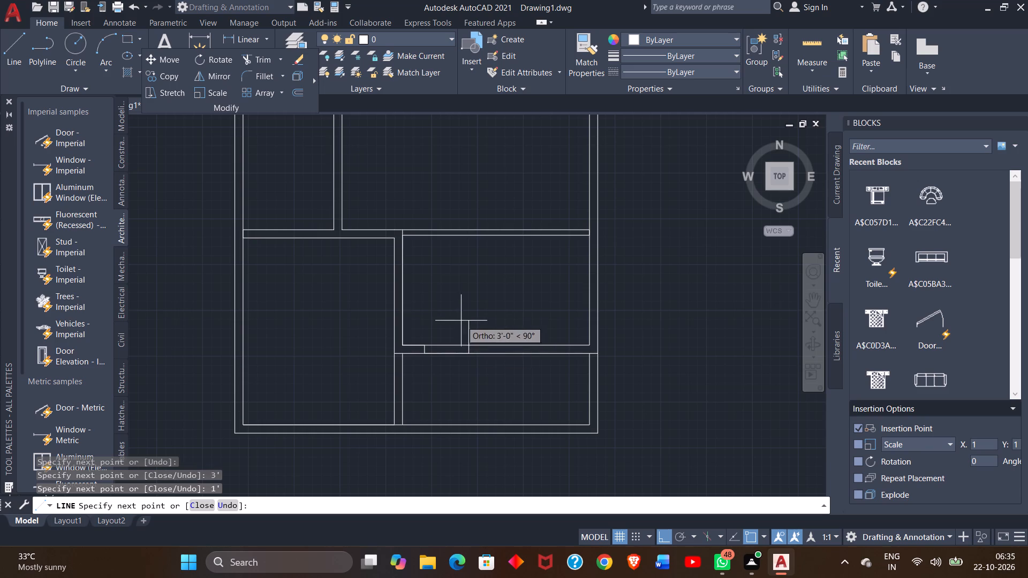
{"action": "left_click", "coordinate": [471, 346]}
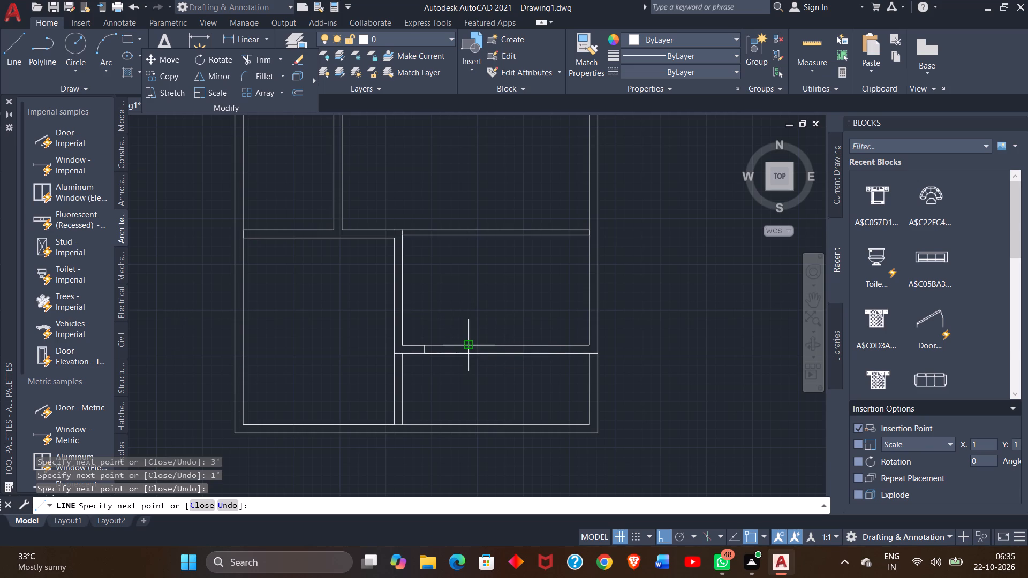
{"action": "right_click", "coordinate": [463, 333]}
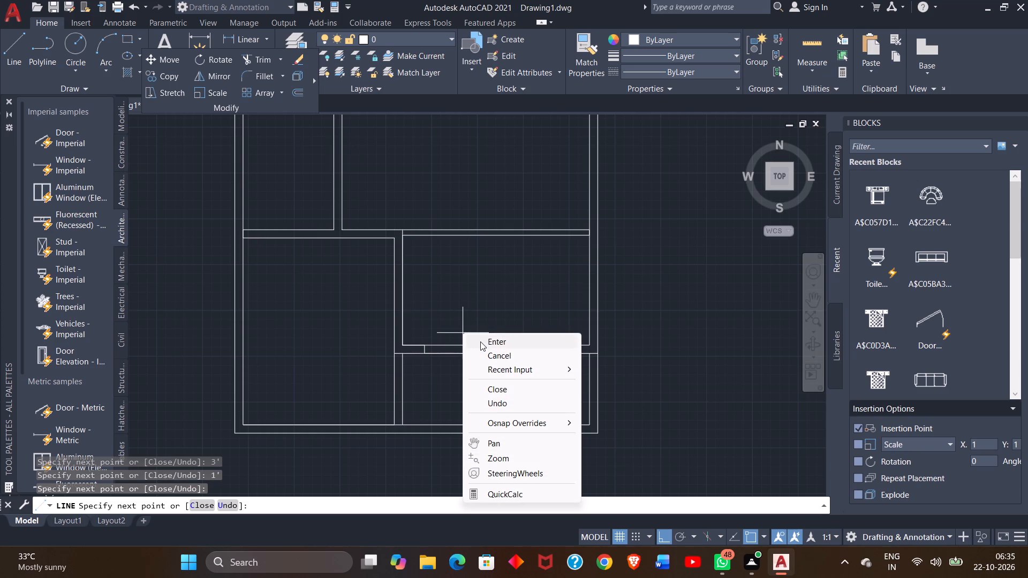
{"action": "left_click", "coordinate": [480, 341]}
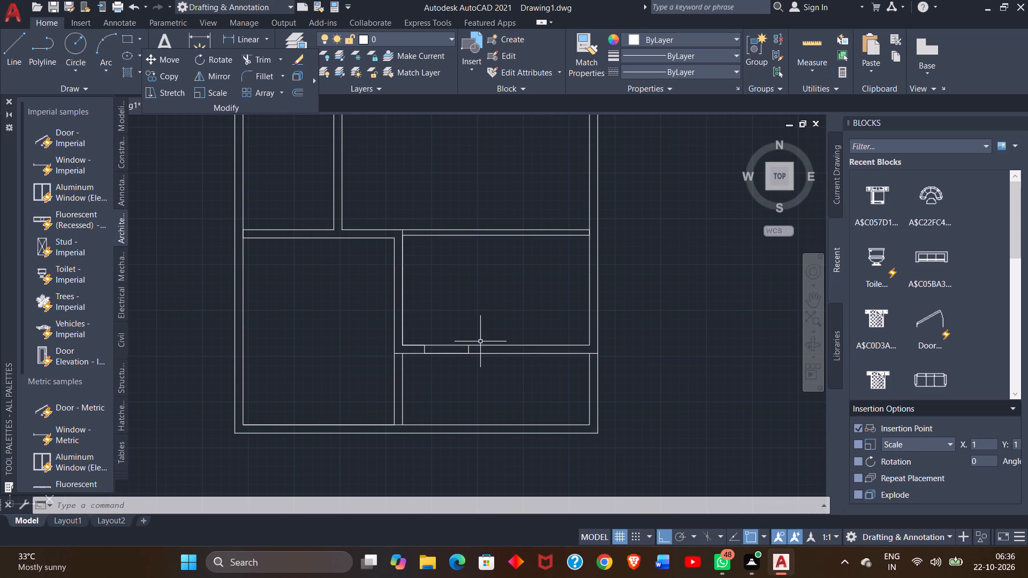
Draw the window's centre line between the midpoints of its two end lines in the 9" bottom wall.
{"action": "scroll", "coordinate": [455, 349], "scroll_direction": "up", "scroll_amount": 1, "text": "ctrl"}
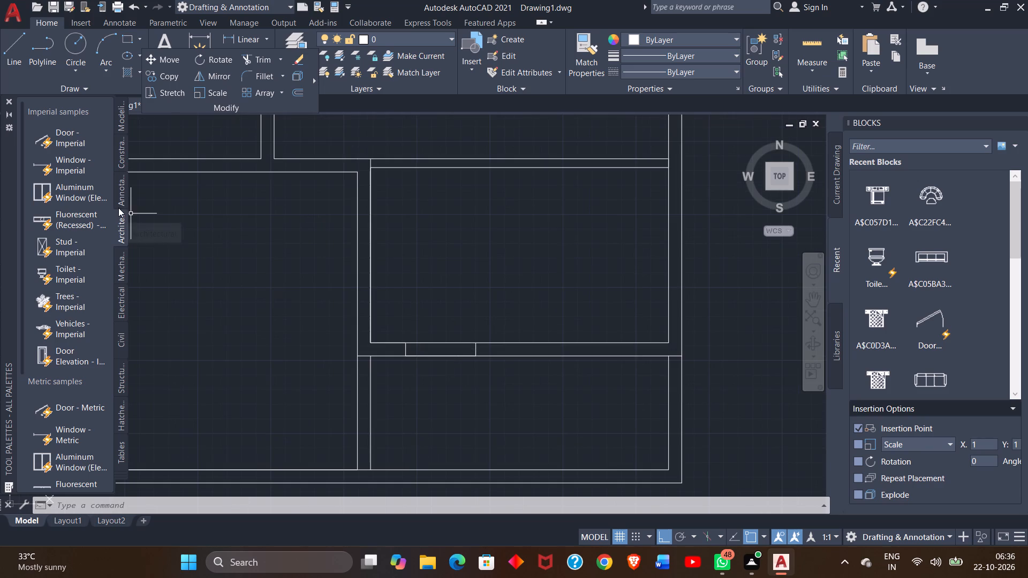
{"action": "left_click", "coordinate": [5, 70]}
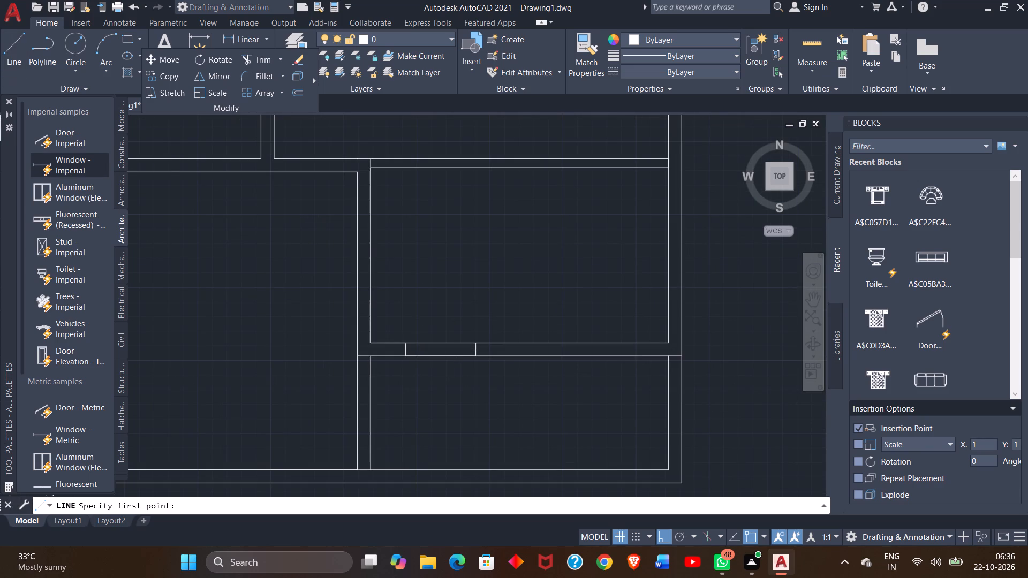
{"action": "left_click", "coordinate": [404, 351]}
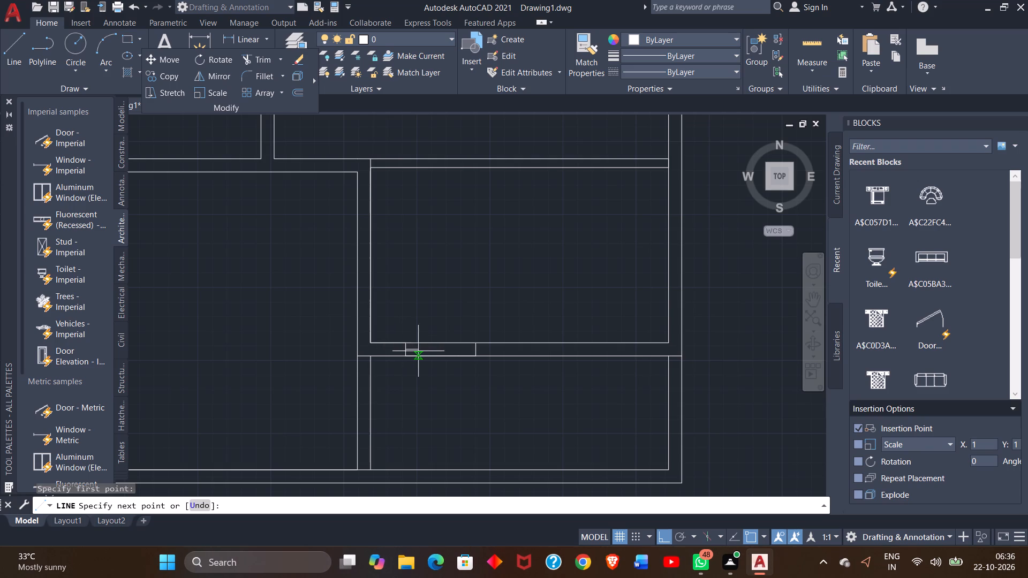
{"action": "left_click", "coordinate": [473, 346]}
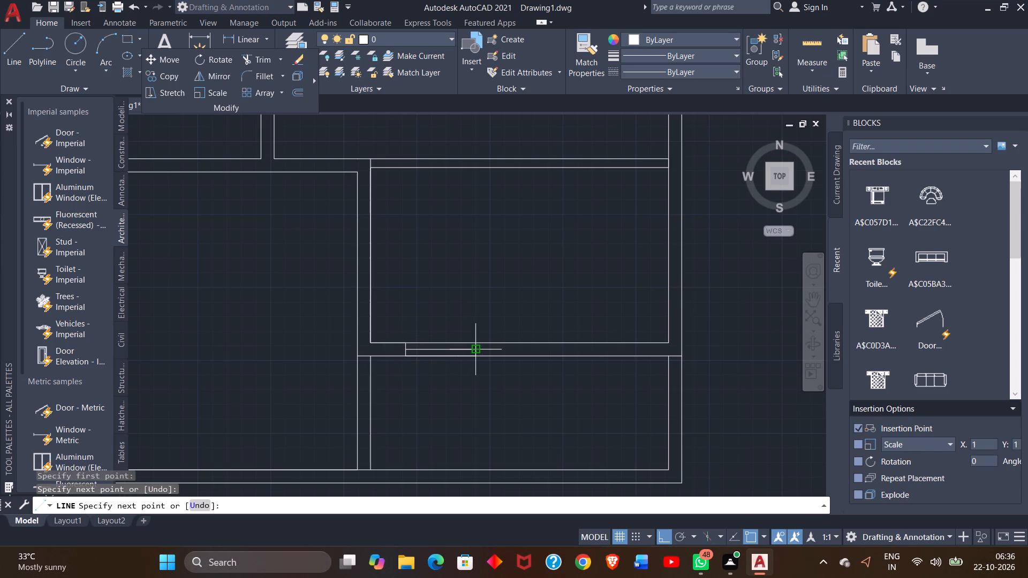
{"action": "right_click", "coordinate": [473, 346]}
{"action": "left_click", "coordinate": [493, 356]}
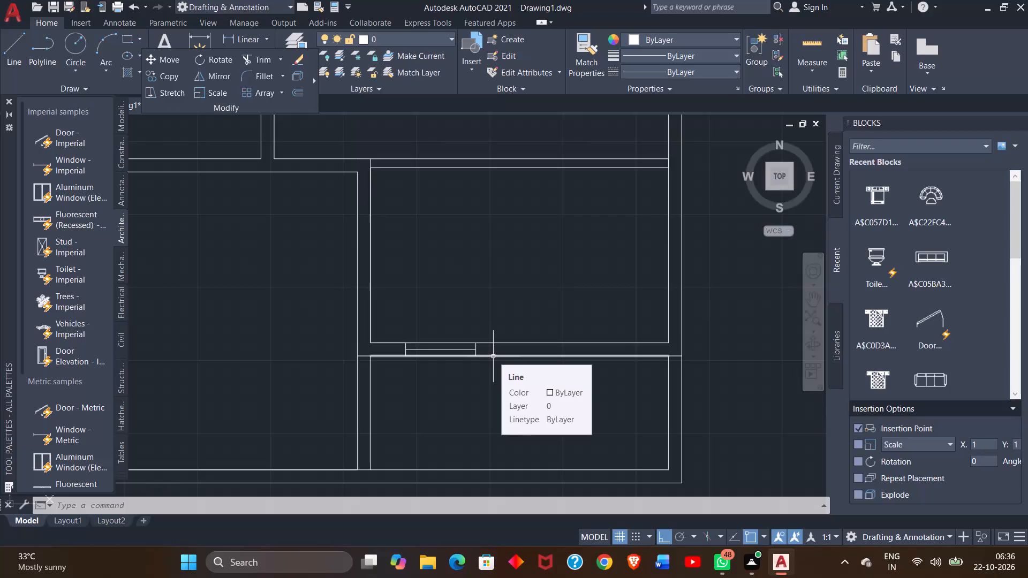
Offset the window's centre line 1" upward to form the glass double line.
{"action": "scroll", "coordinate": [493, 356], "scroll_direction": "up", "scroll_amount": 3, "text": "ctrl"}
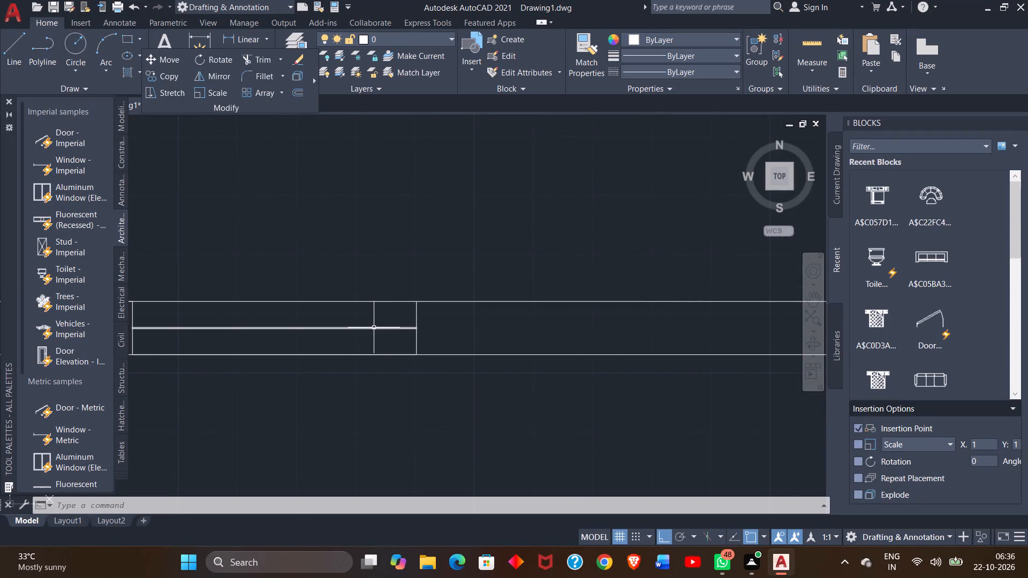
{"action": "left_click", "coordinate": [374, 328]}
{"action": "type", "text": "off"}
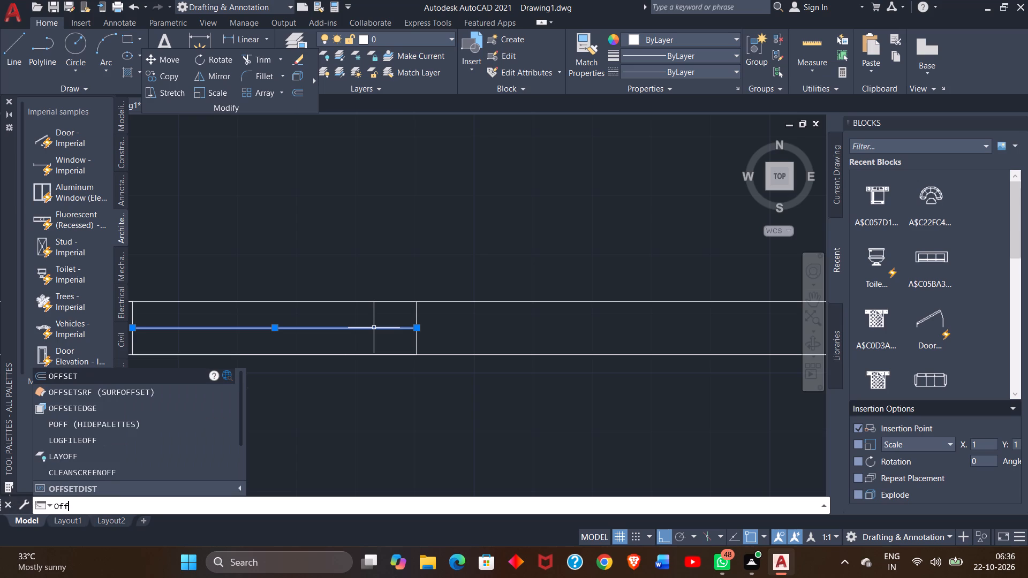
{"action": "key", "text": "Return"}
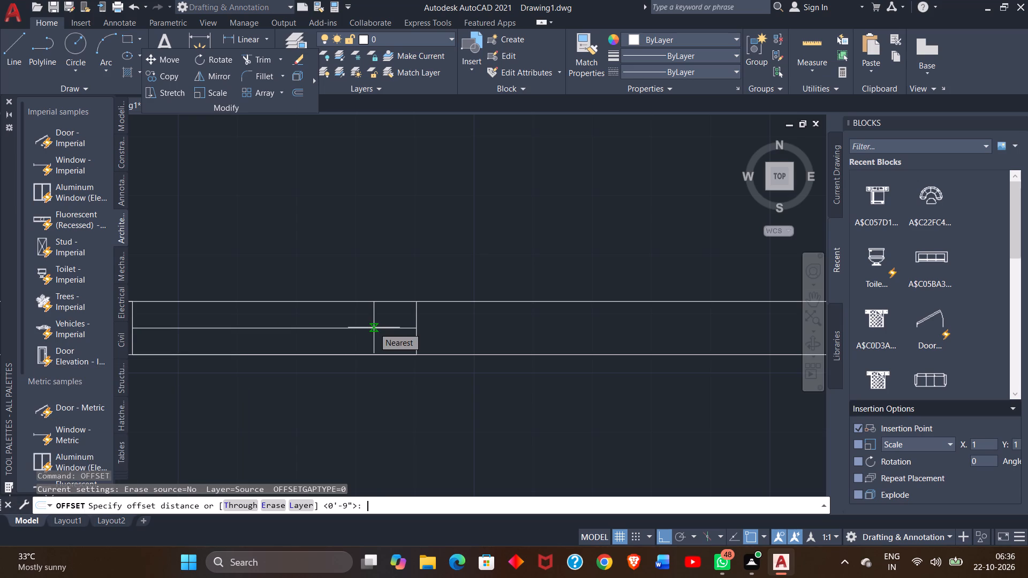
{"action": "key", "text": "1"}
{"action": "key", "text": "shift+quotedbl"}
{"action": "key", "text": "Return"}
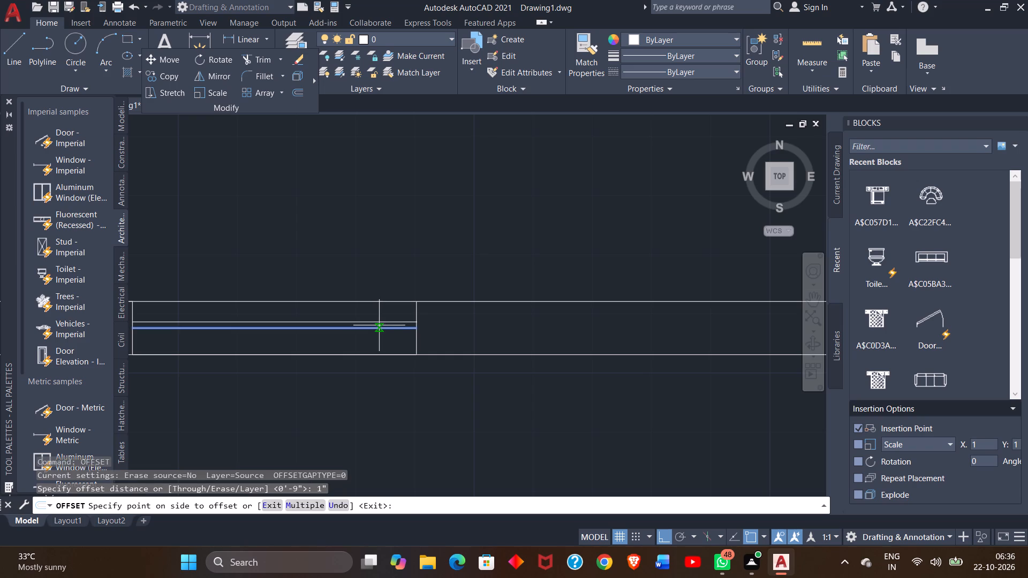
{"action": "left_click", "coordinate": [379, 325]}
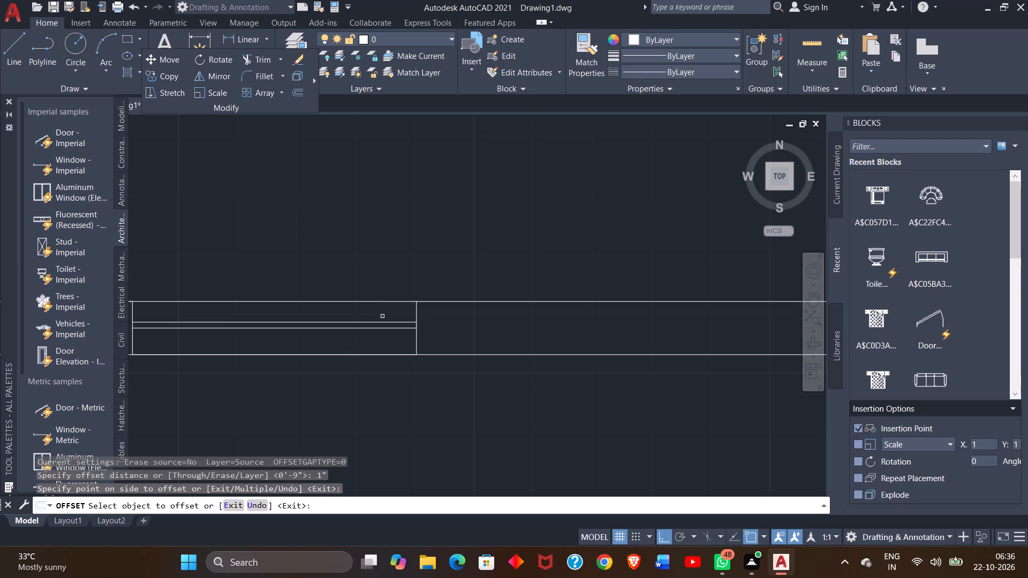
{"action": "right_click", "coordinate": [430, 244]}
{"action": "left_click", "coordinate": [444, 247]}
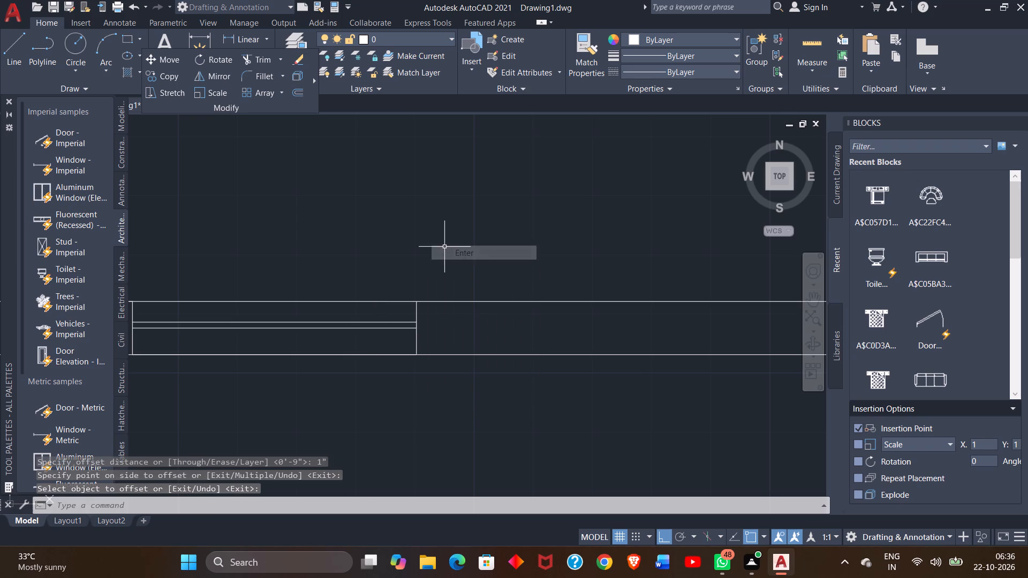
Draw a partition's right face: 5'2" left from the room's lower-right inner corner, continuing up to the 6" top wall's lower line.
{"action": "scroll", "coordinate": [444, 247], "scroll_direction": "down", "scroll_amount": 2, "text": "ctrl"}
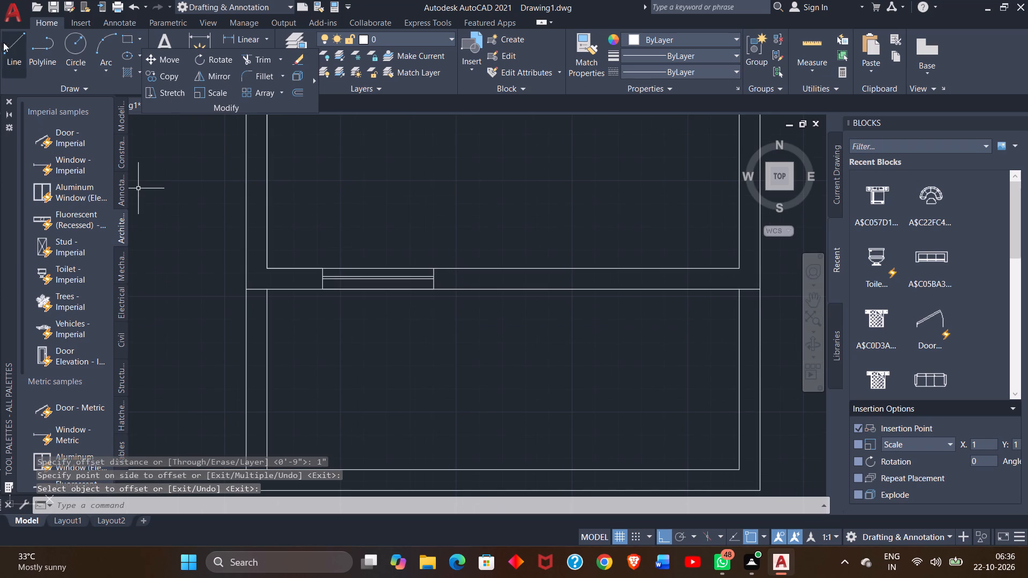
{"action": "left_click", "coordinate": [8, 58]}
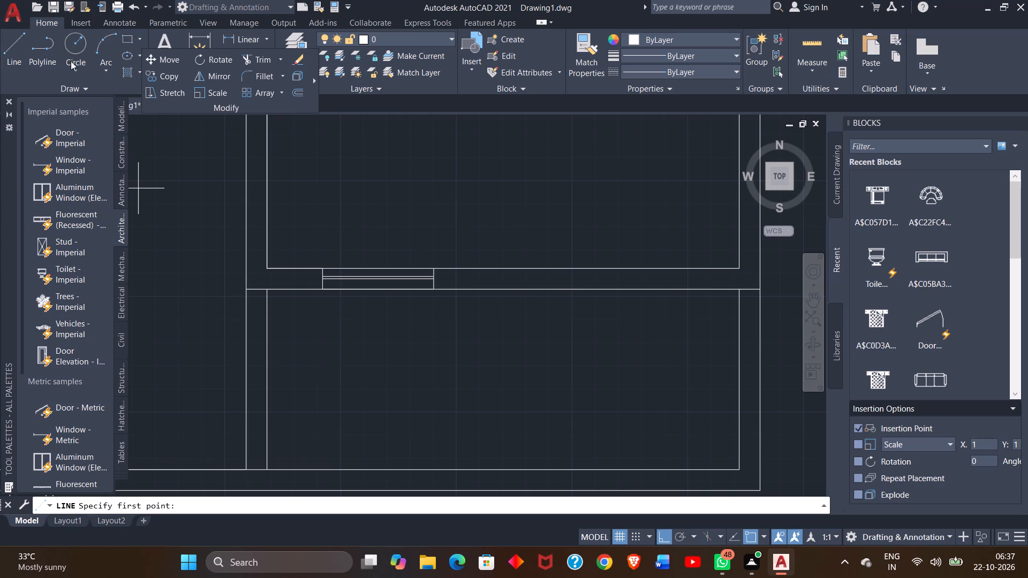
{"action": "left_click", "coordinate": [21, 60]}
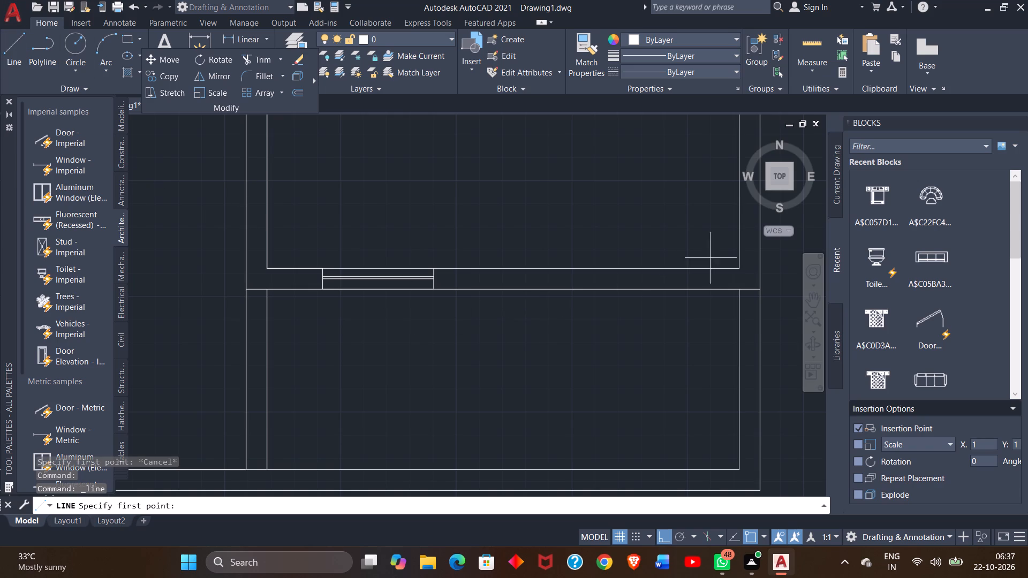
{"action": "left_click", "coordinate": [738, 268]}
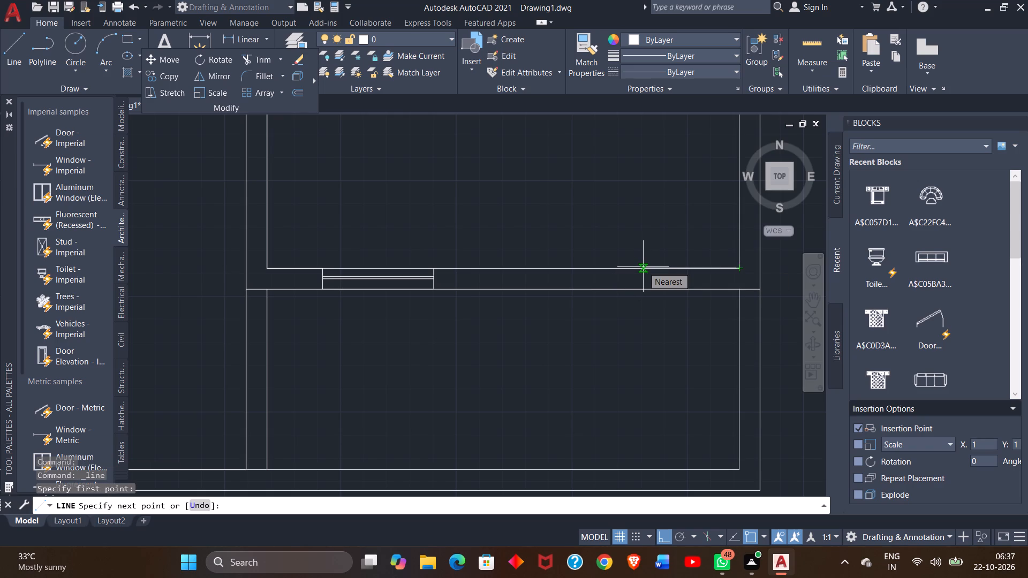
{"action": "key", "text": "5"}
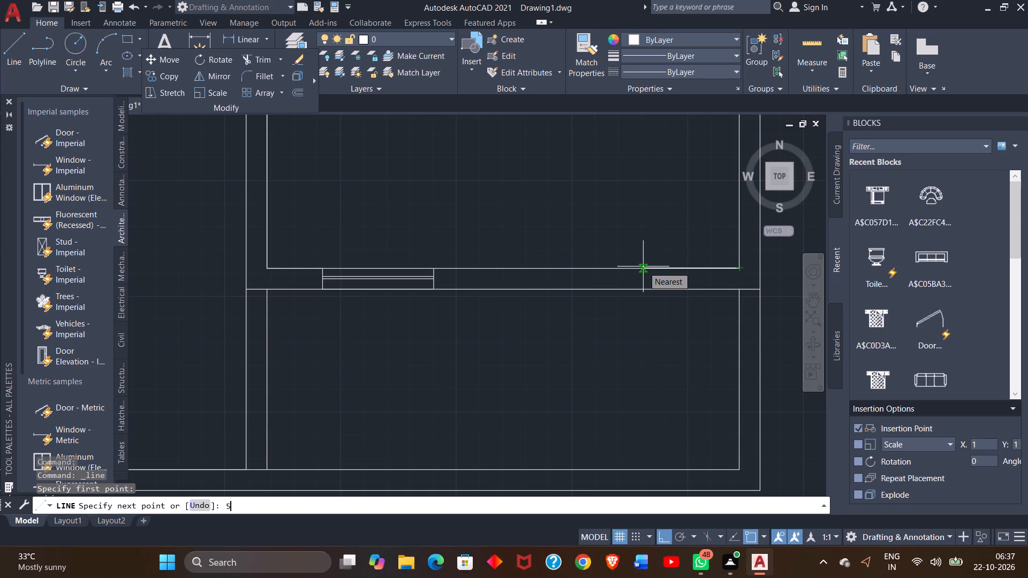
{"action": "key", "text": "apostrophe"}
{"action": "key", "text": "2"}
{"action": "key", "text": "shift+quotedbl"}
{"action": "key", "text": "Return"}
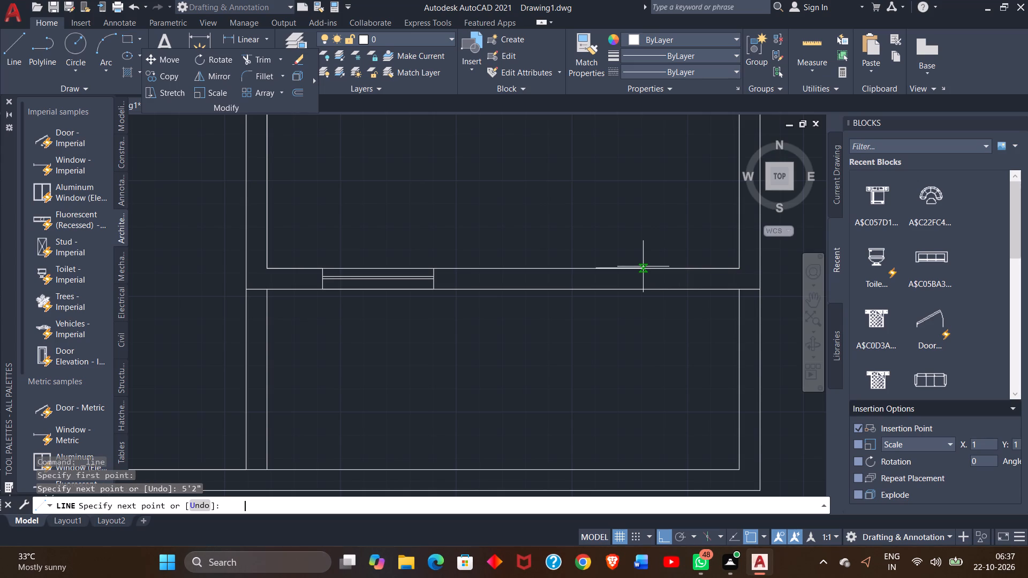
{"action": "scroll", "coordinate": [572, 201], "scroll_direction": "down", "scroll_amount": 3, "text": "ctrl"}
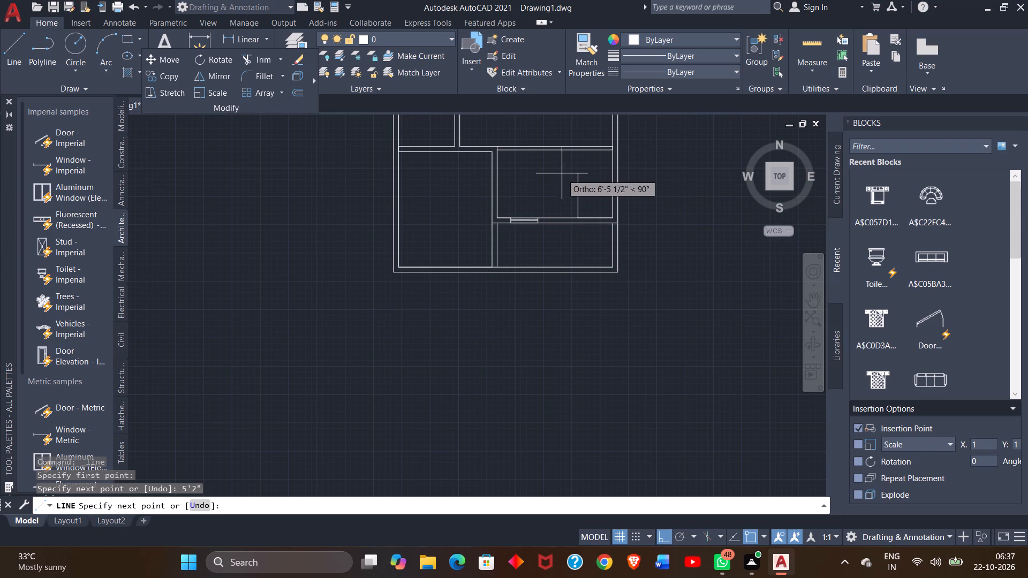
{"action": "left_click", "coordinate": [578, 150]}
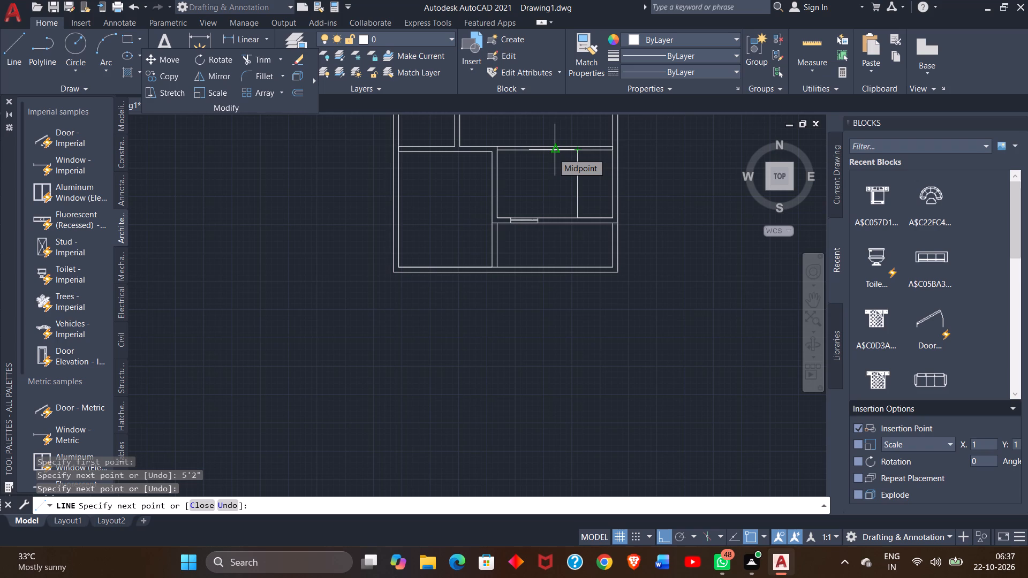
Draw the partition's left face 6" further left, running down to the 9" bottom wall's inner line.
{"action": "key", "text": "6"}
{"action": "key", "text": "shift+quotedbl"}
{"action": "key", "text": "Return"}
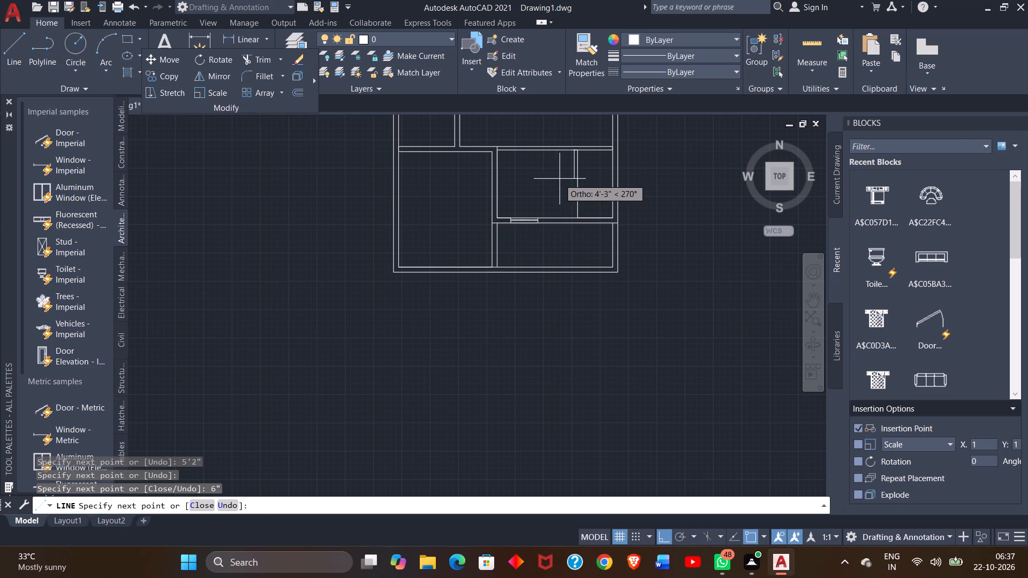
{"action": "scroll", "coordinate": [562, 181], "scroll_direction": "up", "scroll_amount": 4, "text": "ctrl"}
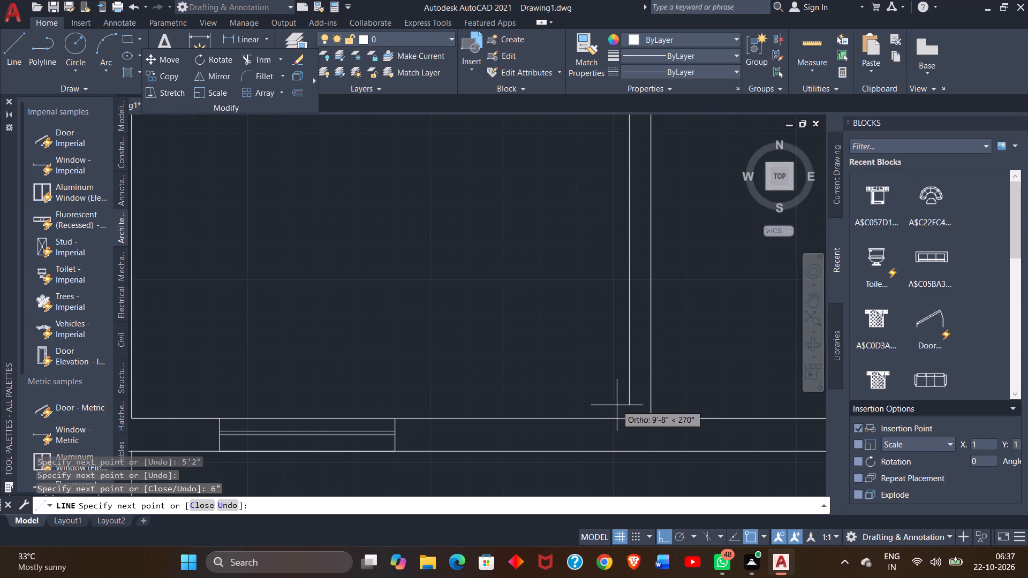
{"action": "left_click", "coordinate": [629, 415]}
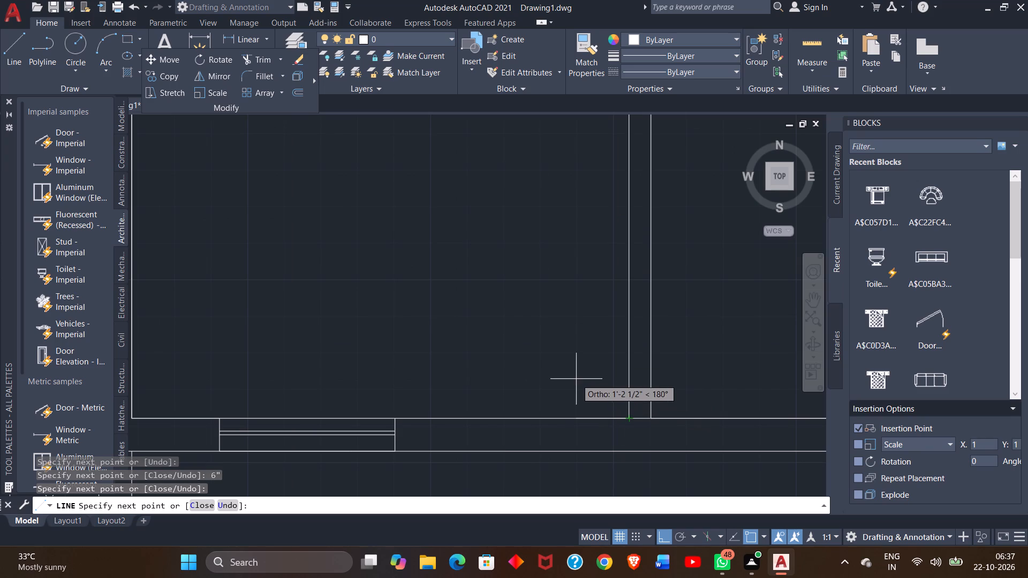
Finish the partition's left face line at the 9" bottom wall's inner line.
{"action": "right_click", "coordinate": [576, 379]}
{"action": "left_click", "coordinate": [620, 213]}
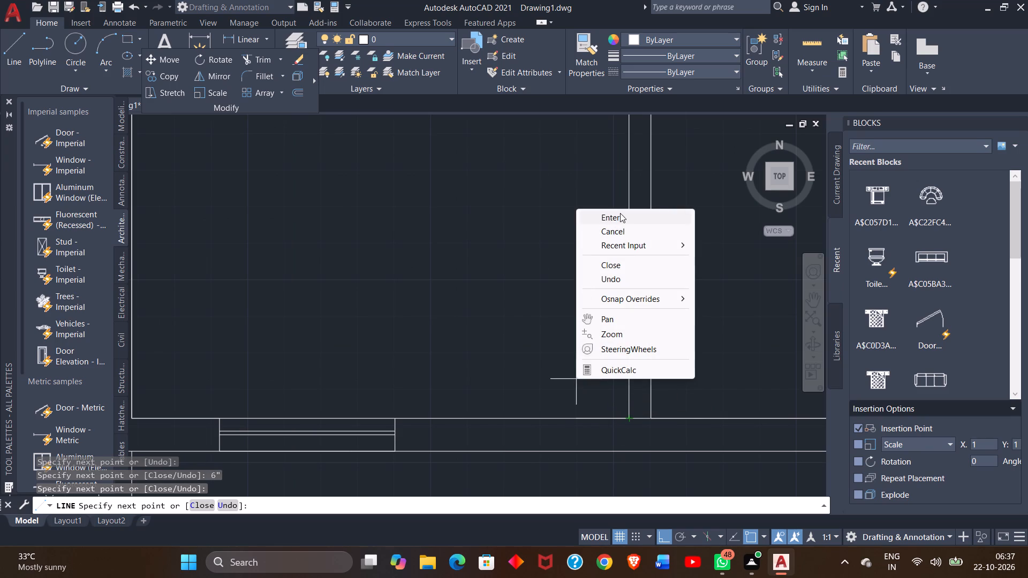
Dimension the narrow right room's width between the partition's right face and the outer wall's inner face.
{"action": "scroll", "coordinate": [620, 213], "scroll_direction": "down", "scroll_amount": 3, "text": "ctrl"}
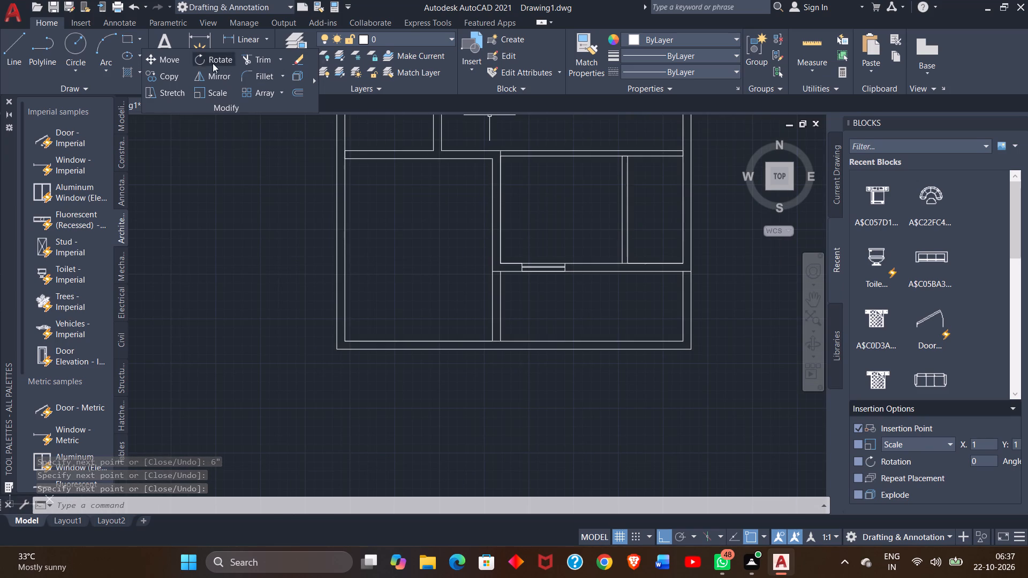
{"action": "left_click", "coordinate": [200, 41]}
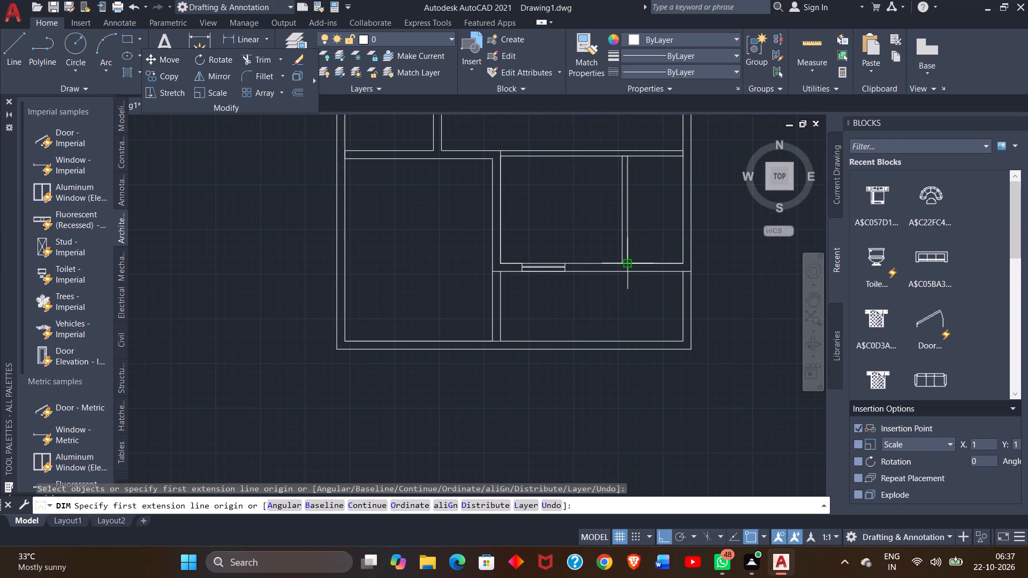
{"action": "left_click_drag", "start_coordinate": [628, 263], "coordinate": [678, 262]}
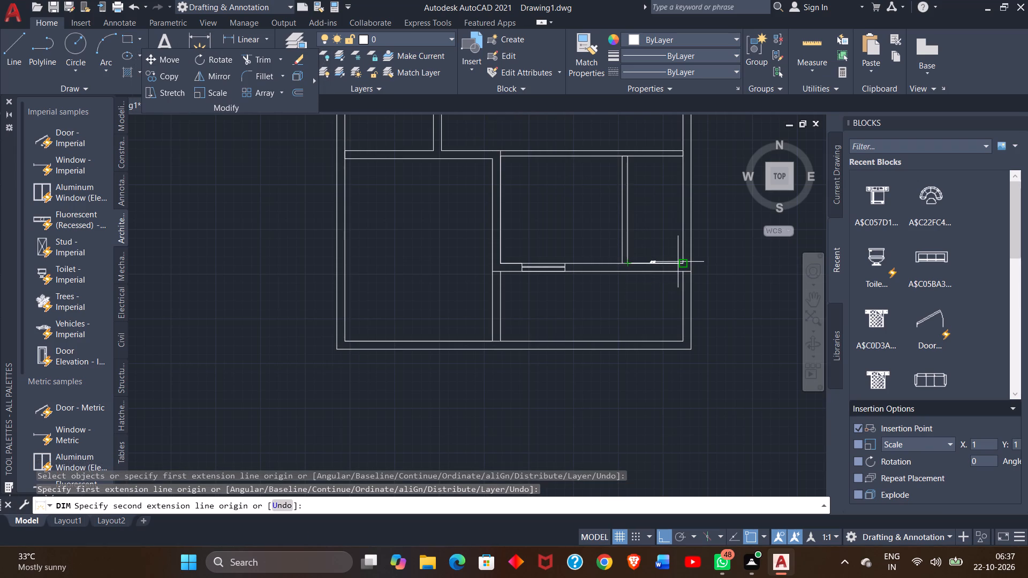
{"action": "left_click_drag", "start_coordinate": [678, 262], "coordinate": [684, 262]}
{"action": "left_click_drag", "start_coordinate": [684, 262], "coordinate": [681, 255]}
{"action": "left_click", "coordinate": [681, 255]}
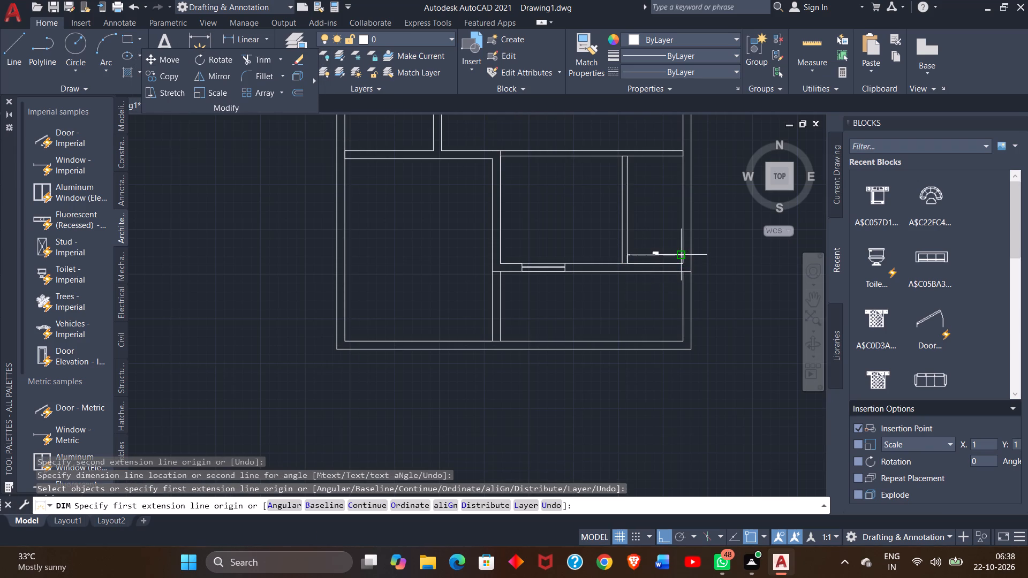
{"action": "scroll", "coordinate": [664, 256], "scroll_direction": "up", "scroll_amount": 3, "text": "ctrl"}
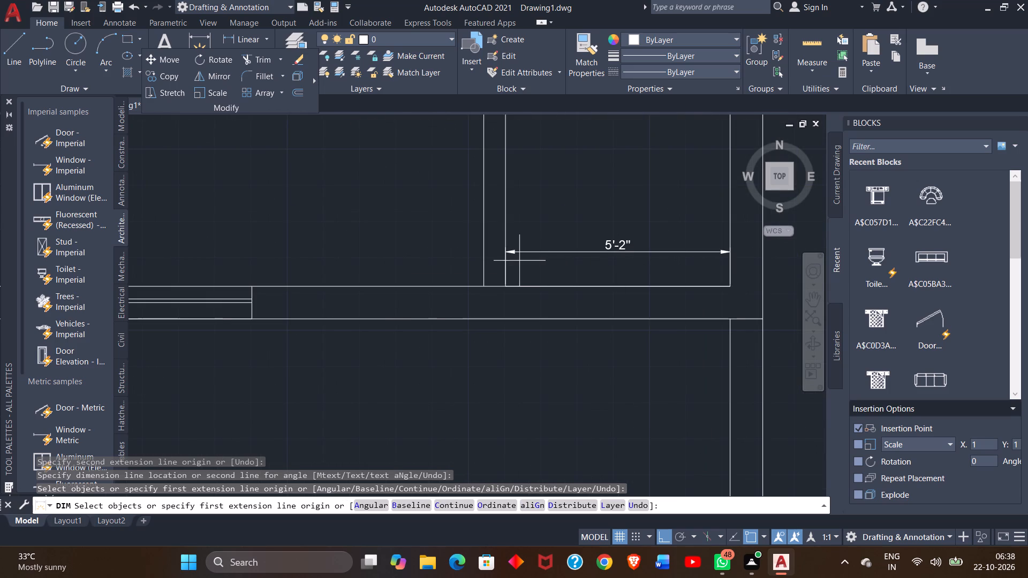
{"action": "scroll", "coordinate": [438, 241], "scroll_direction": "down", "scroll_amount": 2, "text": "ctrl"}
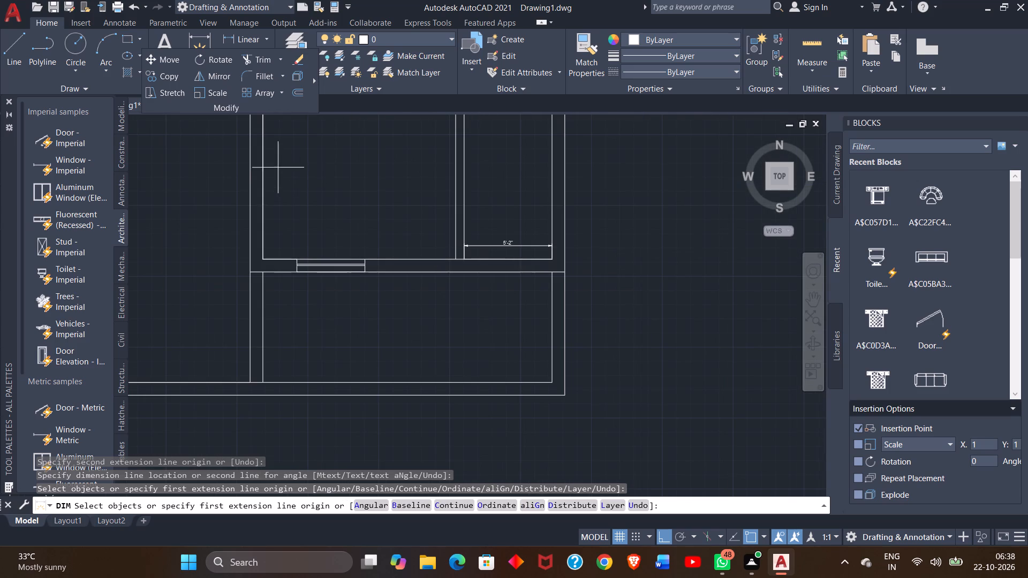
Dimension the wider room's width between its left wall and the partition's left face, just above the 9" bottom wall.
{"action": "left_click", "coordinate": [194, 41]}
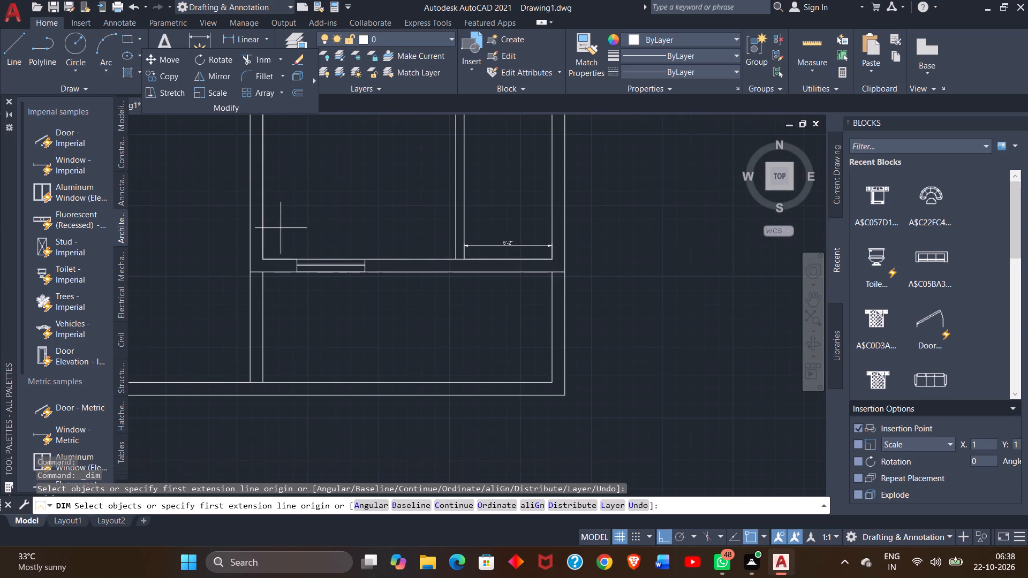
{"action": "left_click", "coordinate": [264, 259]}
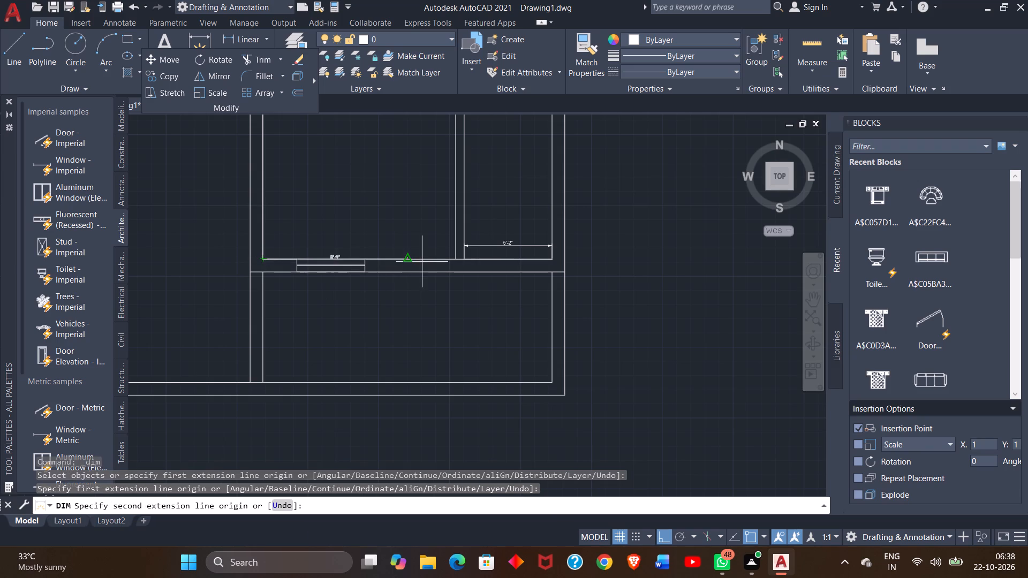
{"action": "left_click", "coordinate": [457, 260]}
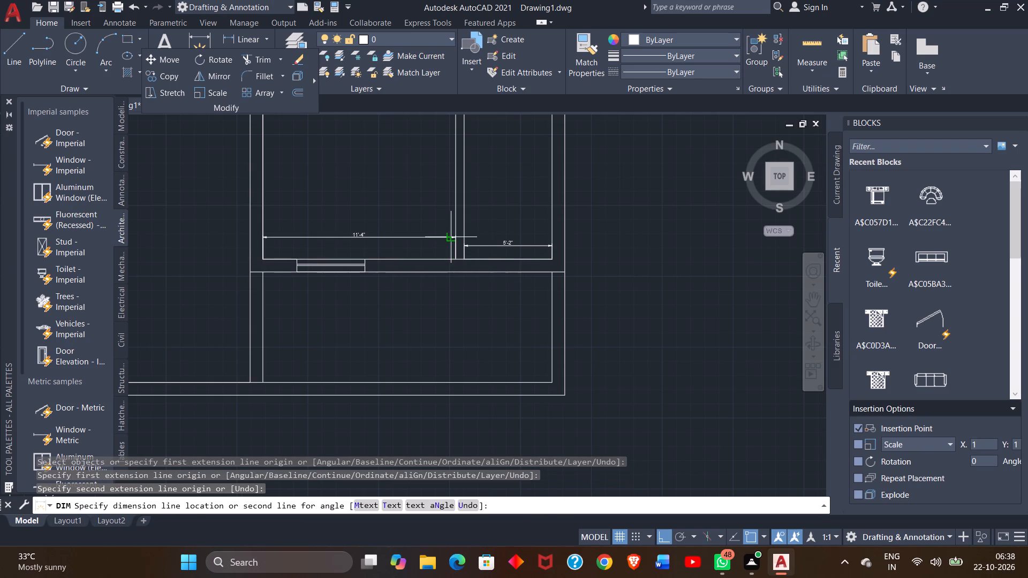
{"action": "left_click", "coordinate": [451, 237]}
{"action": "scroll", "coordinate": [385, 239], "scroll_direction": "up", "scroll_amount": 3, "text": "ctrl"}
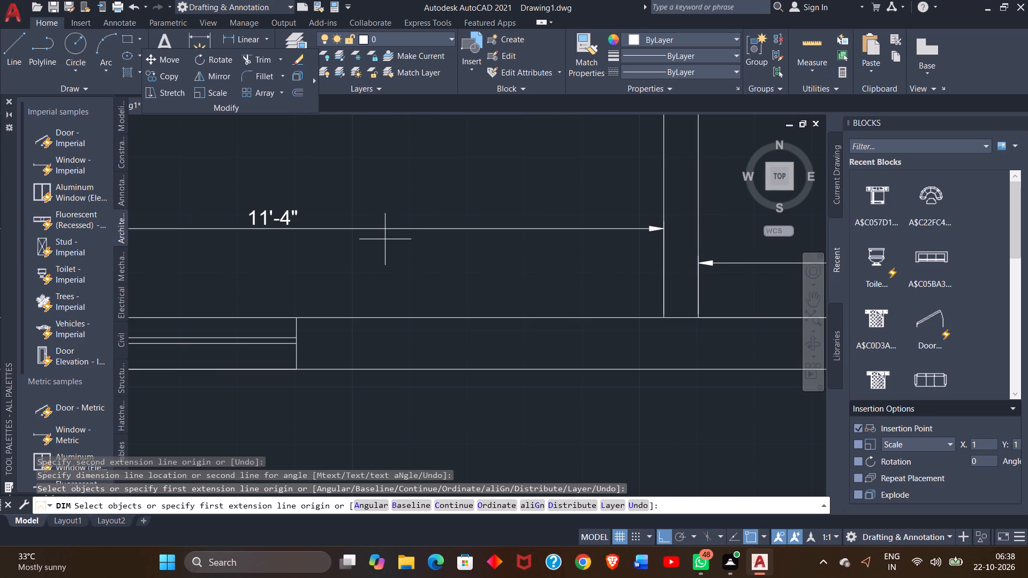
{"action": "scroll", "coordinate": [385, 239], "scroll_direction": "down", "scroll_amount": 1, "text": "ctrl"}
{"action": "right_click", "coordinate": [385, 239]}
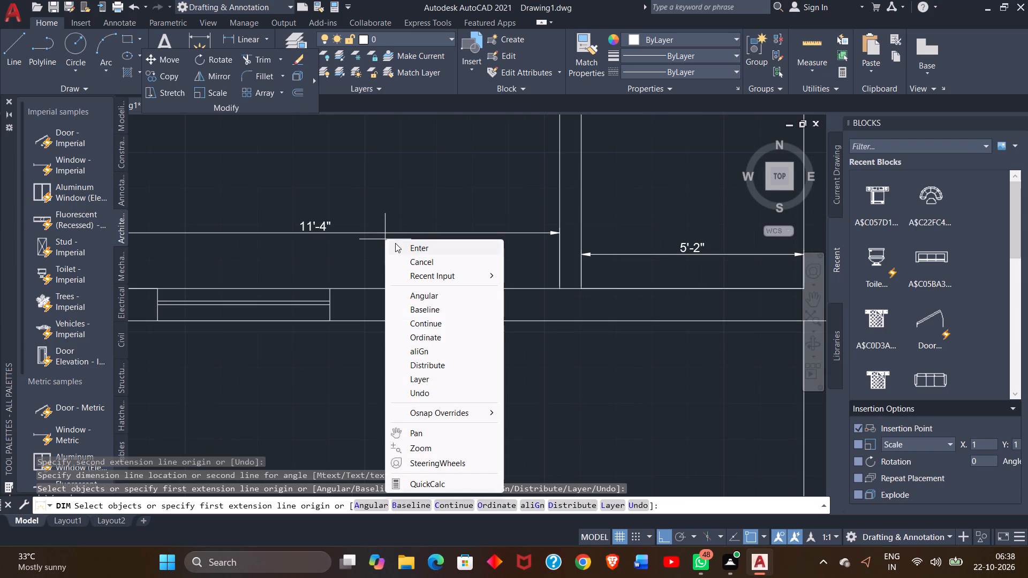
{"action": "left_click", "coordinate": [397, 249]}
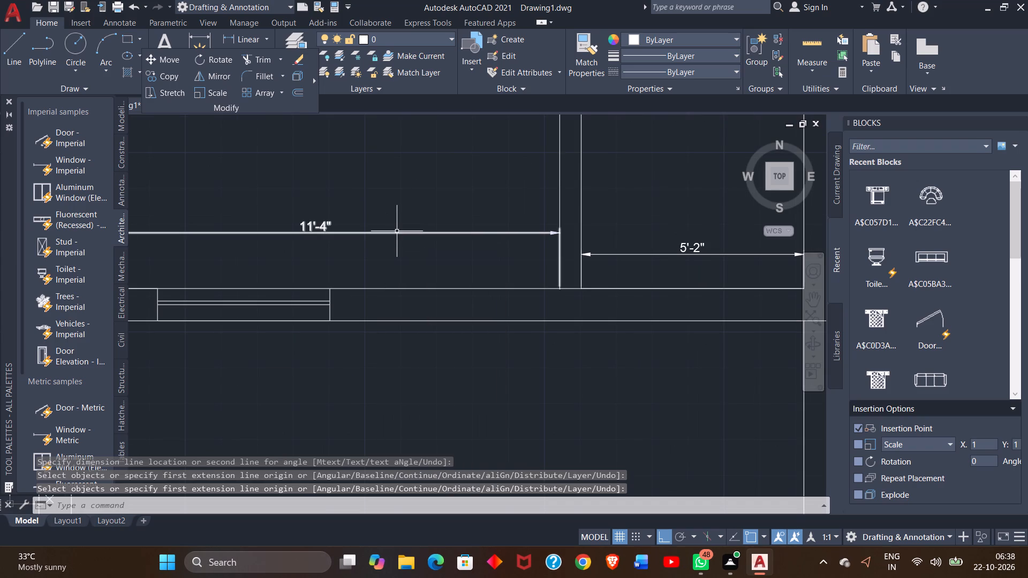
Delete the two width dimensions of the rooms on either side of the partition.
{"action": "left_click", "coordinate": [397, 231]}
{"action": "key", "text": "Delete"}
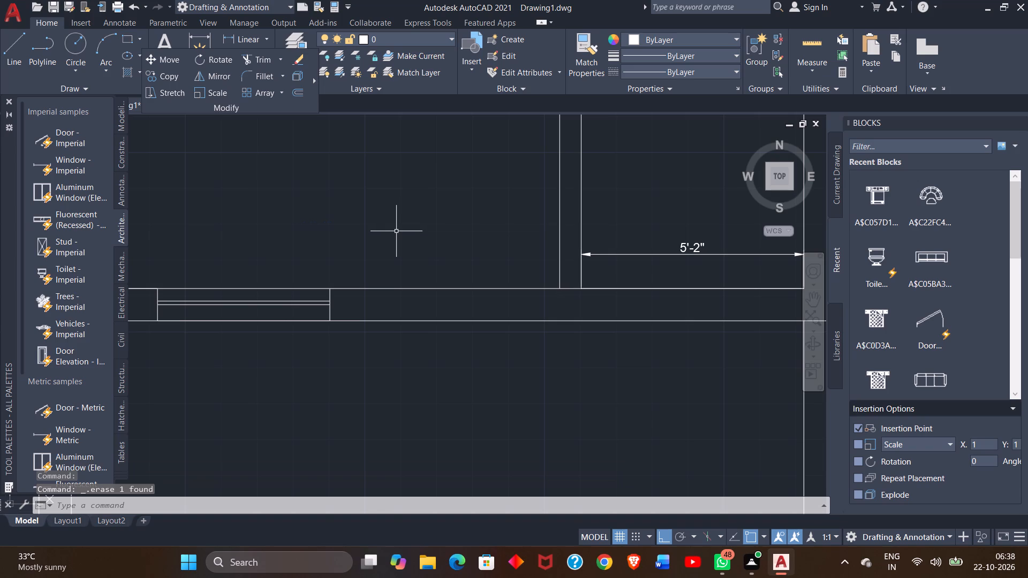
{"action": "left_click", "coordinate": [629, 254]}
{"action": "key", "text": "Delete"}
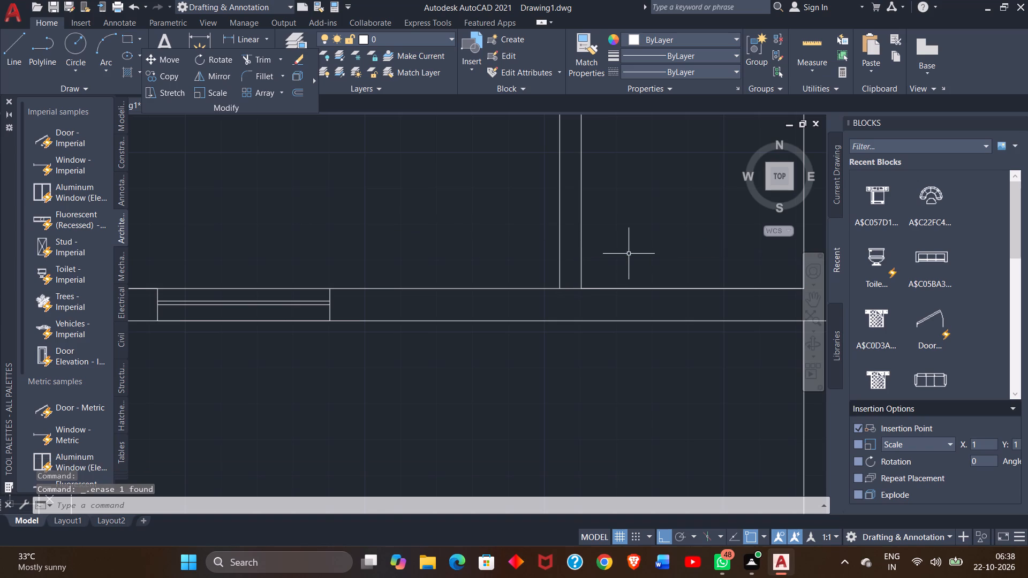
Draw the narrow room's window right end line across the 9" bottom wall, 2' left of the room's lower-right inner corner.
{"action": "scroll", "coordinate": [629, 254], "scroll_direction": "down", "scroll_amount": 4, "text": "ctrl"}
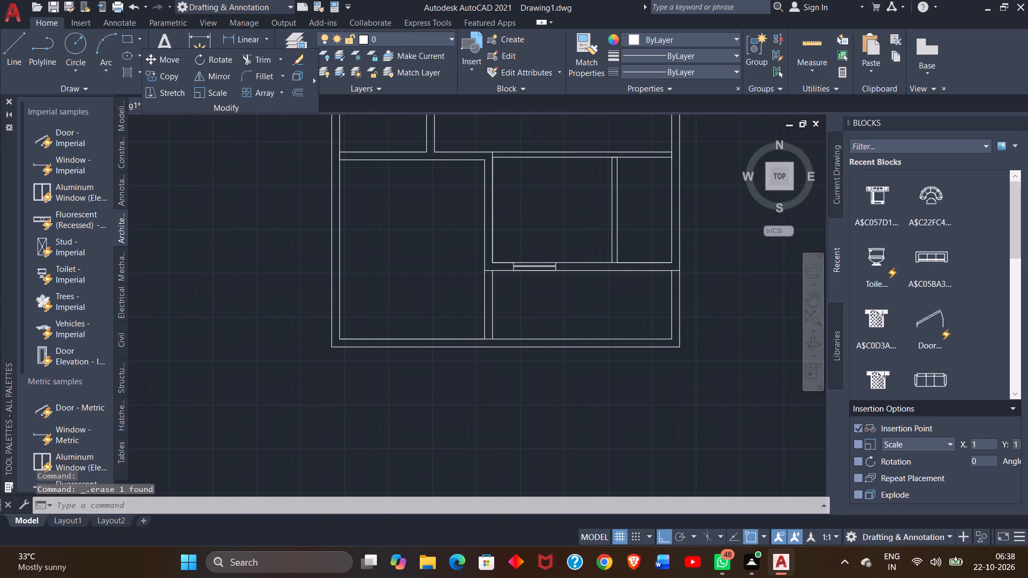
{"action": "scroll", "coordinate": [629, 254], "scroll_direction": "up", "scroll_amount": 4, "text": "ctrl"}
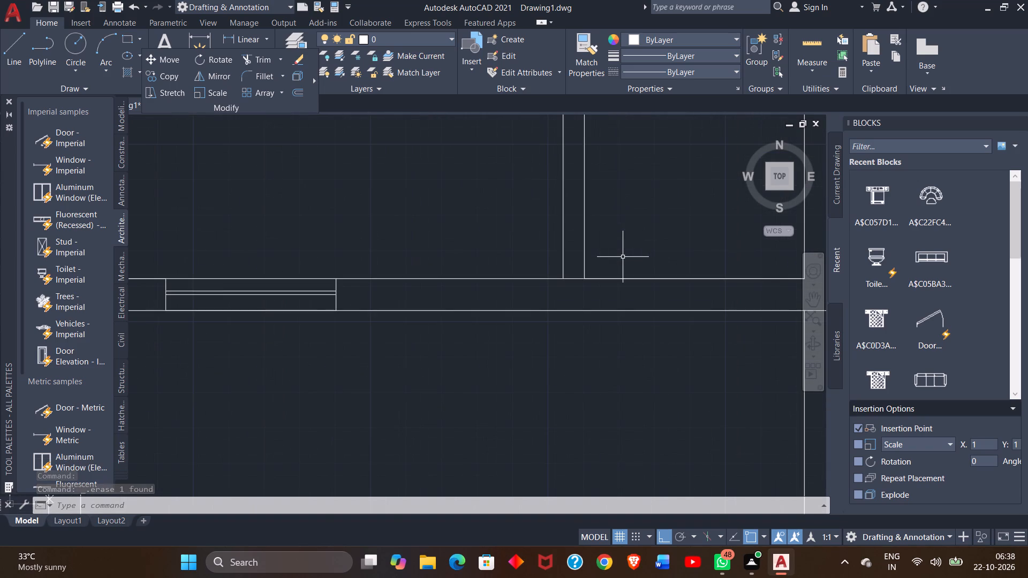
{"action": "left_click", "coordinate": [25, 72]}
{"action": "scroll", "coordinate": [299, 207], "scroll_direction": "down", "scroll_amount": 2, "text": "ctrl"}
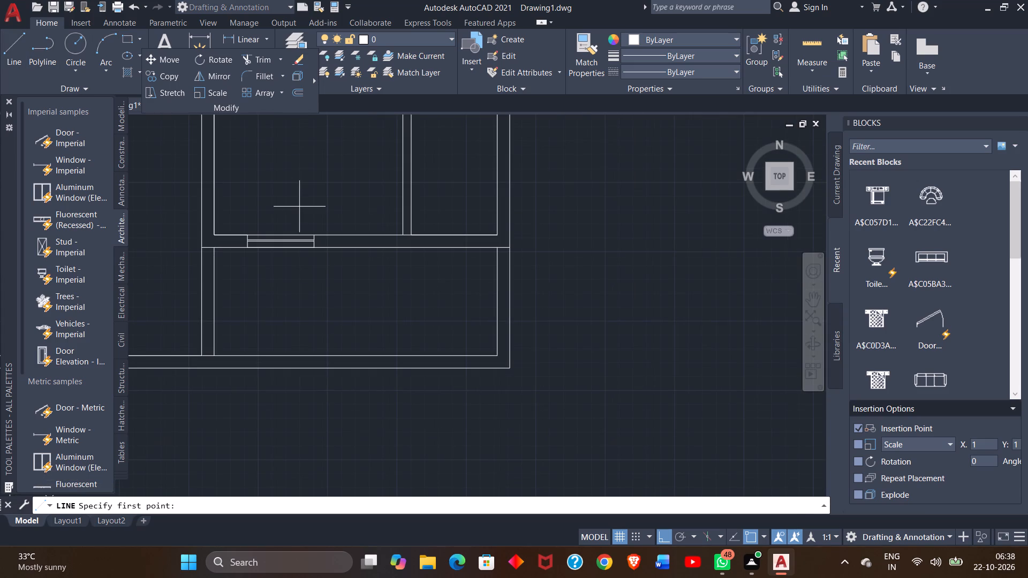
{"action": "left_click", "coordinate": [496, 232]}
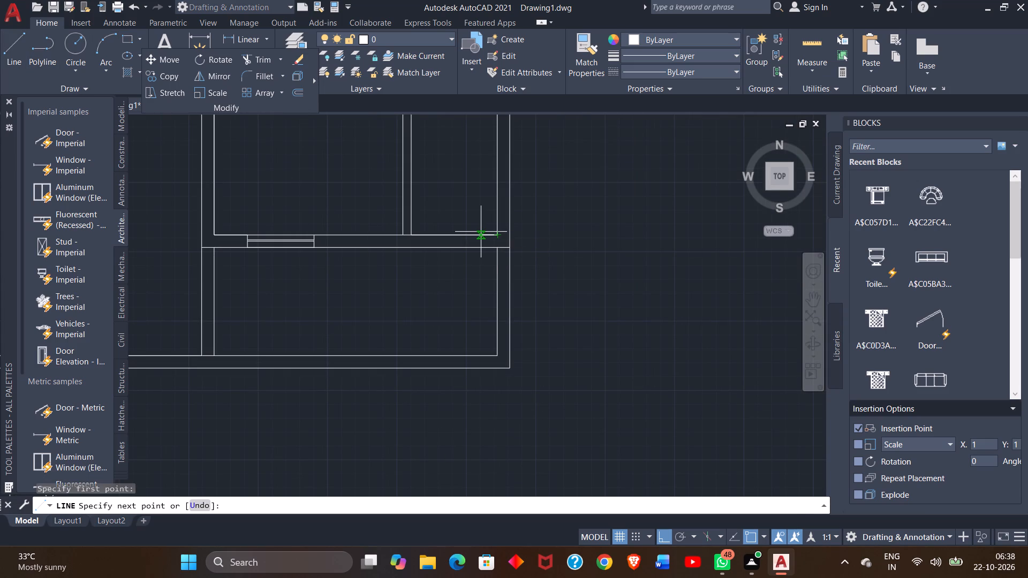
{"action": "key", "text": "2"}
{"action": "key", "text": "apostrophe"}
{"action": "key", "text": "Return"}
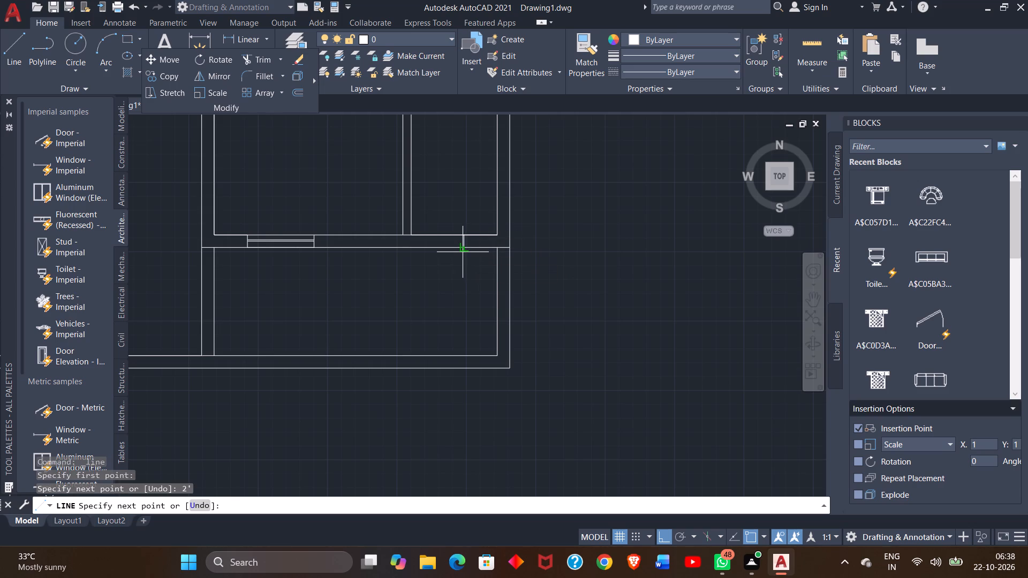
{"action": "scroll", "coordinate": [463, 251], "scroll_direction": "up", "scroll_amount": 3, "text": "ctrl"}
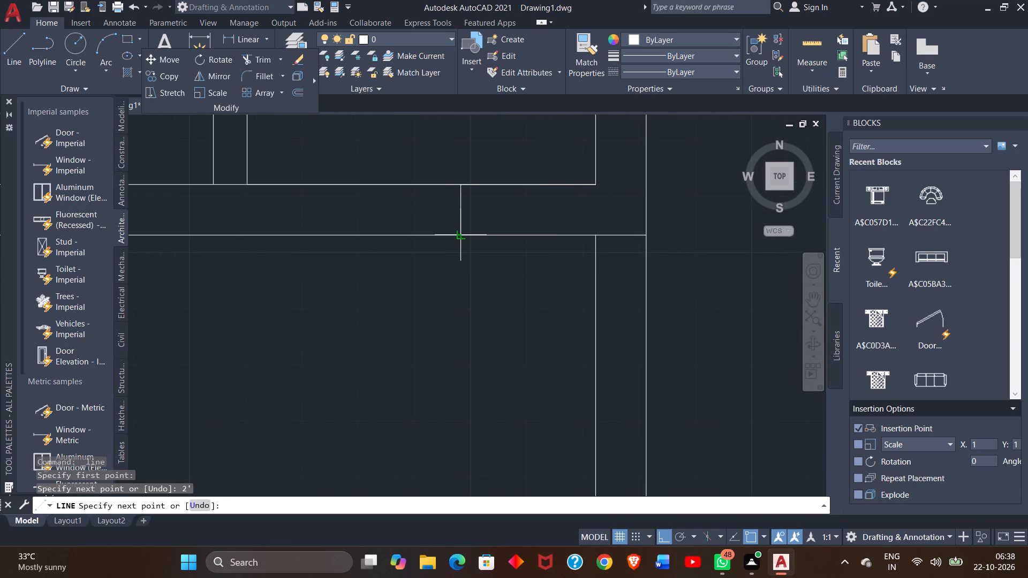
{"action": "left_click", "coordinate": [464, 233]}
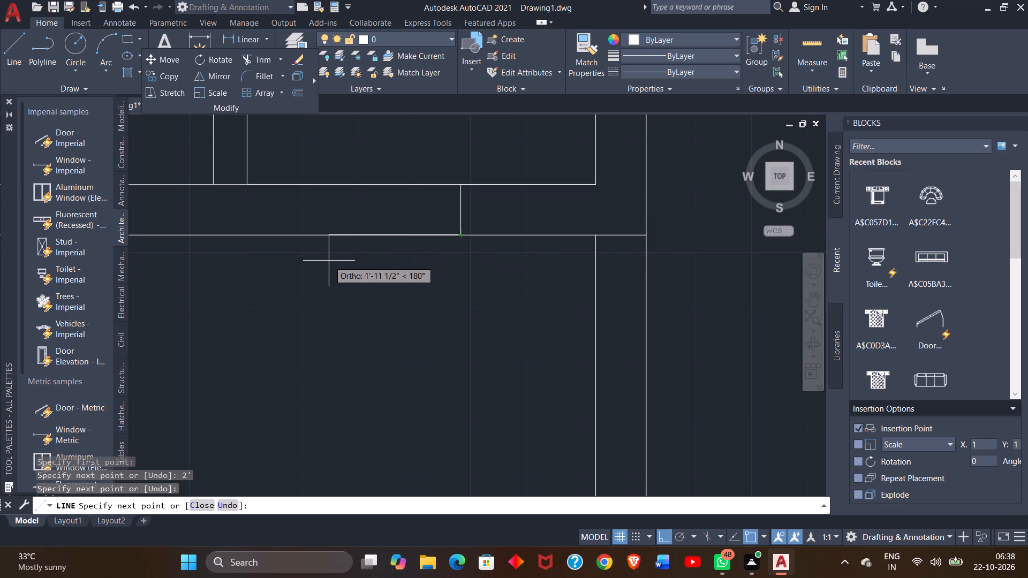
Draw the window's 3' edge leftward along the wall's lower line and its left end line up to the inner line.
{"action": "type", "text": "3'"}
{"action": "key", "text": "Return"}
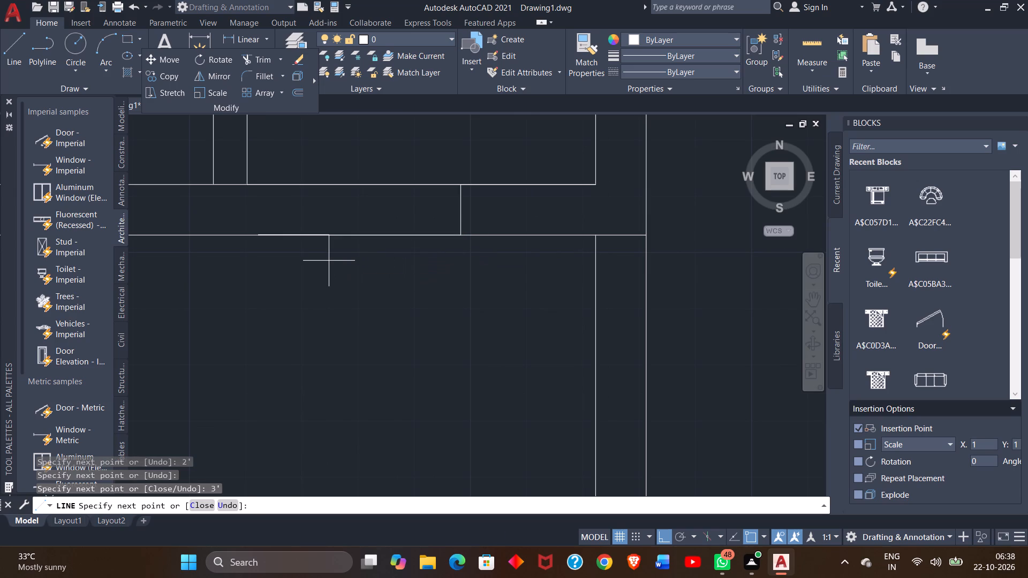
{"action": "left_click", "coordinate": [261, 183]}
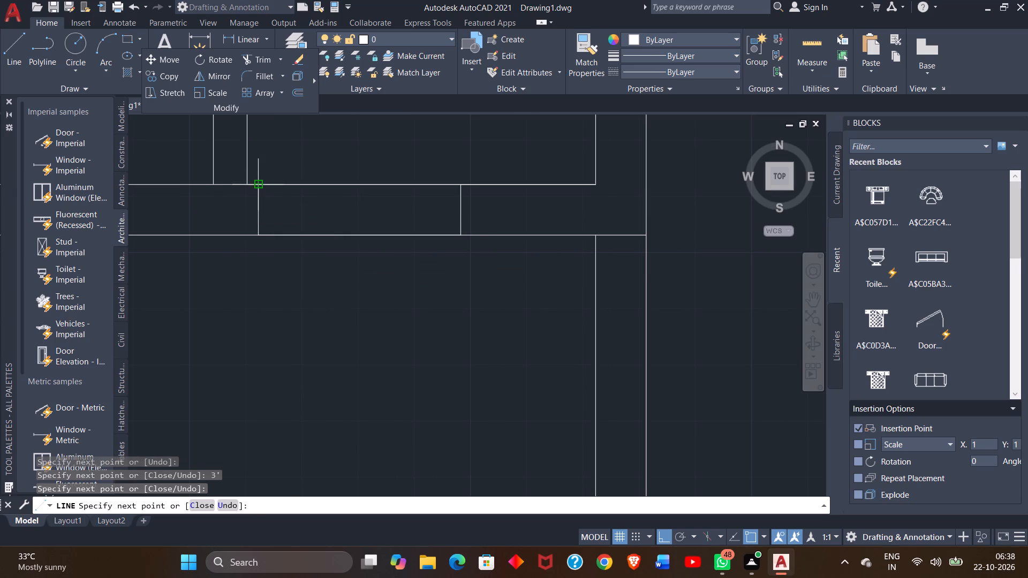
{"action": "right_click", "coordinate": [265, 178]}
{"action": "left_click", "coordinate": [288, 182]}
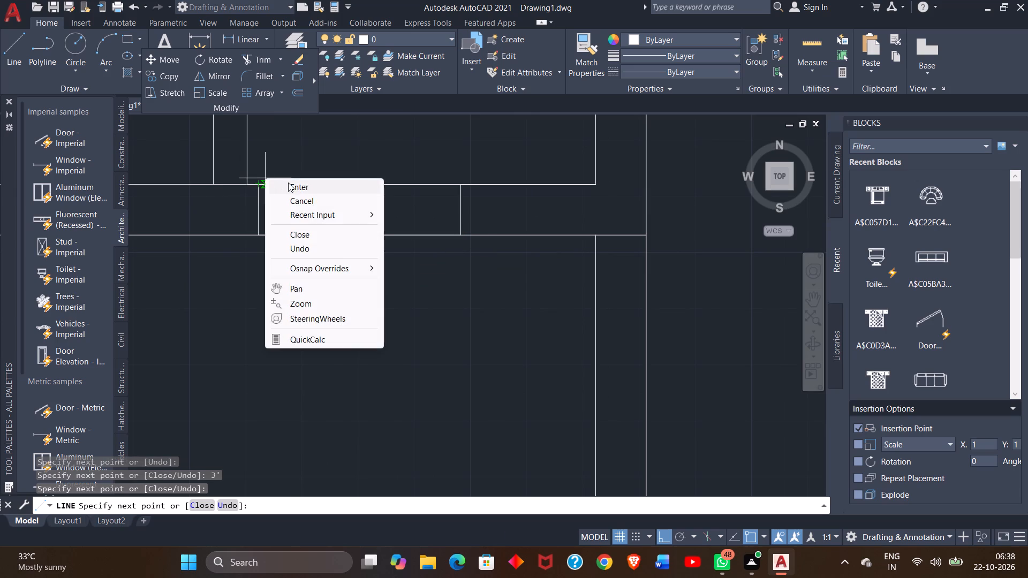
Draw the narrow room window's centre line between the midpoints of its two end lines.
{"action": "left_click", "coordinate": [12, 50]}
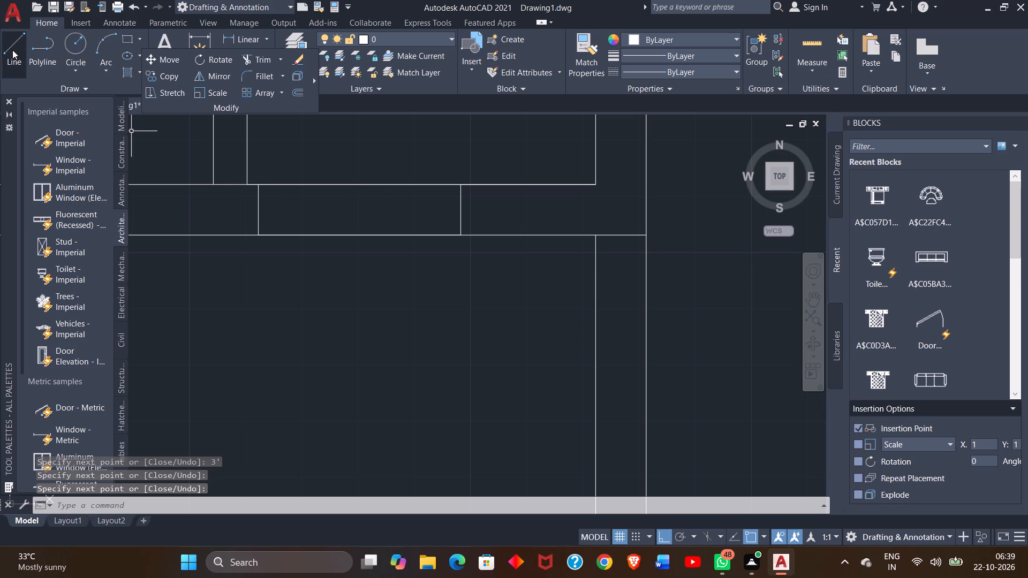
{"action": "left_click", "coordinate": [260, 207]}
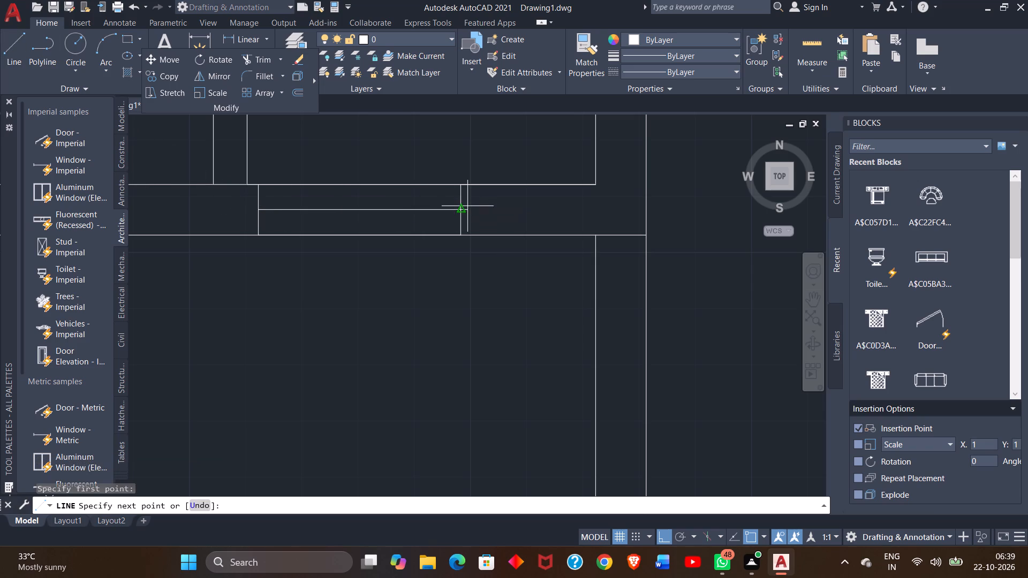
{"action": "left_click", "coordinate": [461, 209]}
{"action": "right_click", "coordinate": [461, 209]}
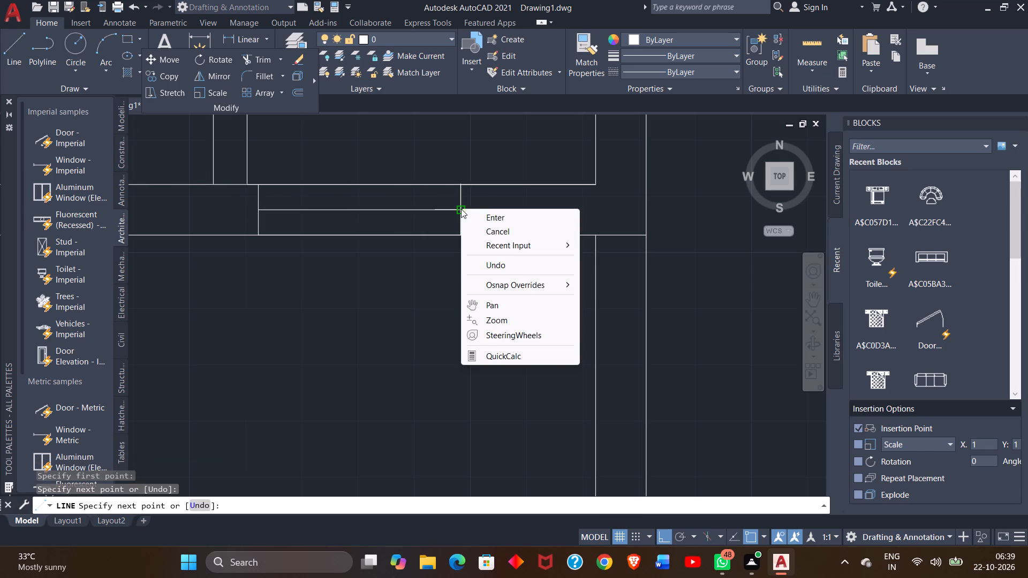
{"action": "left_click", "coordinate": [489, 214]}
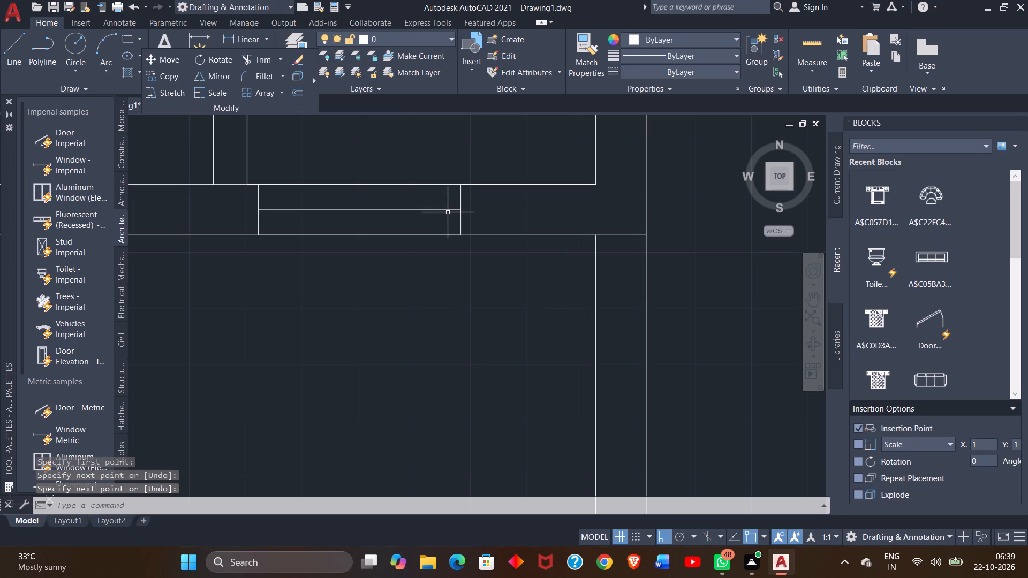
Offset the narrow room window's centre line 1" upward to form the glass double line.
{"action": "left_click", "coordinate": [440, 209]}
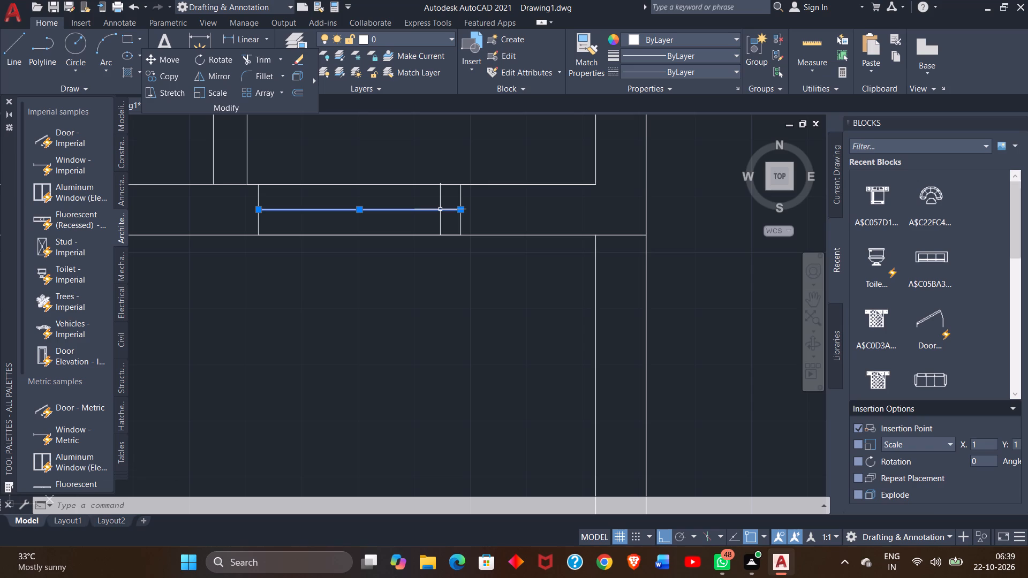
{"action": "type", "text": "off"}
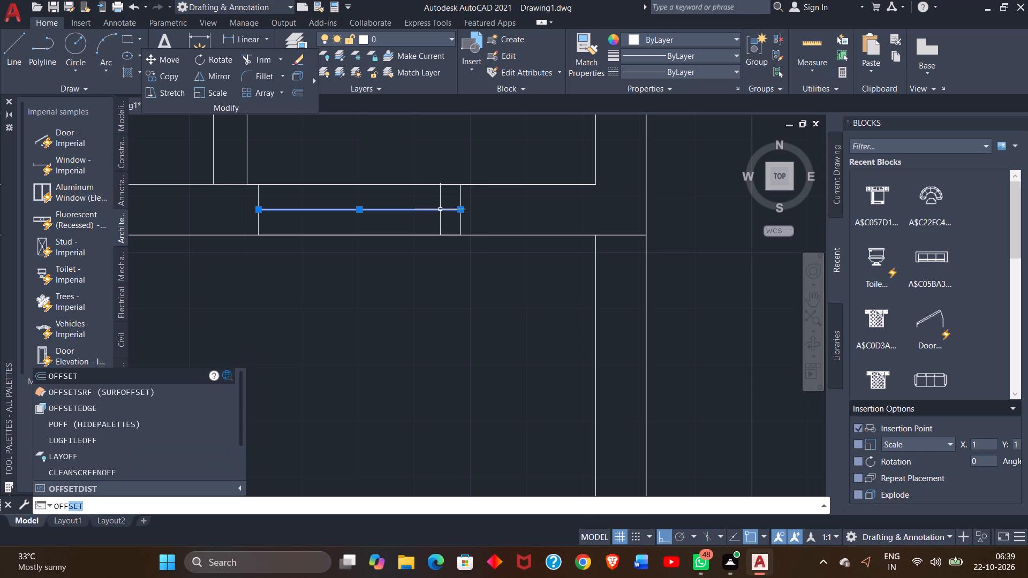
{"action": "key", "text": "Return"}
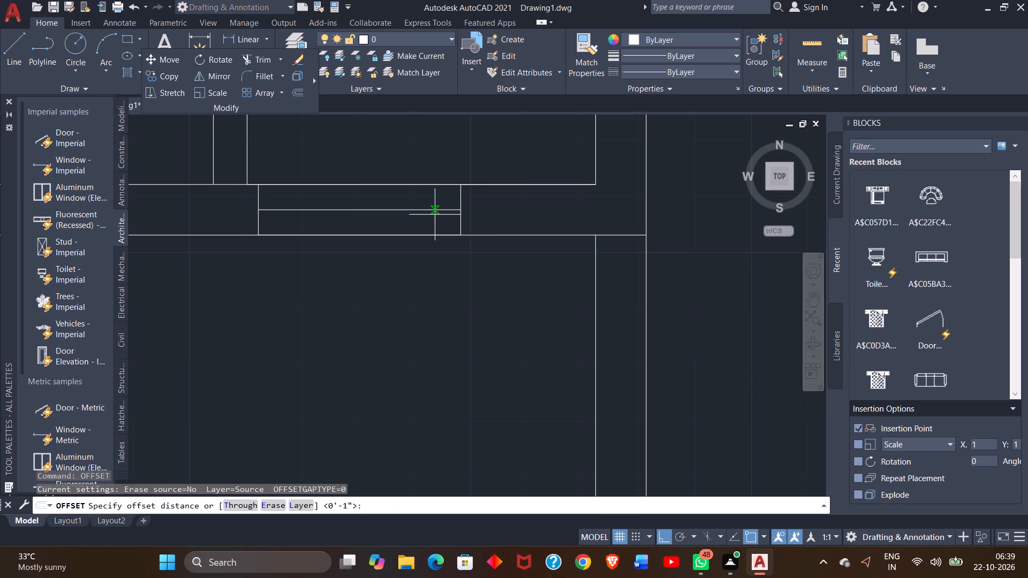
{"action": "key", "text": "1"}
{"action": "key", "text": "shift+quotedbl"}
{"action": "key", "text": "Return"}
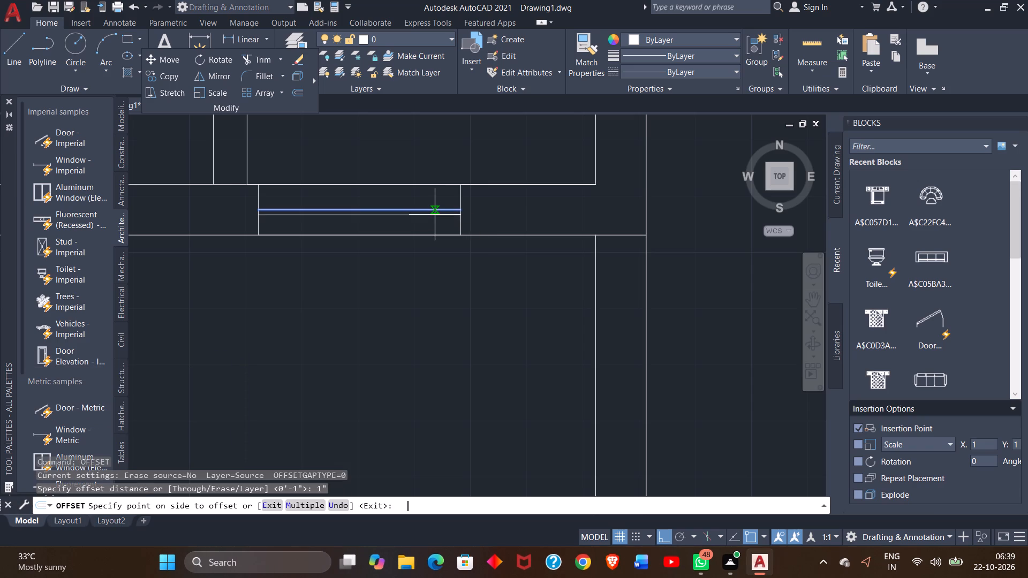
{"action": "left_click", "coordinate": [436, 202]}
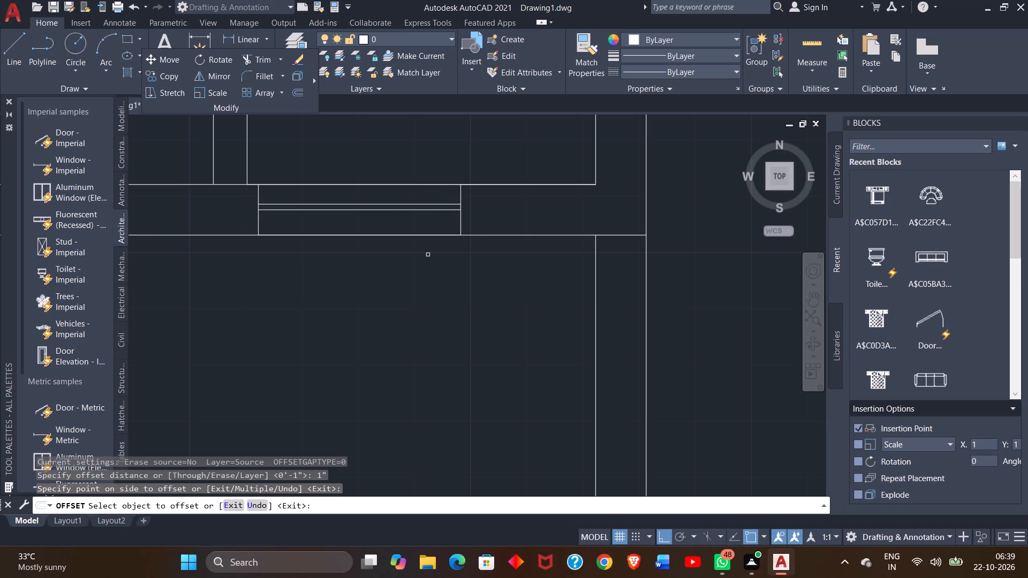
{"action": "scroll", "coordinate": [428, 255], "scroll_direction": "down", "scroll_amount": 4, "text": "ctrl"}
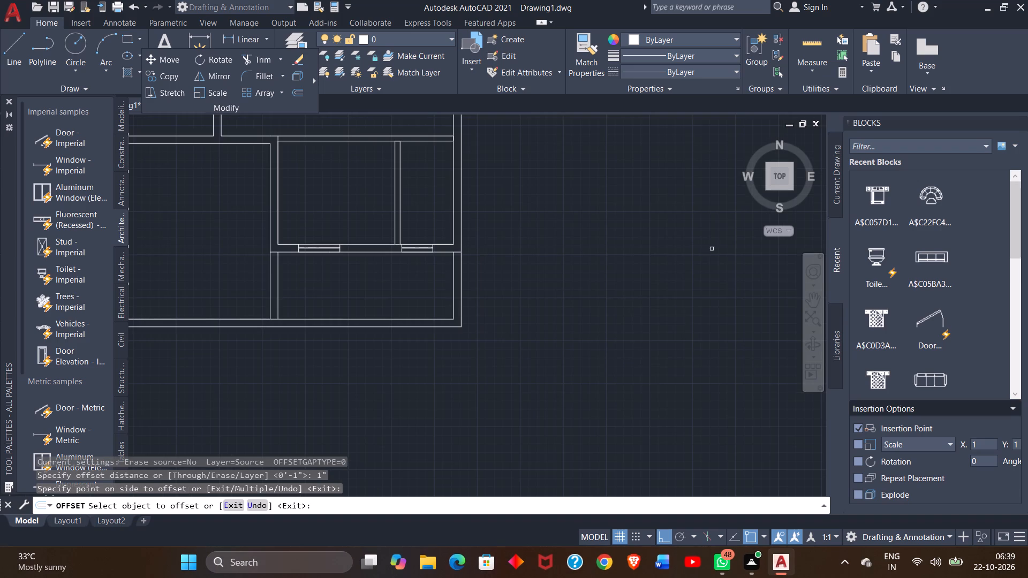
{"action": "left_click", "coordinate": [571, 273]}
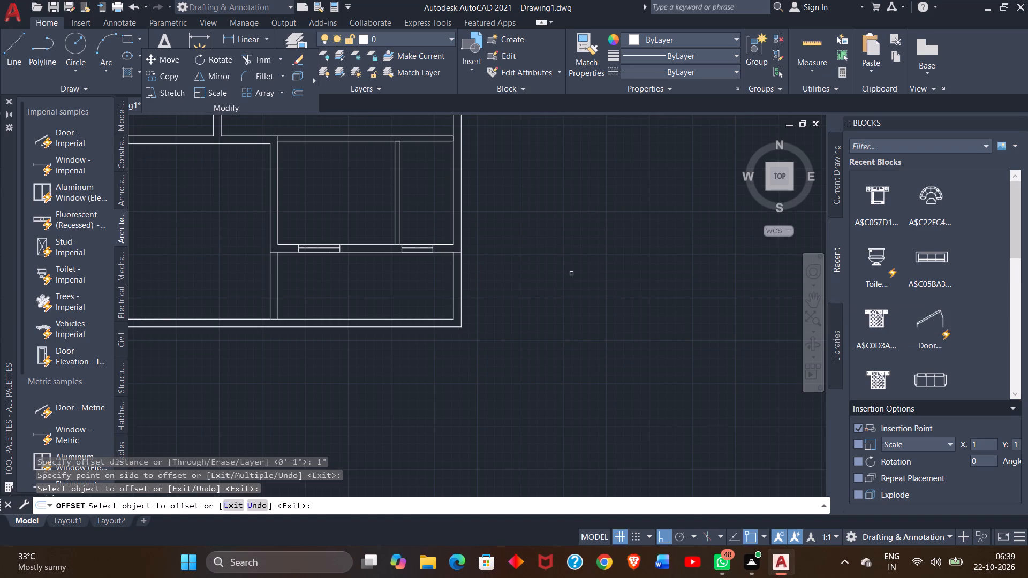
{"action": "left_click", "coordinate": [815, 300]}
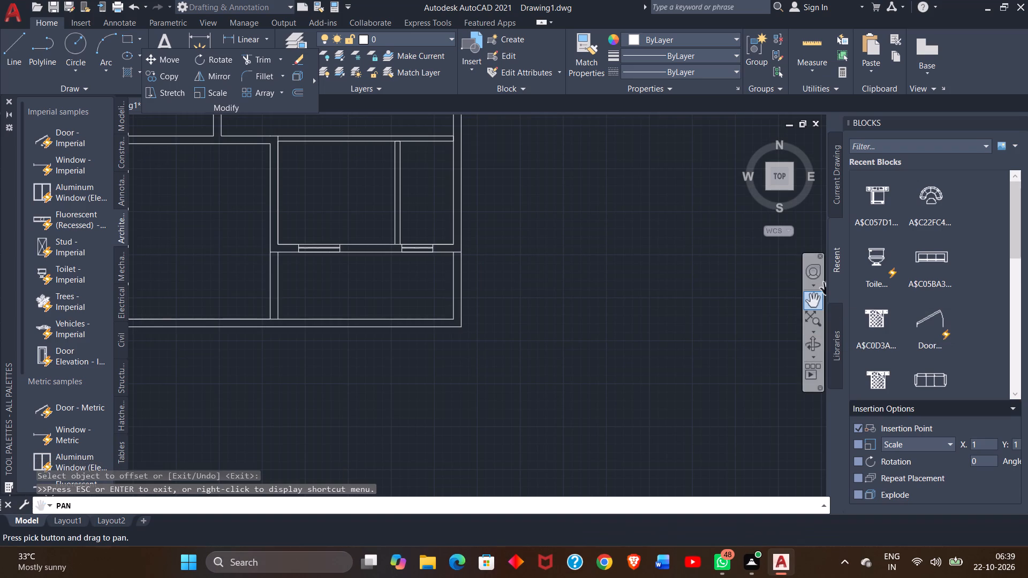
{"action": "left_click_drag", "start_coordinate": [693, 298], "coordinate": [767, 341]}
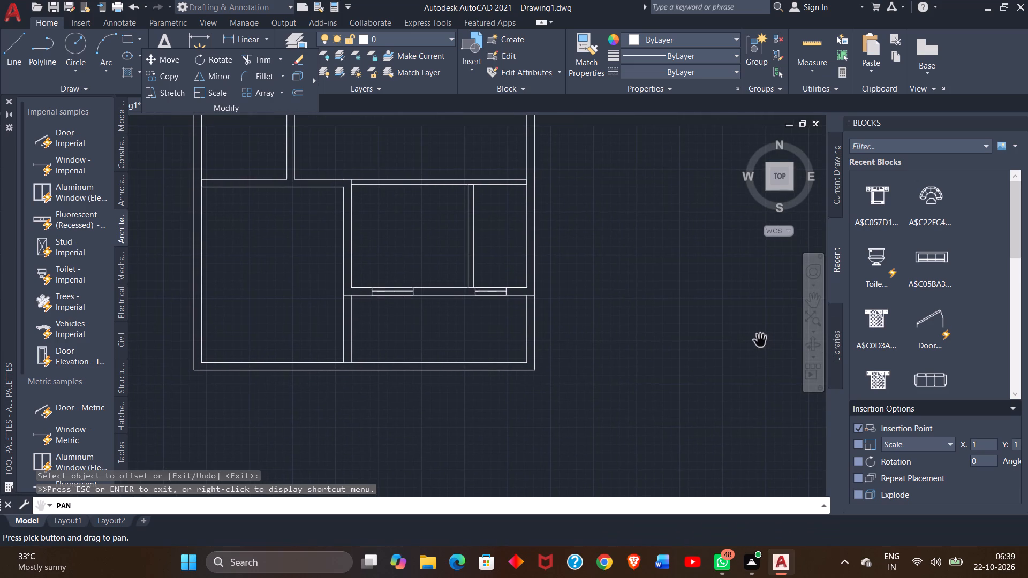
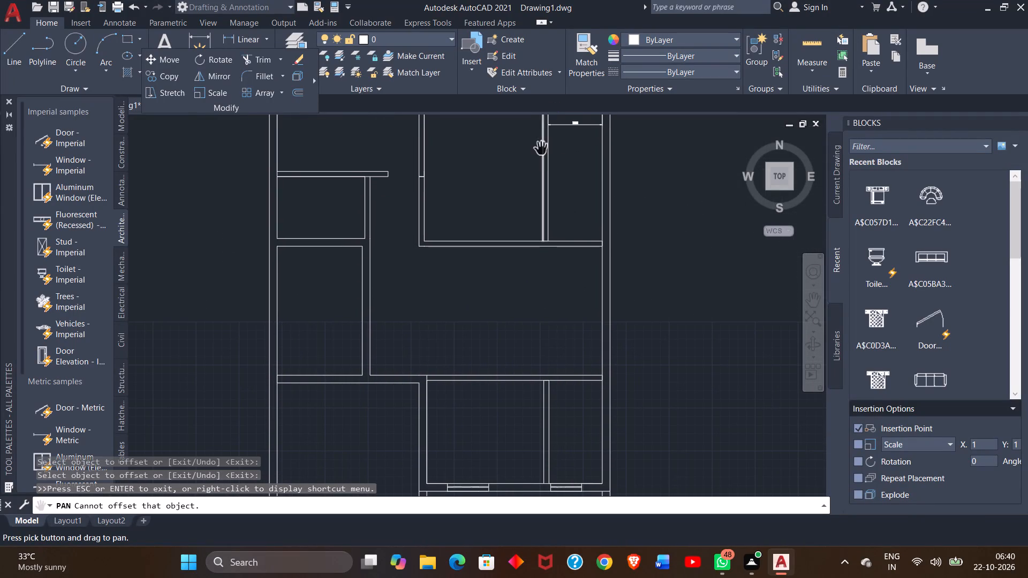
Draw two crossing diagonal lines between the opposite inner corners of the shallow room at the plan's upper right.
{"action": "left_click_drag", "start_coordinate": [481, 188], "coordinate": [536, 287]}
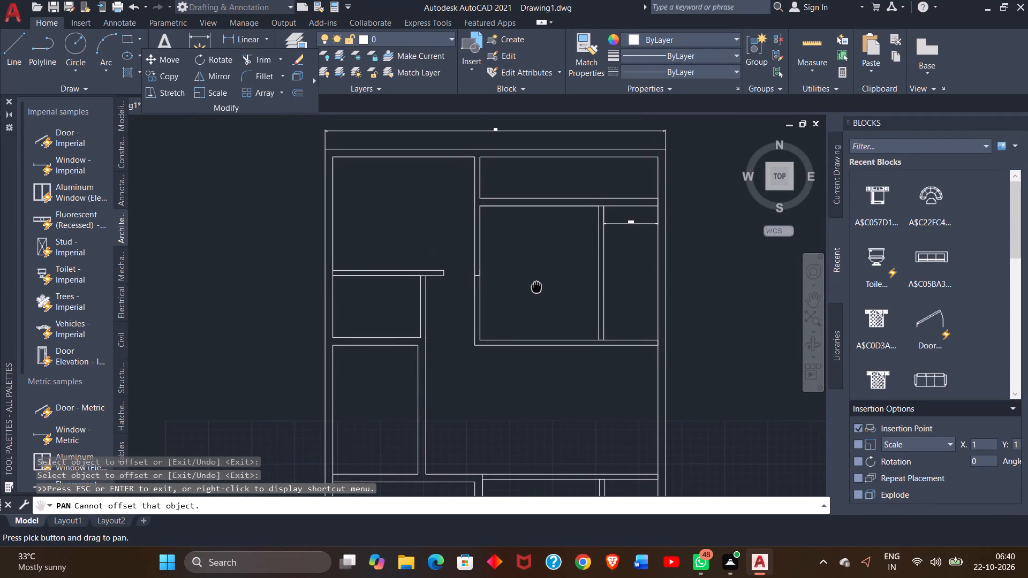
{"action": "left_click_drag", "start_coordinate": [536, 287], "coordinate": [533, 267]}
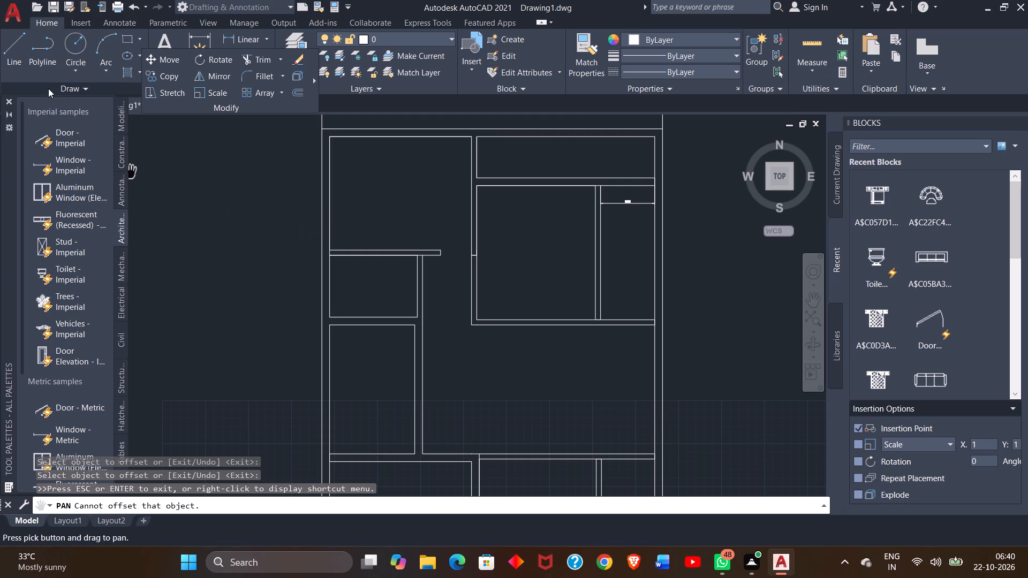
{"action": "left_click", "coordinate": [20, 61]}
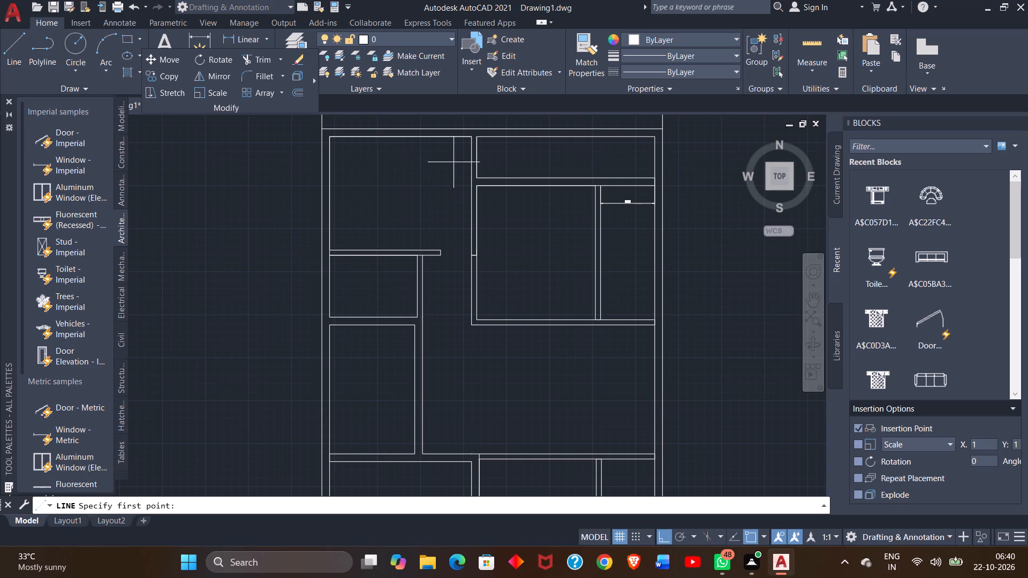
{"action": "left_click", "coordinate": [478, 140]}
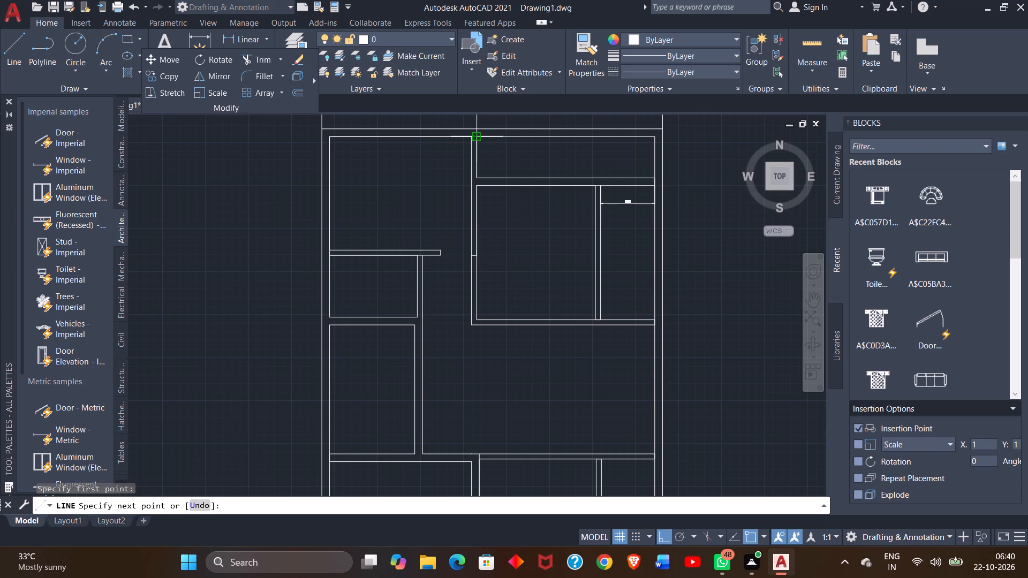
{"action": "left_click", "coordinate": [656, 175]}
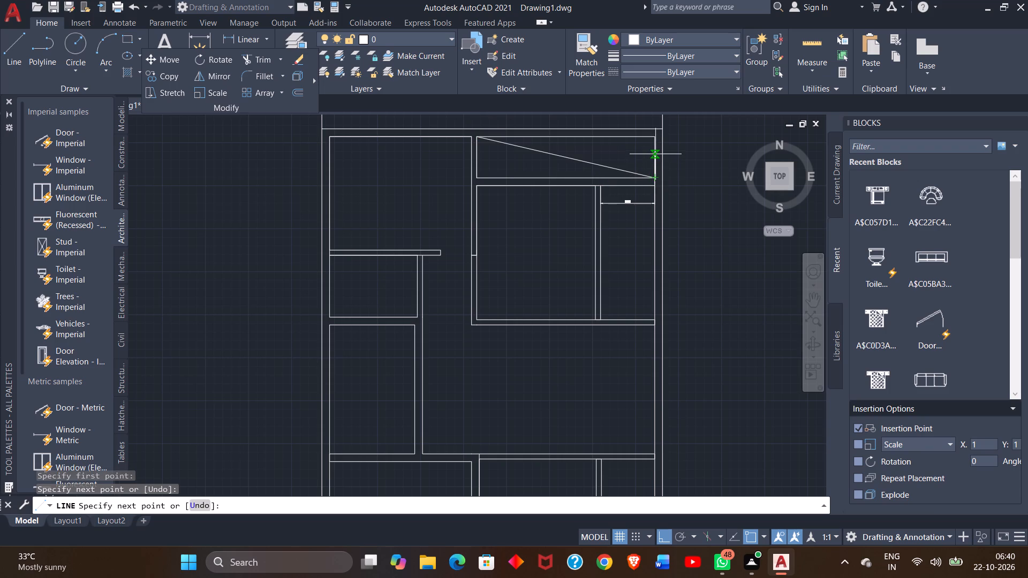
{"action": "right_click", "coordinate": [655, 154]}
{"action": "left_click", "coordinate": [672, 161]}
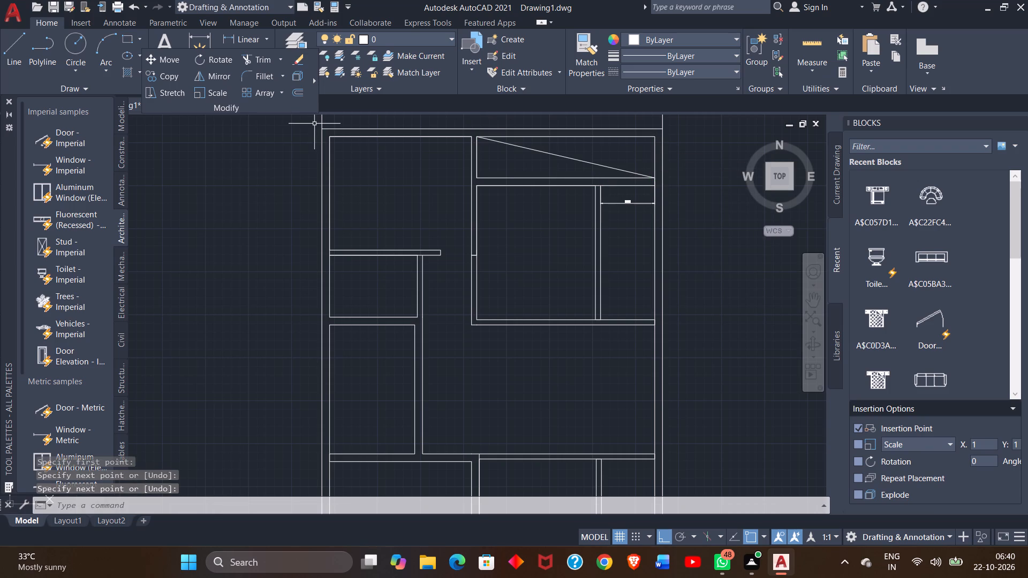
{"action": "left_click", "coordinate": [22, 48]}
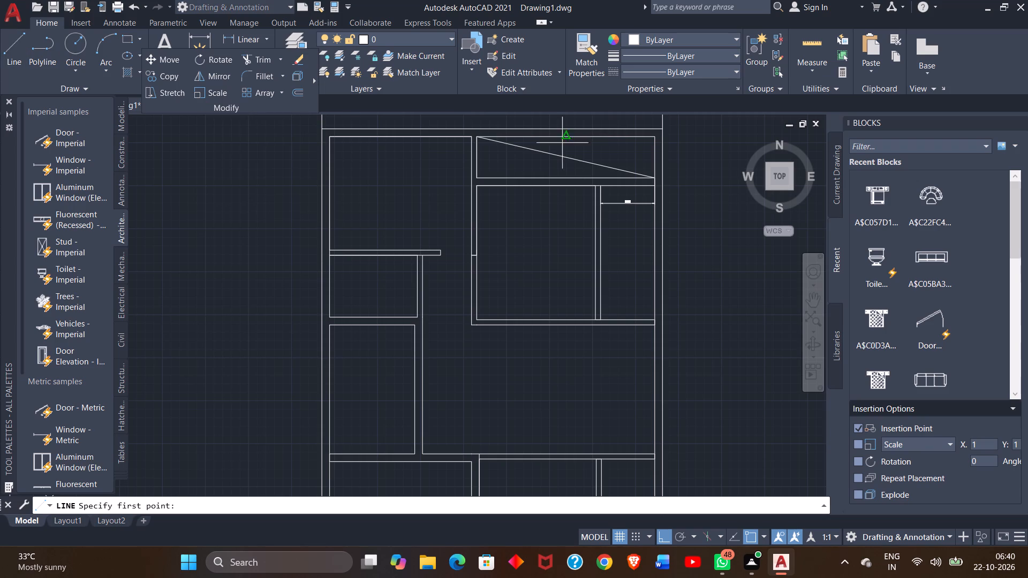
{"action": "left_click_drag", "start_coordinate": [654, 140], "coordinate": [504, 197]}
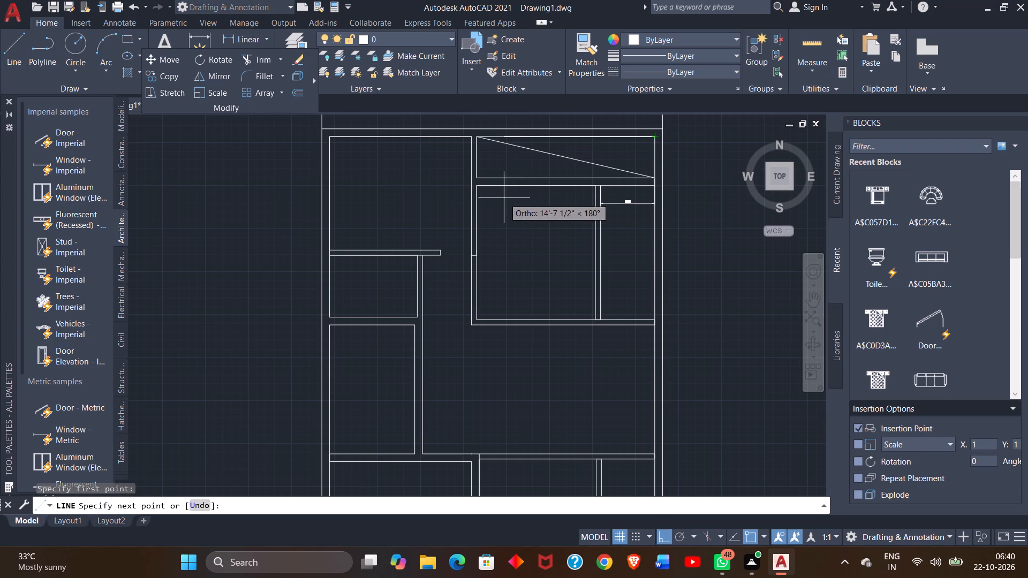
{"action": "left_click_drag", "start_coordinate": [504, 197], "coordinate": [477, 178]}
{"action": "left_click", "coordinate": [477, 178]}
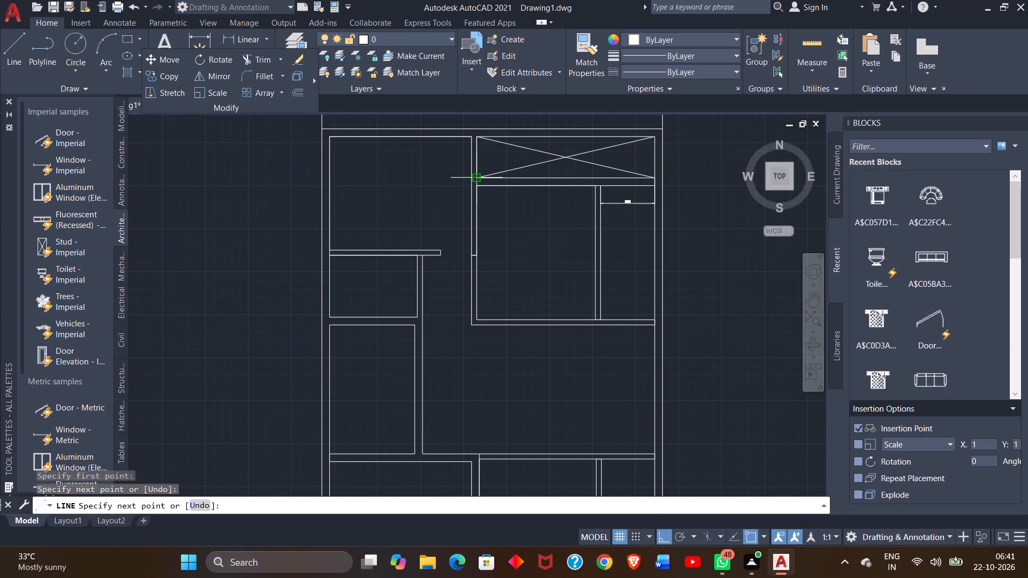
{"action": "right_click", "coordinate": [467, 172]}
{"action": "left_click", "coordinate": [481, 180]}
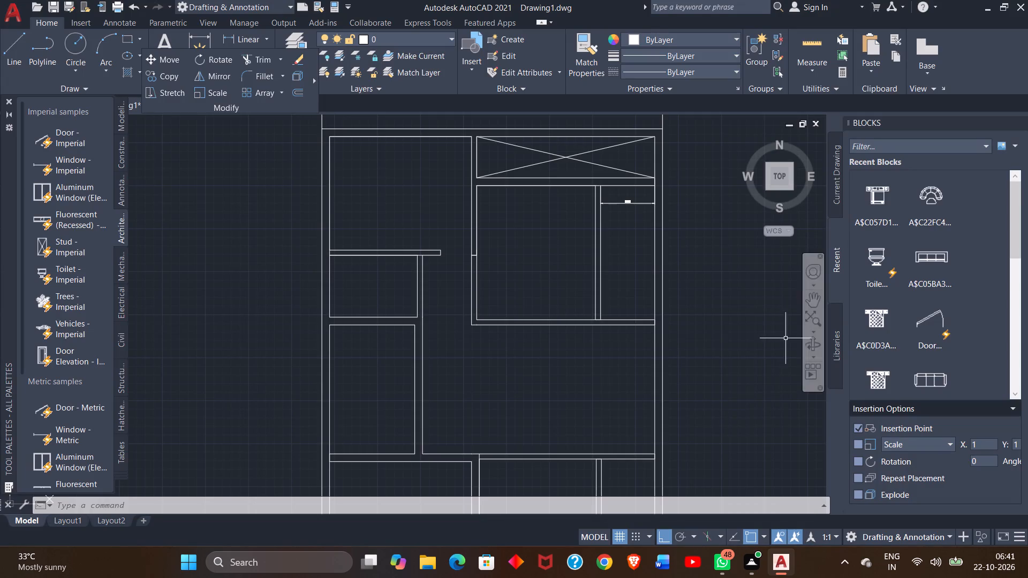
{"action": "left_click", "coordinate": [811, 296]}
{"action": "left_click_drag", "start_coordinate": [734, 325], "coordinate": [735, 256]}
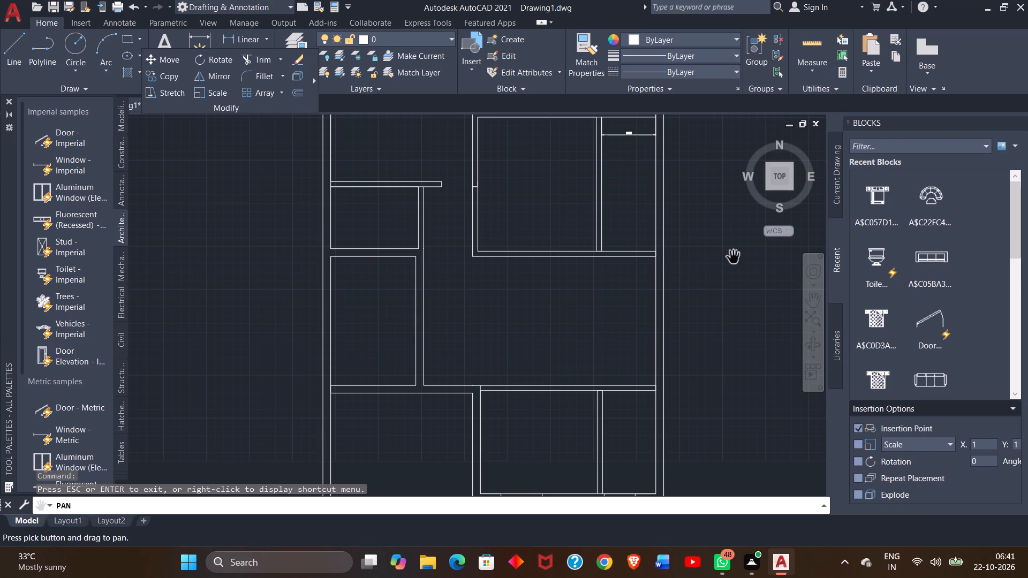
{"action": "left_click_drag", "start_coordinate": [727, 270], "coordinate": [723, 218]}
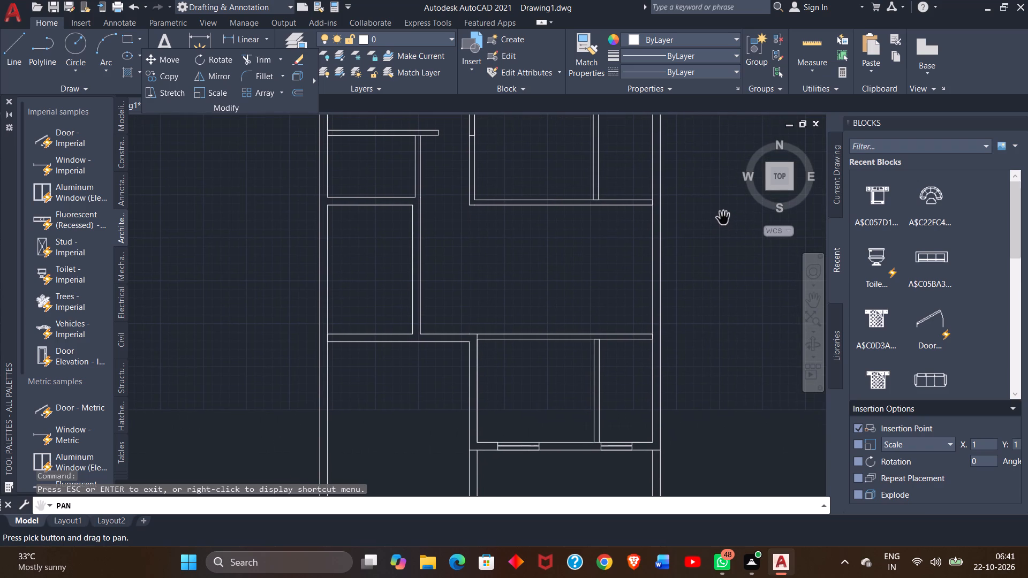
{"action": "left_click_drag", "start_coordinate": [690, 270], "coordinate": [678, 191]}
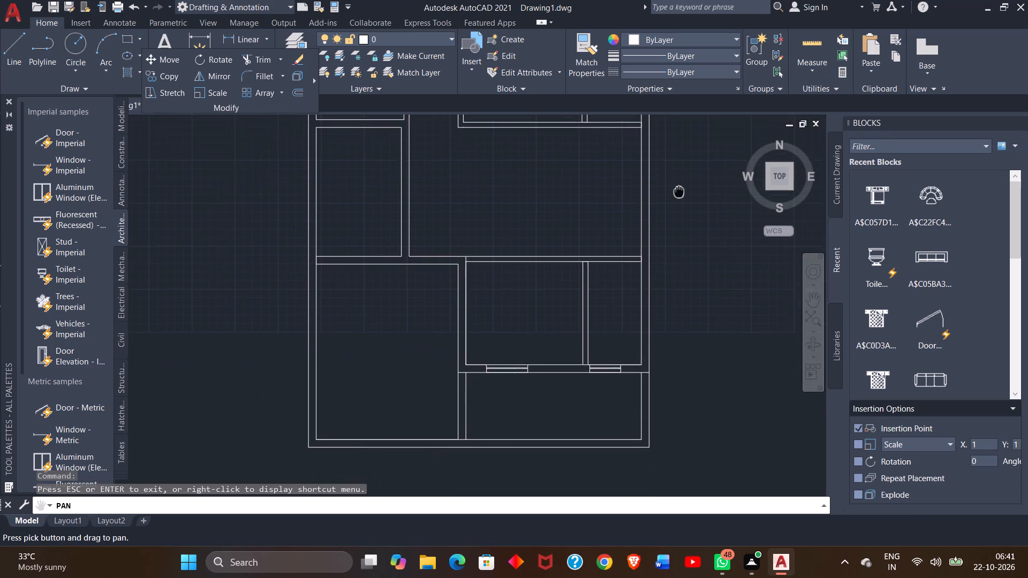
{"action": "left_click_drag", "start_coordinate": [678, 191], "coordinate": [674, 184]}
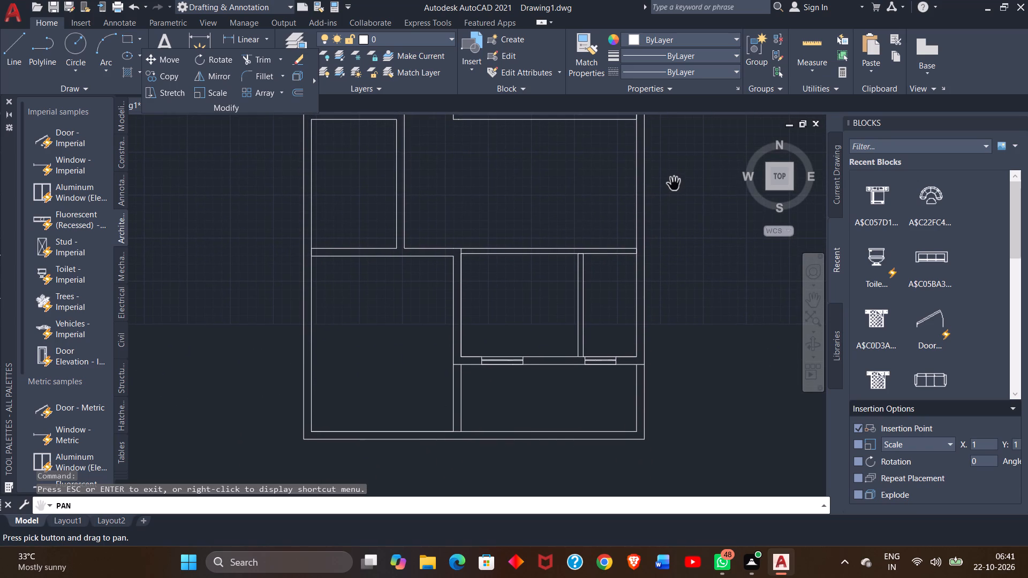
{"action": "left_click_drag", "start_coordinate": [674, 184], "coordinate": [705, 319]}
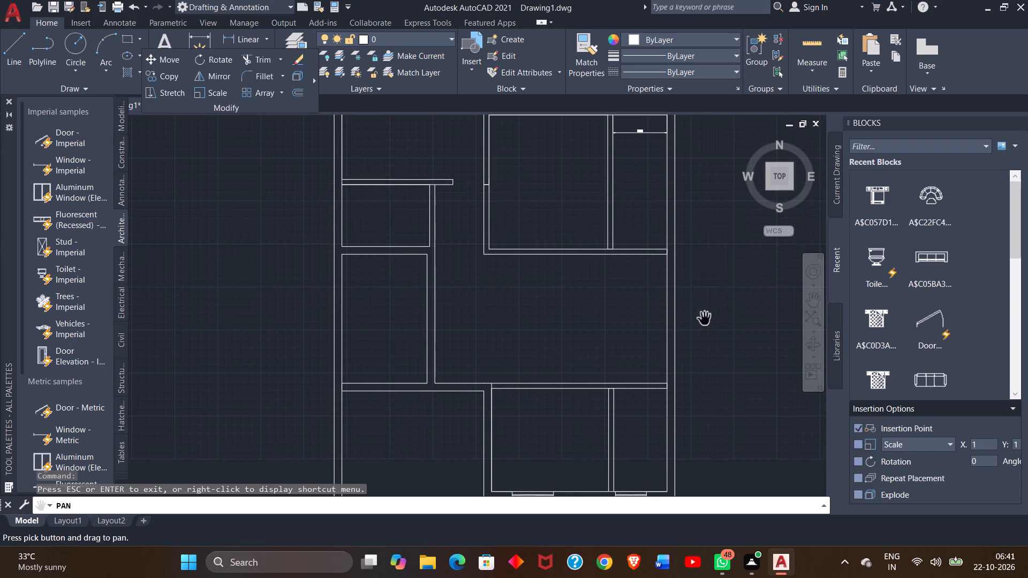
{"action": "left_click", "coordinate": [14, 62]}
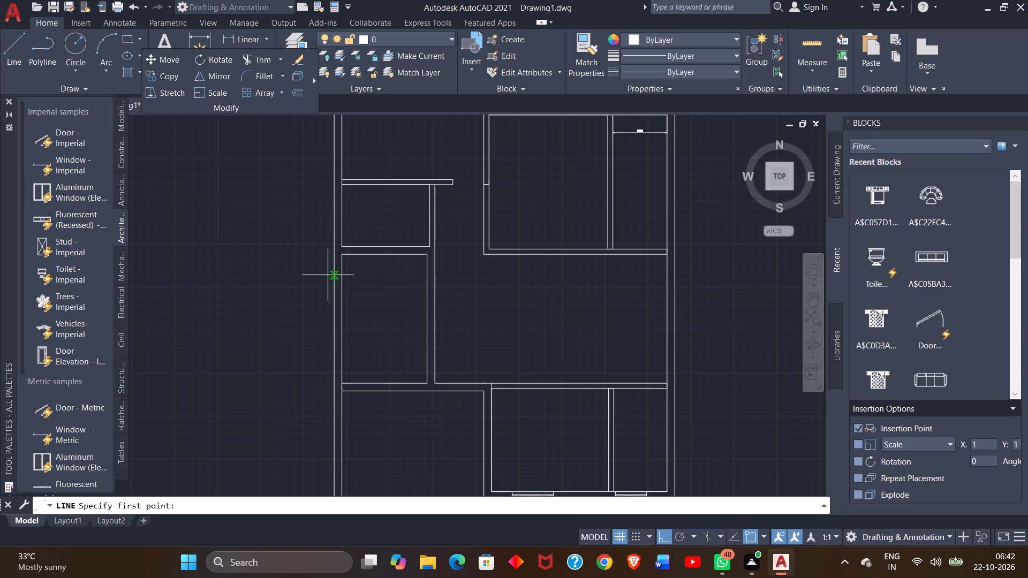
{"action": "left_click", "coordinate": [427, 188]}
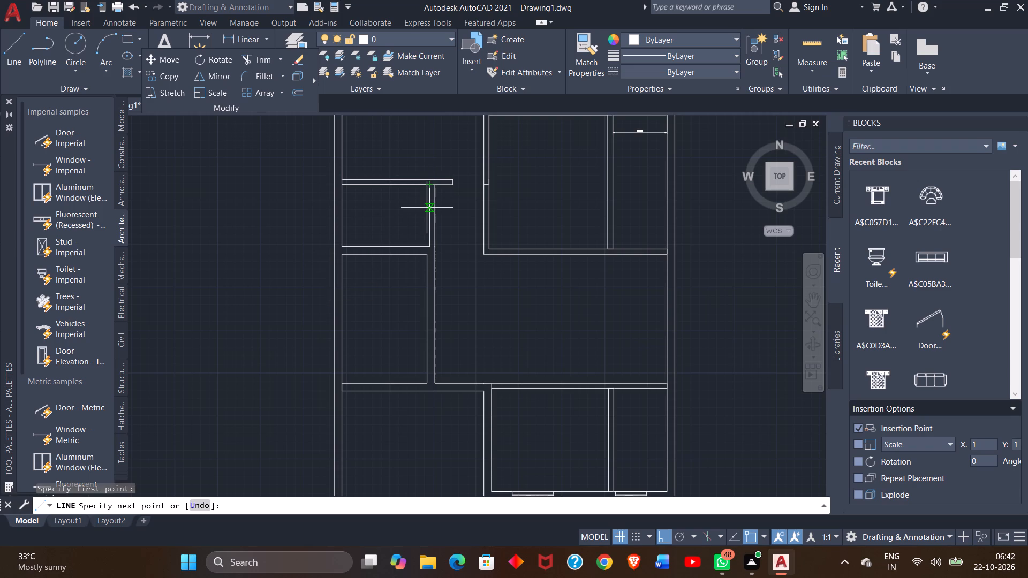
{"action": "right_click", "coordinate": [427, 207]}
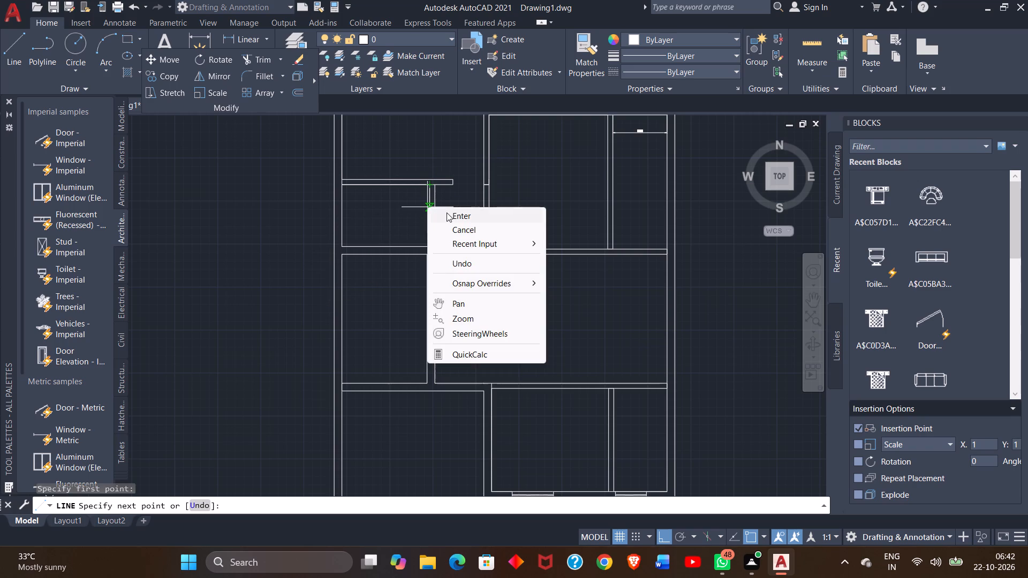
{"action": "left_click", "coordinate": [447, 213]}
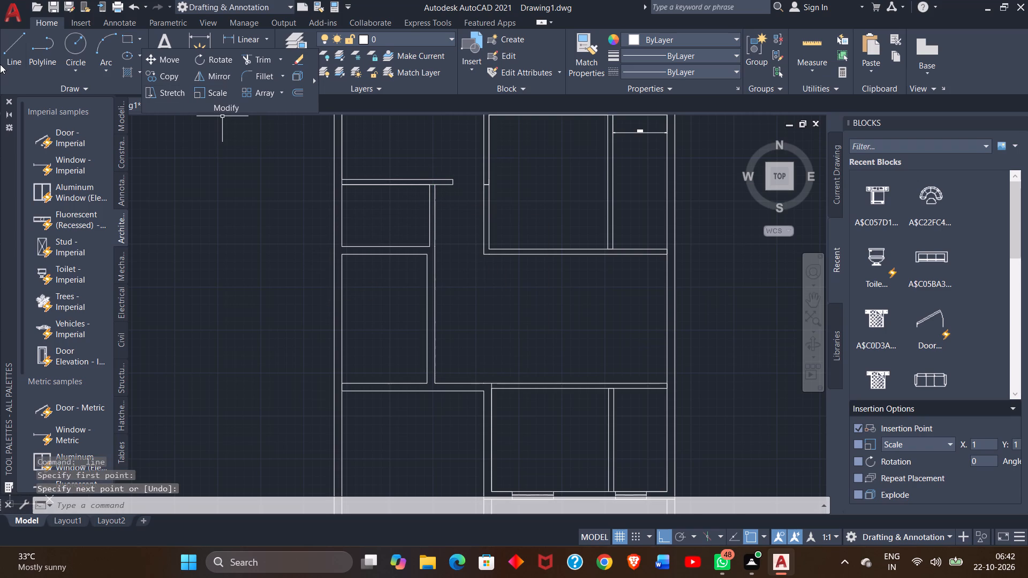
Outline a 3' door opening in the small left room's right wall, starting from its lower-right inner corner and running upward.
{"action": "left_click", "coordinate": [14, 57]}
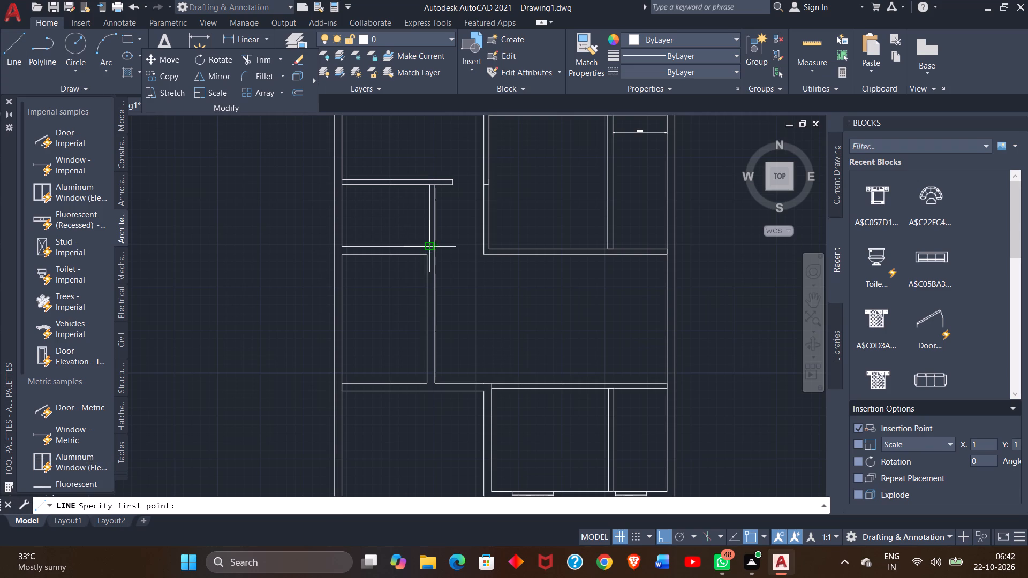
{"action": "left_click", "coordinate": [428, 247]}
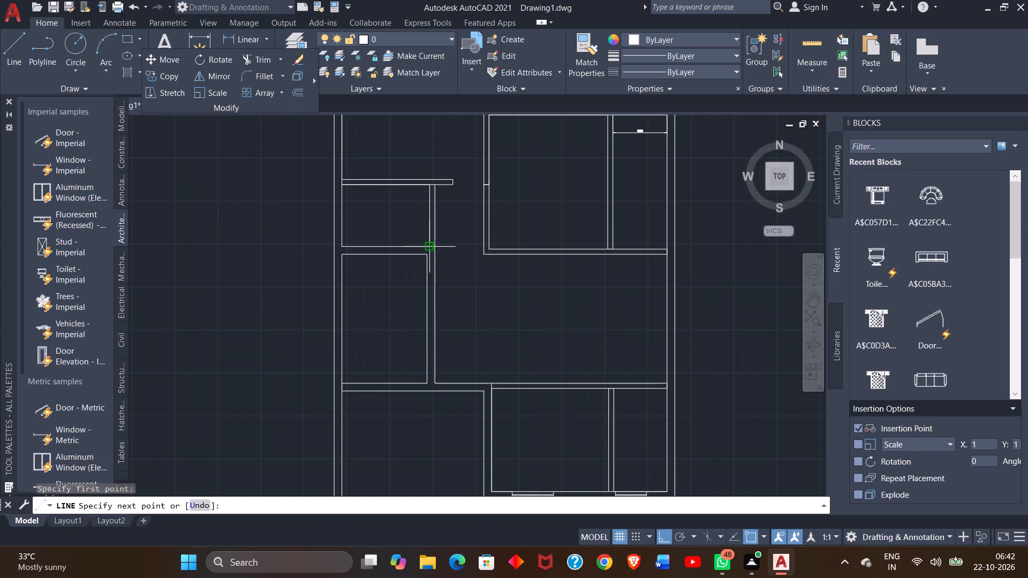
{"action": "scroll", "coordinate": [428, 247], "scroll_direction": "up", "scroll_amount": 2, "text": "ctrl"}
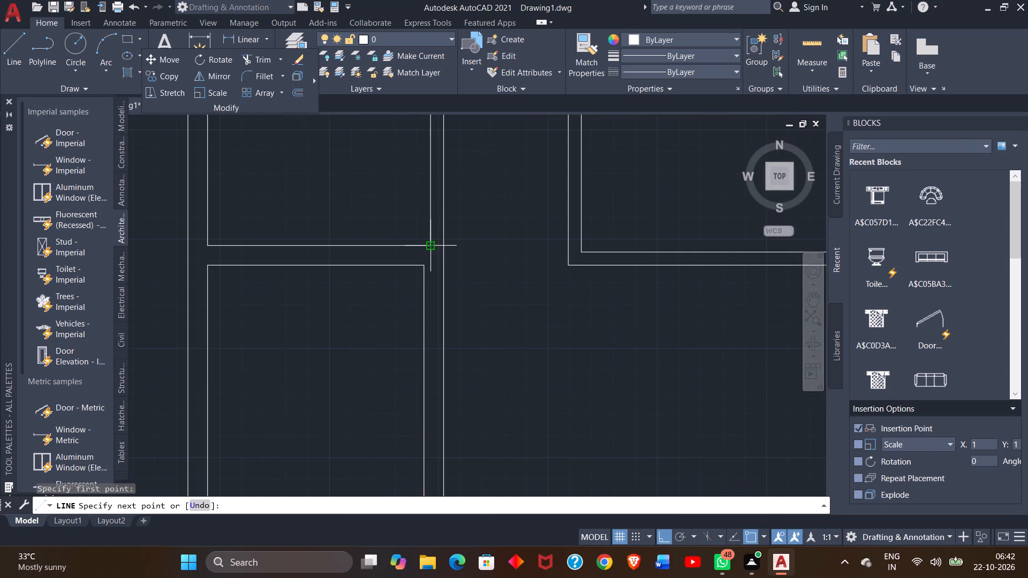
{"action": "left_click", "coordinate": [442, 247]}
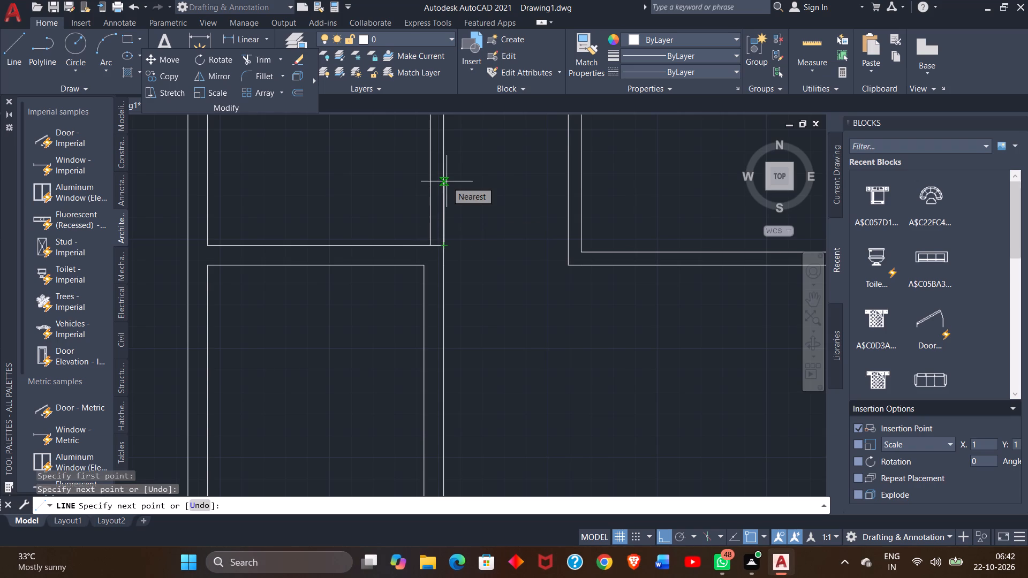
{"action": "type", "text": "3'"}
{"action": "key", "text": "Return"}
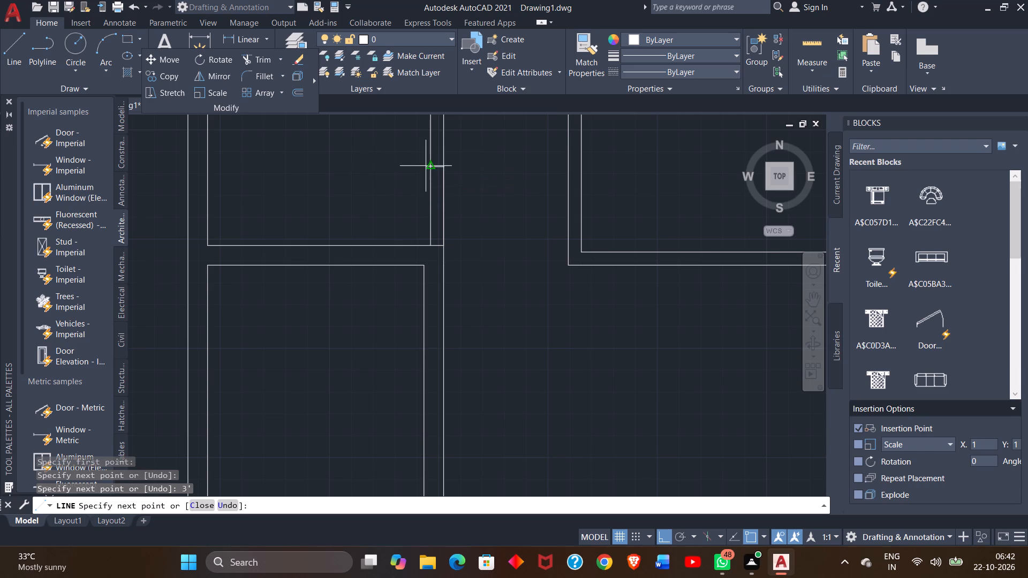
{"action": "left_click", "coordinate": [435, 166]}
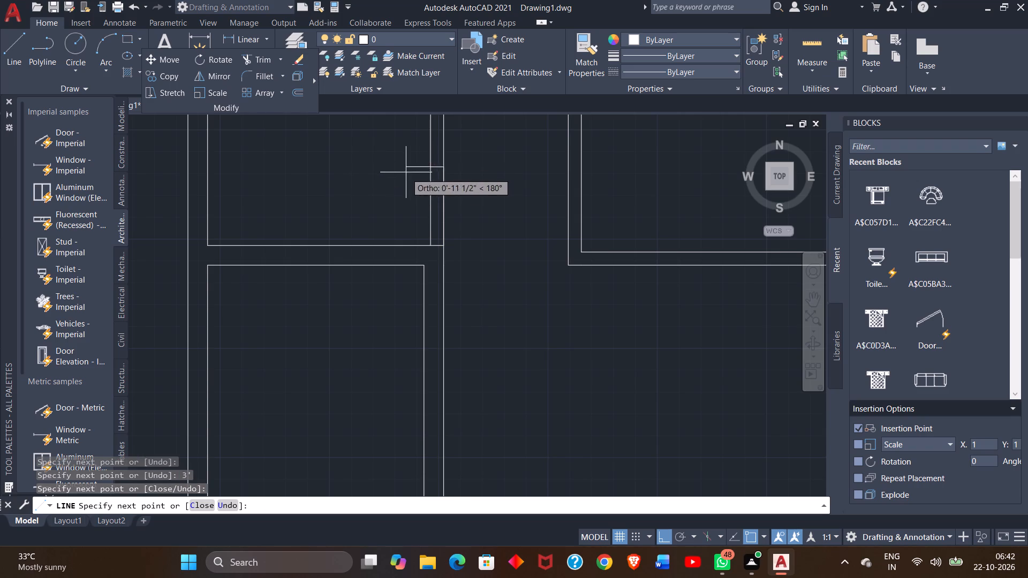
{"action": "left_click", "coordinate": [429, 169]}
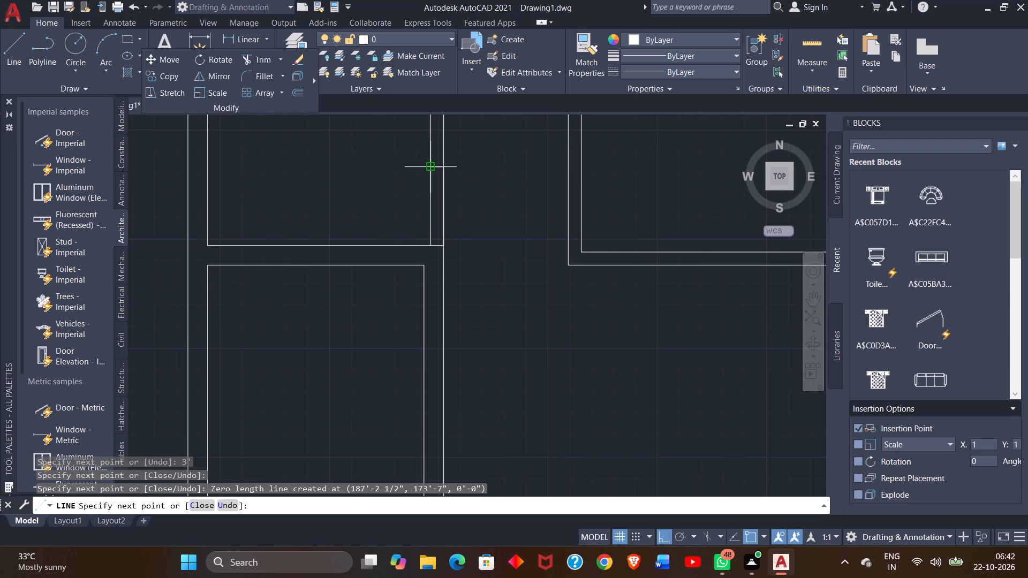
{"action": "right_click", "coordinate": [410, 165]}
{"action": "left_click", "coordinate": [433, 176]}
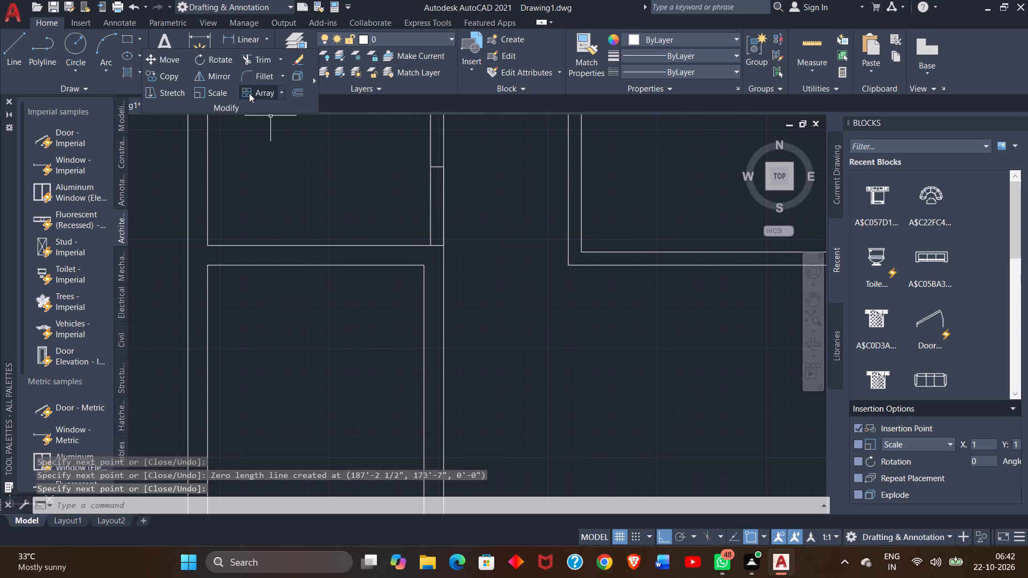
Trim both wall lines within the 3' opening in the small left room's right wall to clear the doorway.
{"action": "left_click", "coordinate": [254, 64]}
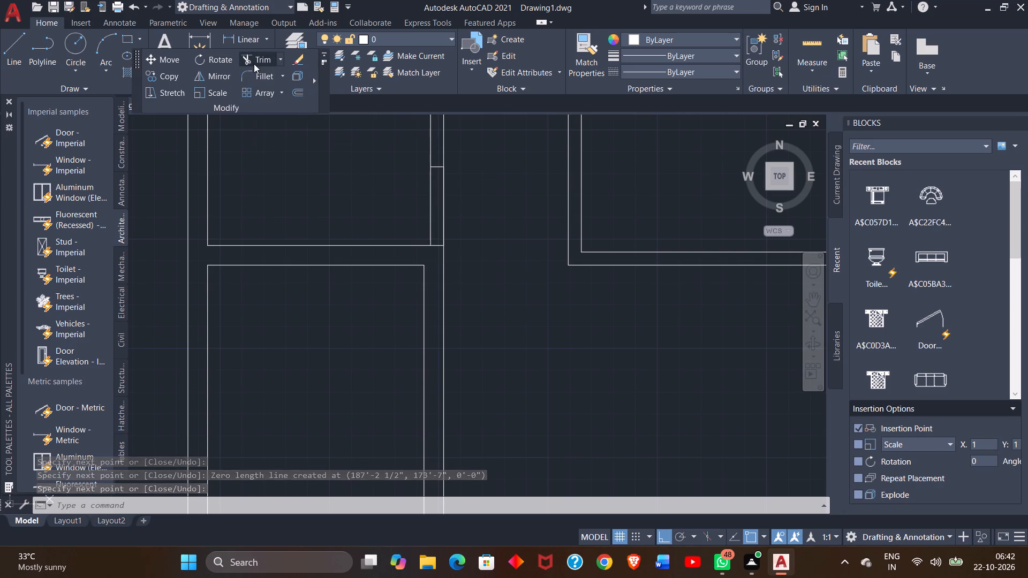
{"action": "left_click_drag", "start_coordinate": [372, 196], "coordinate": [465, 210]}
{"action": "left_click", "coordinate": [465, 210]}
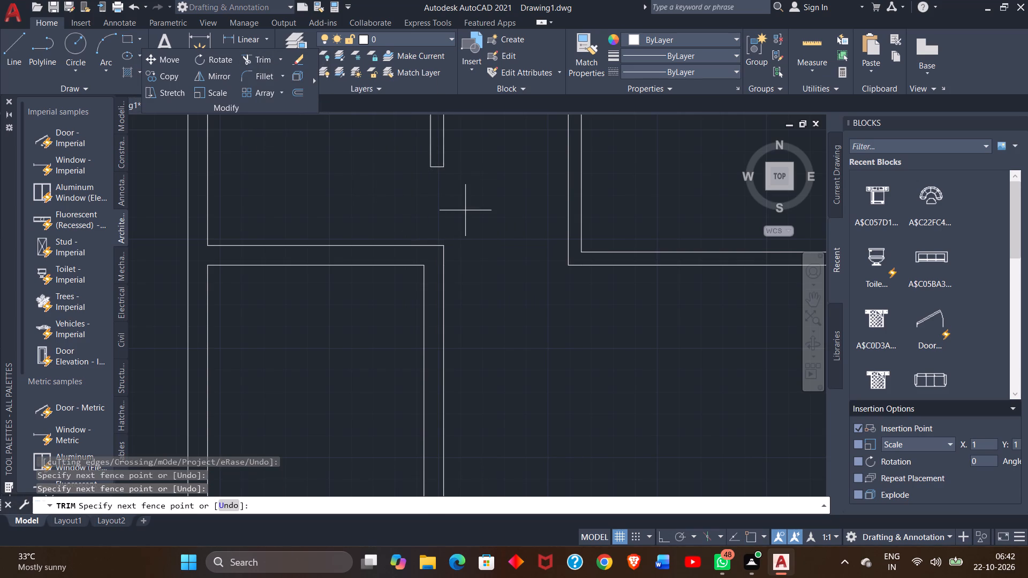
{"action": "scroll", "coordinate": [465, 210], "scroll_direction": "down", "scroll_amount": 1, "text": "ctrl"}
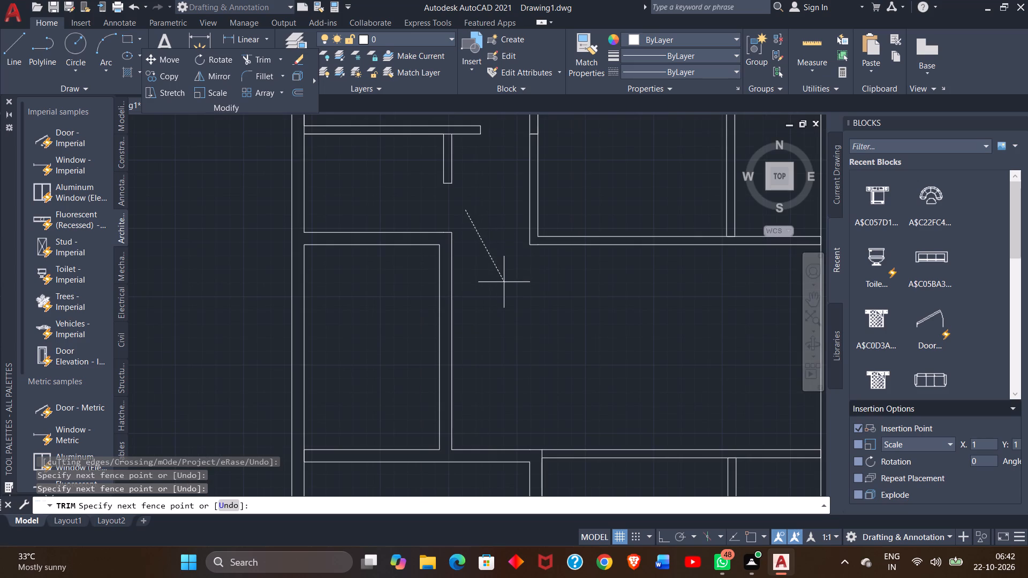
{"action": "left_click", "coordinate": [495, 267]}
{"action": "right_click", "coordinate": [495, 267]}
{"action": "left_click", "coordinate": [508, 277]}
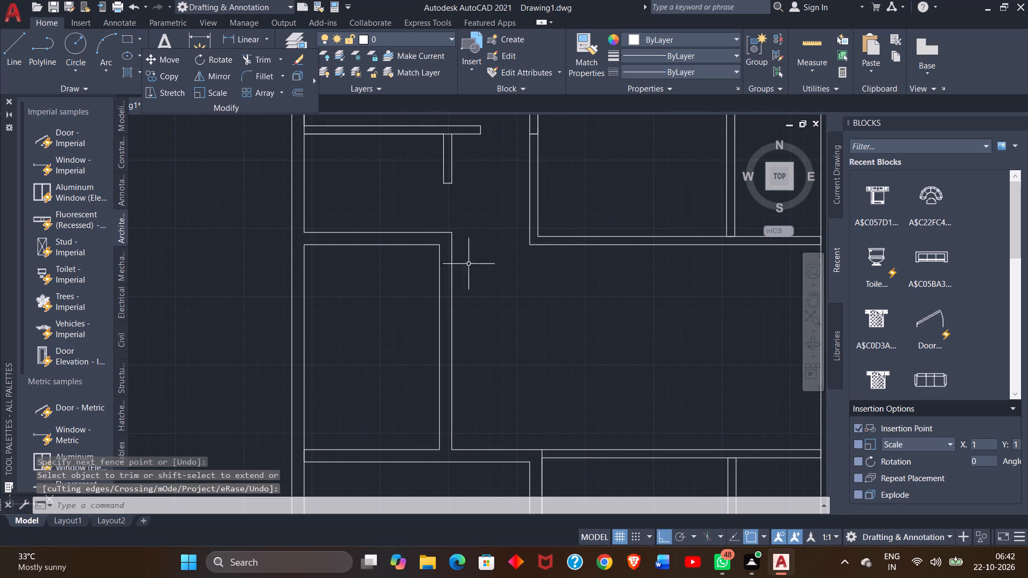
Draw a line across the upper-right room's left wall near its lower corner, level with the small left room's lower inner edge.
{"action": "left_click", "coordinate": [3, 58]}
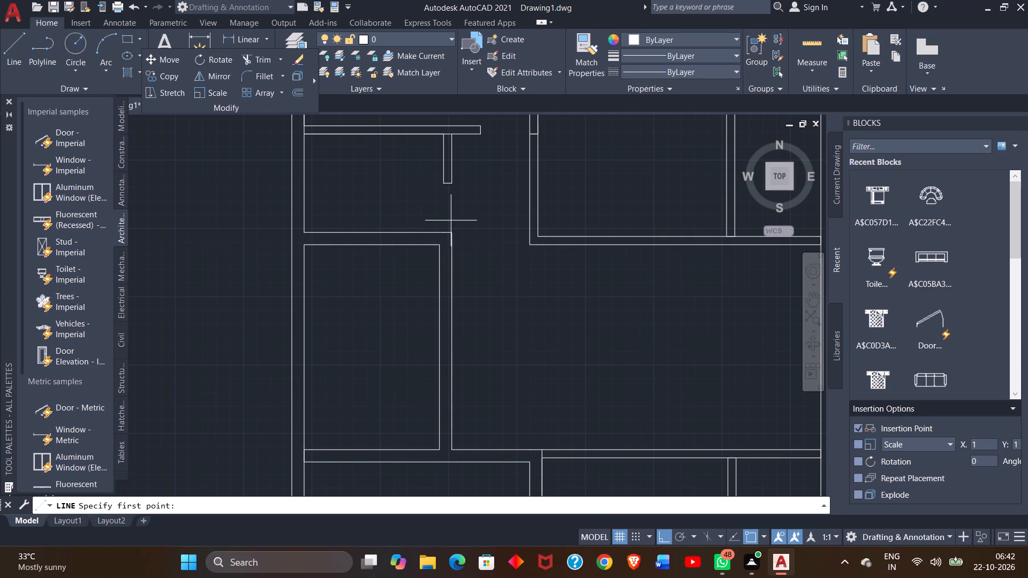
{"action": "left_click", "coordinate": [528, 229]}
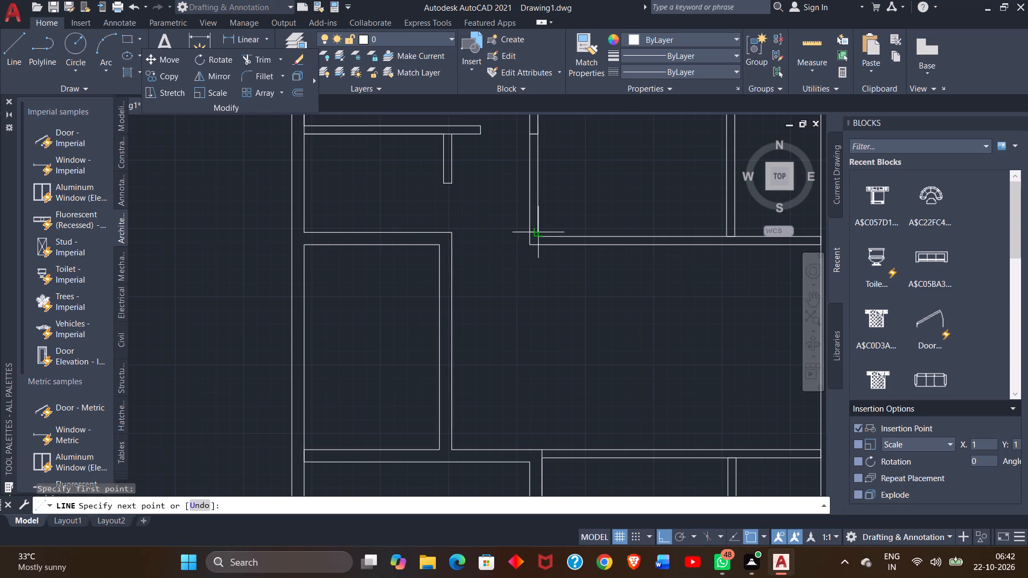
{"action": "left_click", "coordinate": [539, 229]}
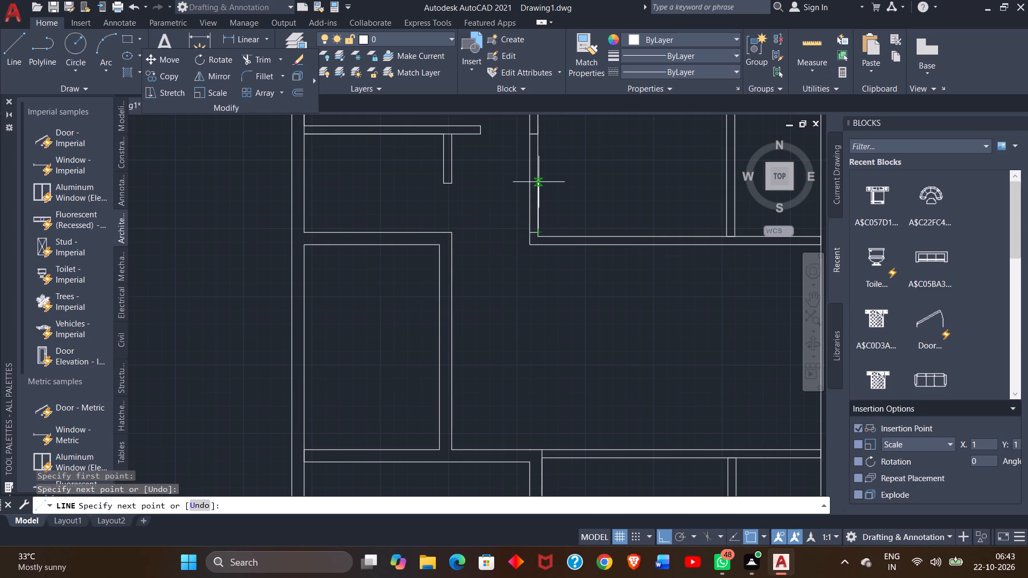
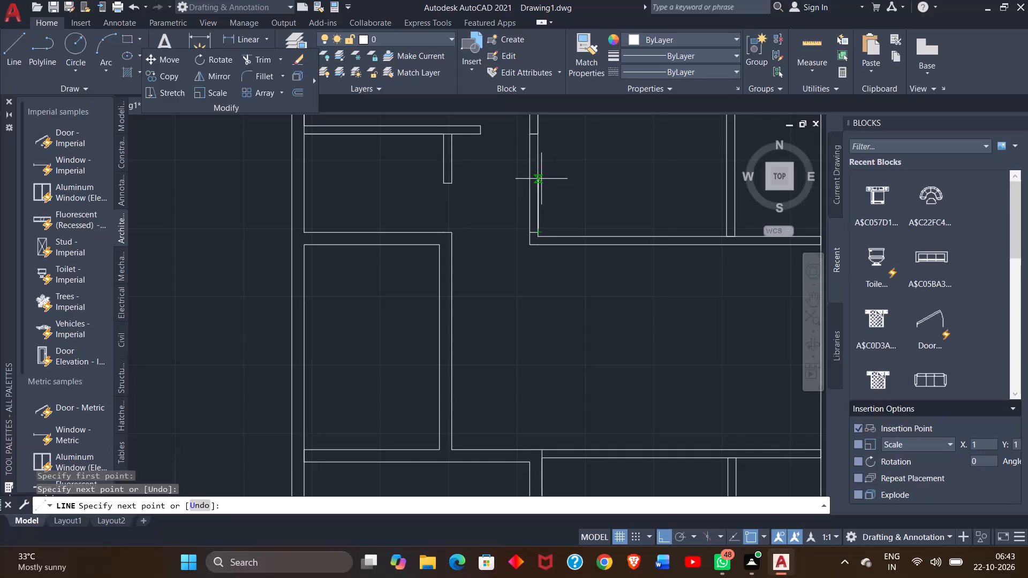
Finish the line drawn across the upper-right room's left wall near its lower corner.
{"action": "right_click", "coordinate": [541, 179]}
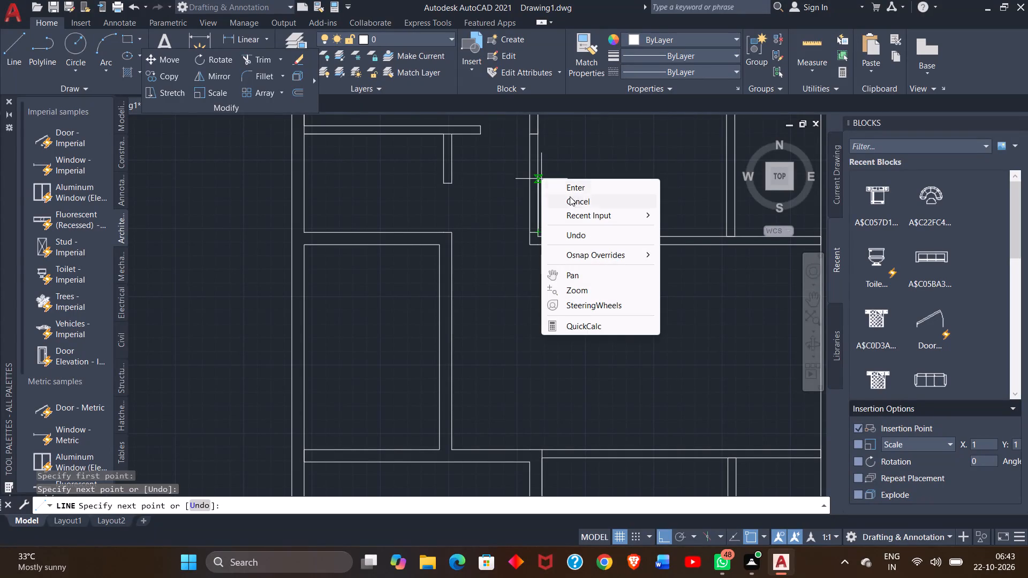
{"action": "left_click", "coordinate": [584, 184]}
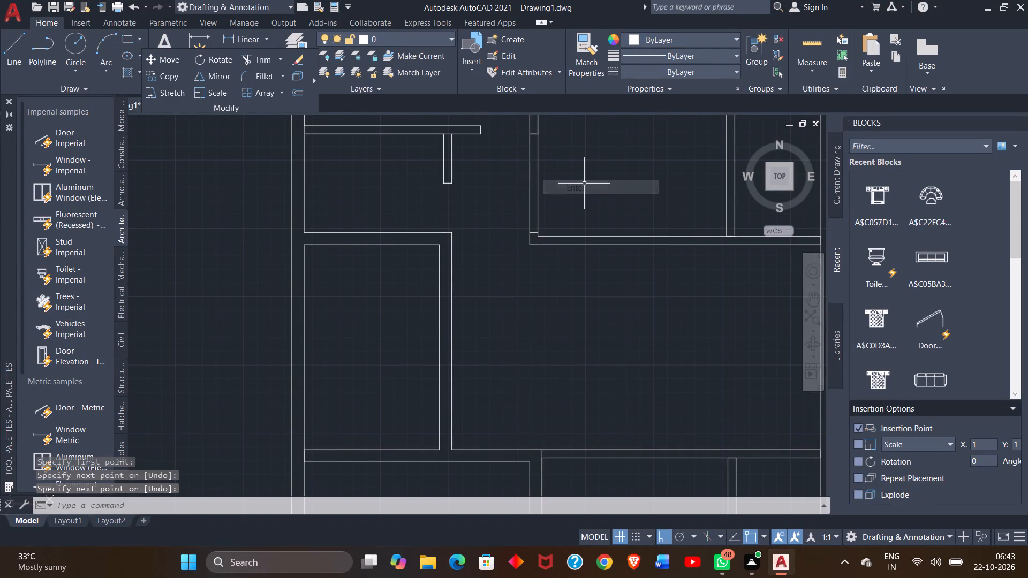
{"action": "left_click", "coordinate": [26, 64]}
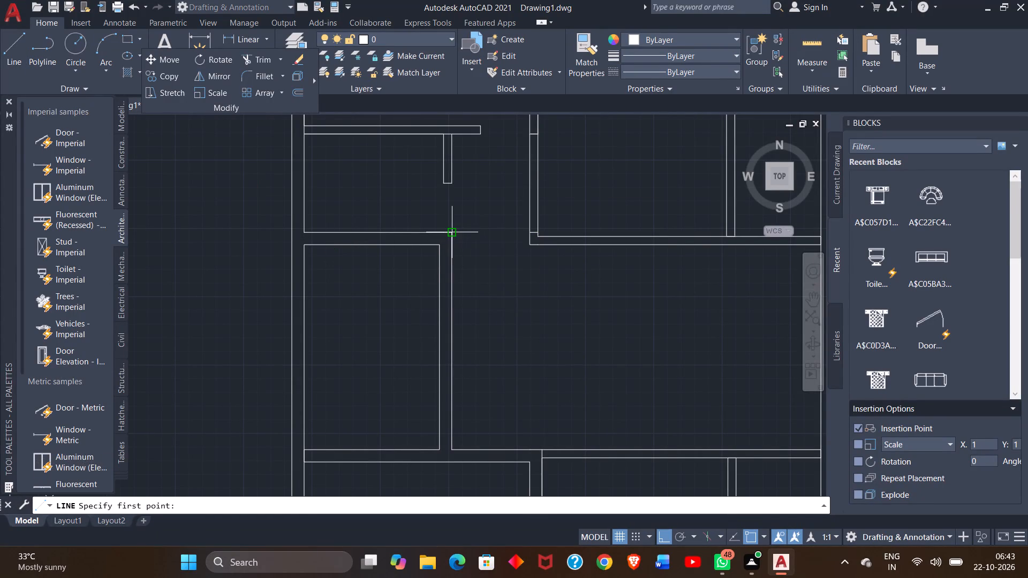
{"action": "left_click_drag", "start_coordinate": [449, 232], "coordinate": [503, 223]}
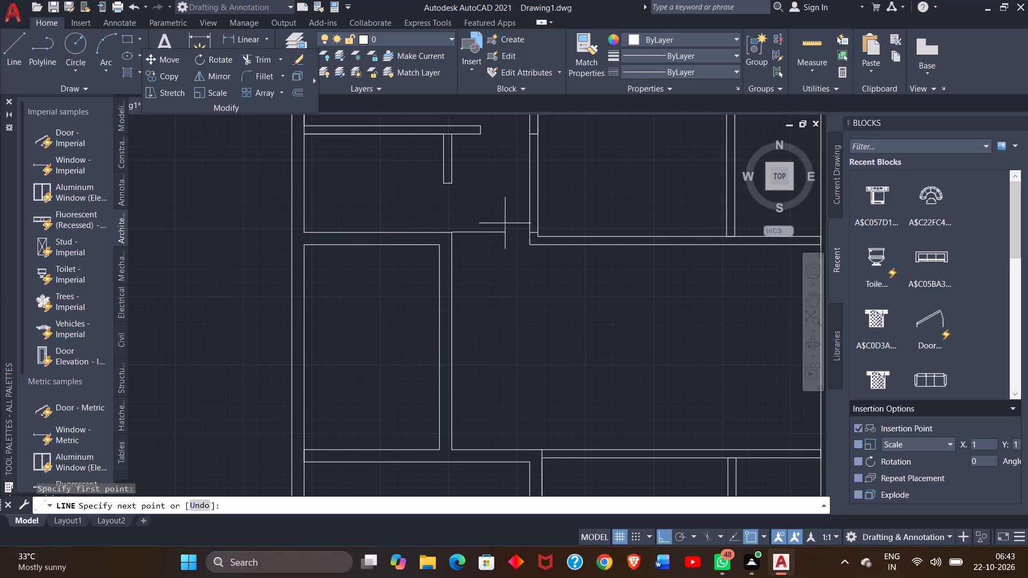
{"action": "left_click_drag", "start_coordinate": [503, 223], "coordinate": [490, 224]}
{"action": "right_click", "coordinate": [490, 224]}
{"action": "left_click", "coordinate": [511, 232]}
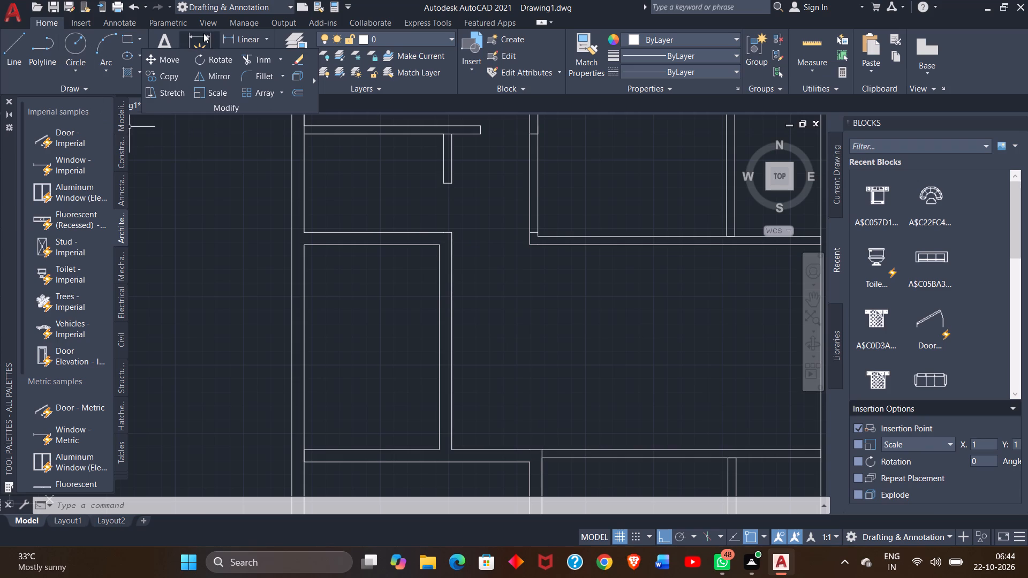
Draw a horizontal line from the middle-left room's upper-right inner corner to the upper-right room's lower-left outer corner.
{"action": "left_click", "coordinate": [3, 68]}
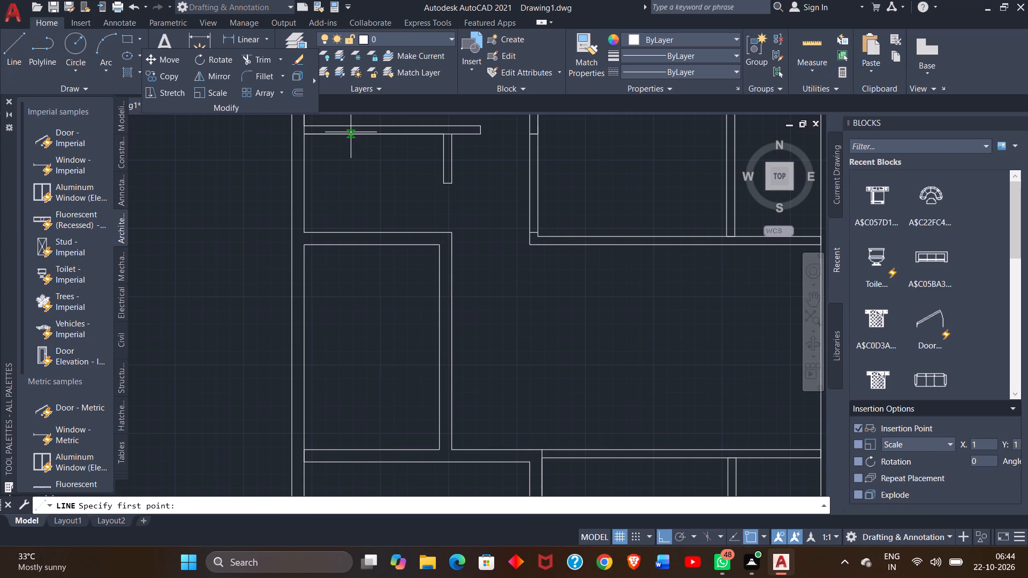
{"action": "left_click_drag", "start_coordinate": [437, 246], "coordinate": [533, 262]}
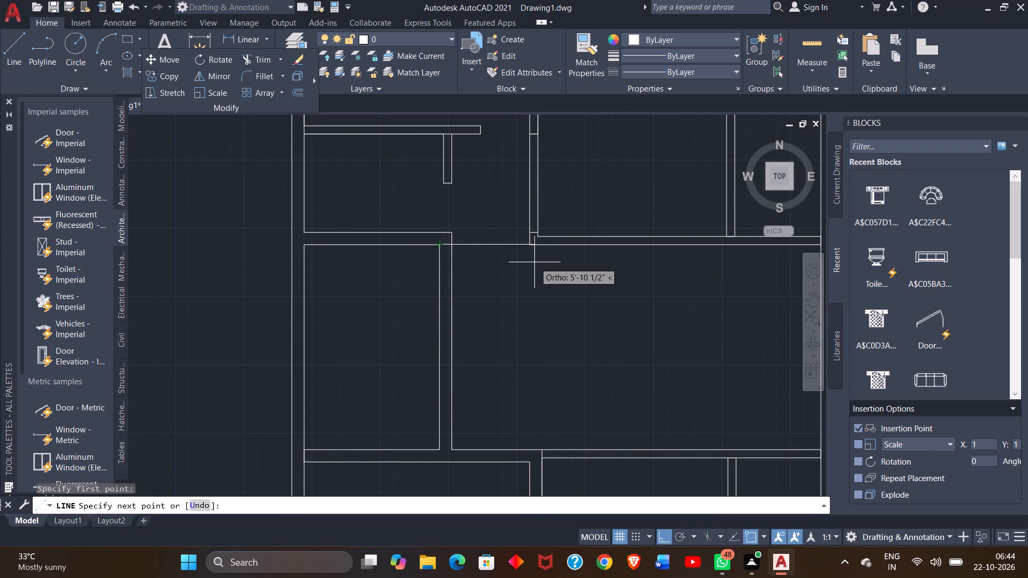
{"action": "left_click_drag", "start_coordinate": [533, 262], "coordinate": [531, 248]}
{"action": "left_click", "coordinate": [531, 248]}
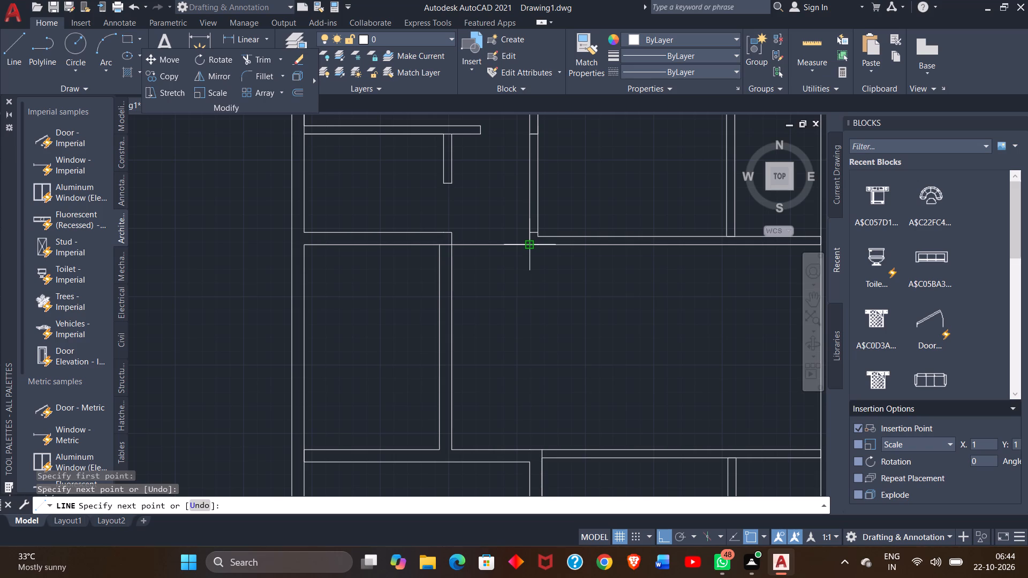
{"action": "right_click", "coordinate": [531, 248]}
{"action": "left_click", "coordinate": [572, 258]}
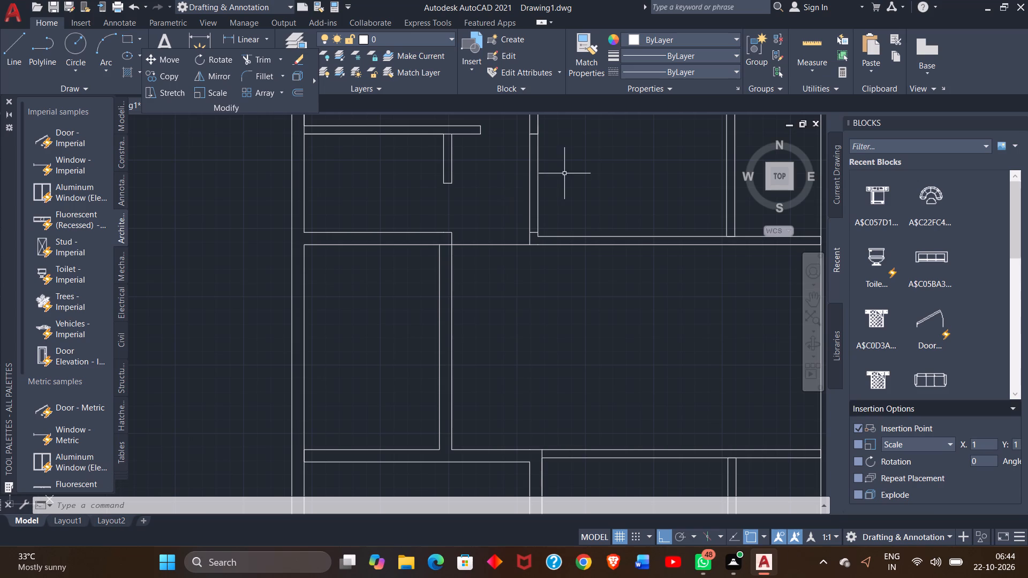
Trim both wall lines between the two jamb lines in the upper-right room's left wall to clear the doorway.
{"action": "left_click", "coordinate": [539, 163]}
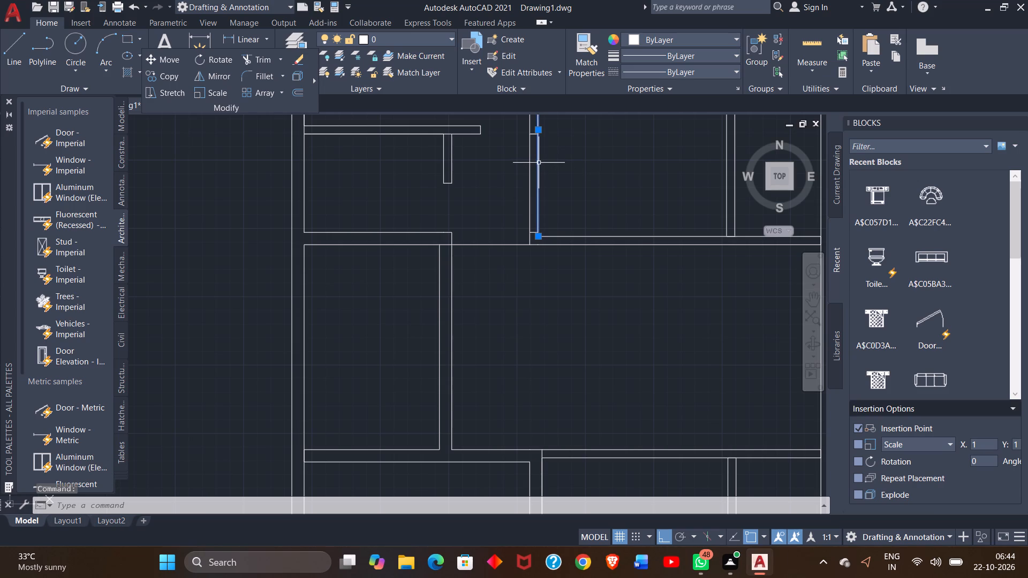
{"action": "scroll", "coordinate": [580, 159], "scroll_direction": "down", "scroll_amount": 3, "text": "ctrl"}
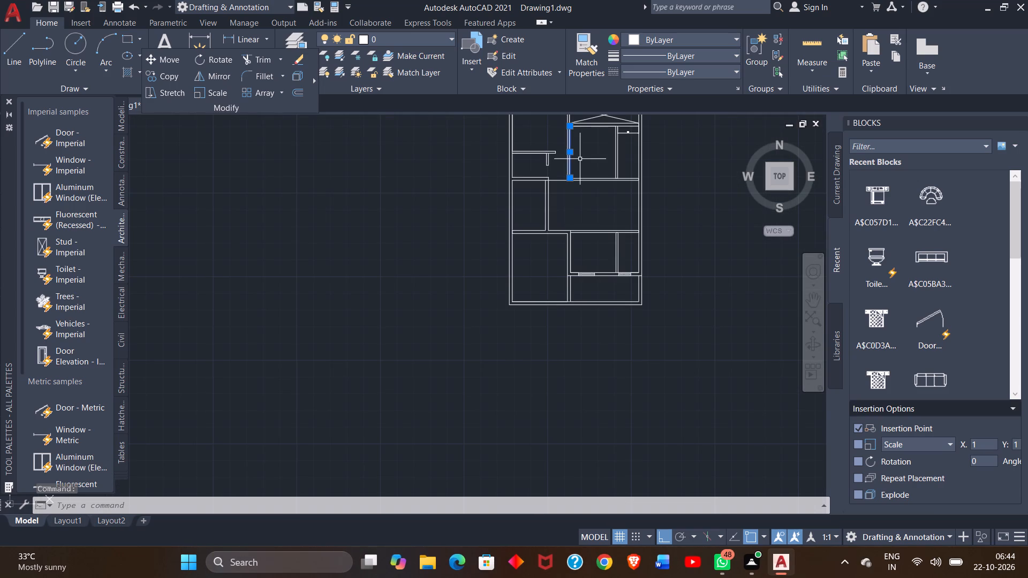
{"action": "left_click", "coordinate": [814, 303]}
{"action": "left_click_drag", "start_coordinate": [725, 300], "coordinate": [660, 371]}
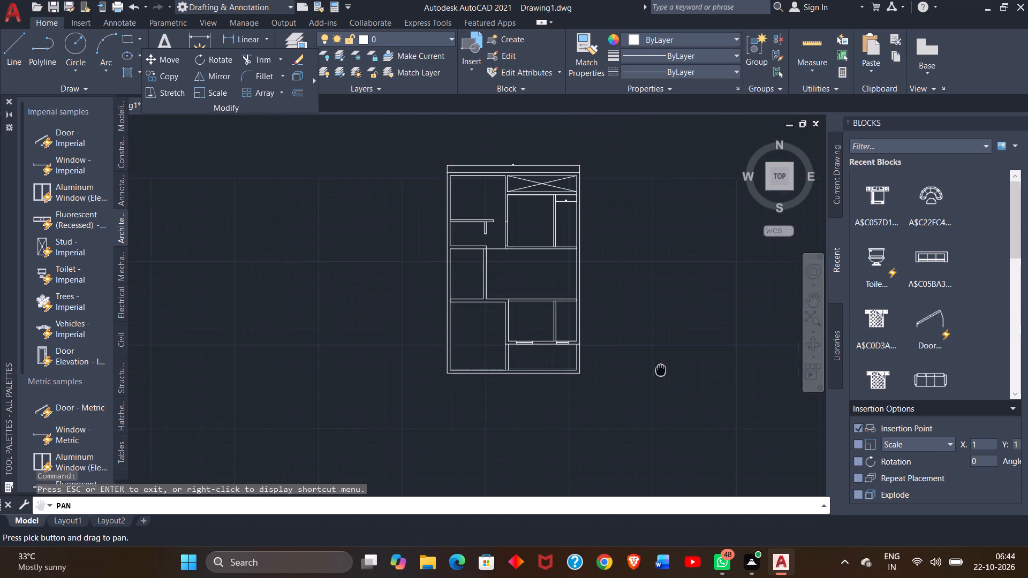
{"action": "left_click_drag", "start_coordinate": [660, 371], "coordinate": [642, 389]}
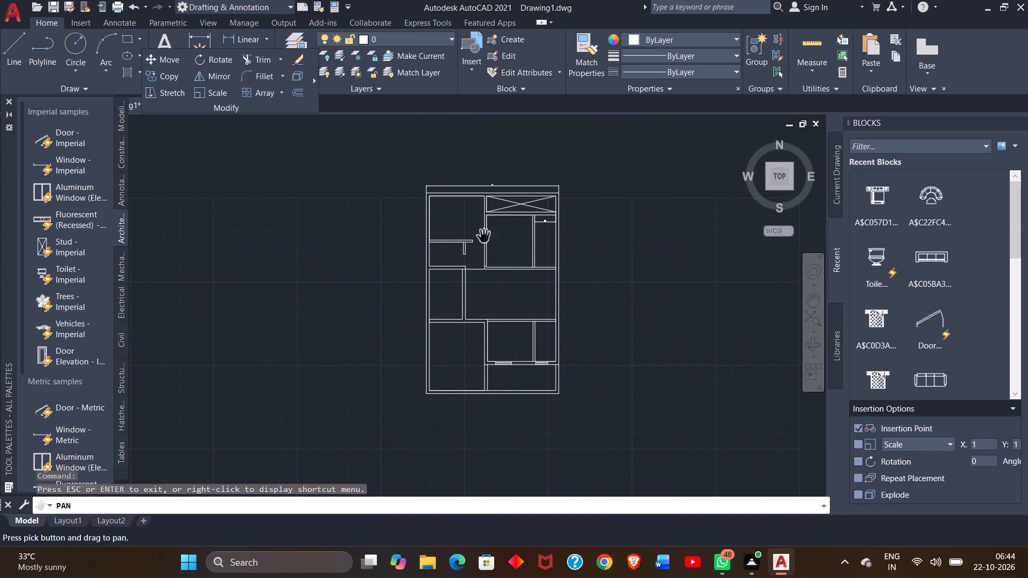
{"action": "scroll", "coordinate": [485, 235], "scroll_direction": "up", "scroll_amount": 5, "text": "ctrl"}
{"action": "scroll", "coordinate": [485, 235], "scroll_direction": "down", "scroll_amount": 2, "text": "ctrl"}
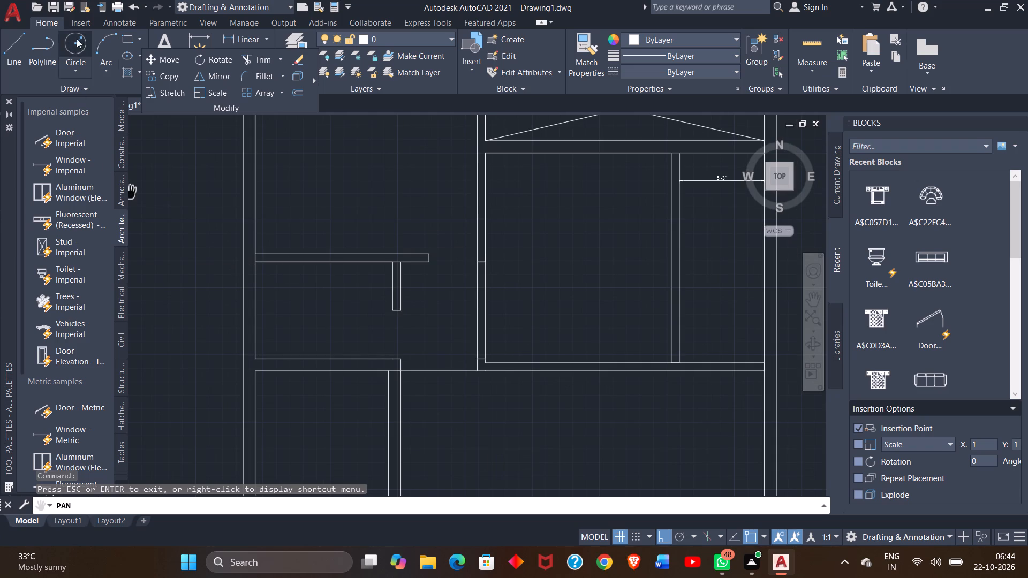
{"action": "left_click", "coordinate": [258, 58]}
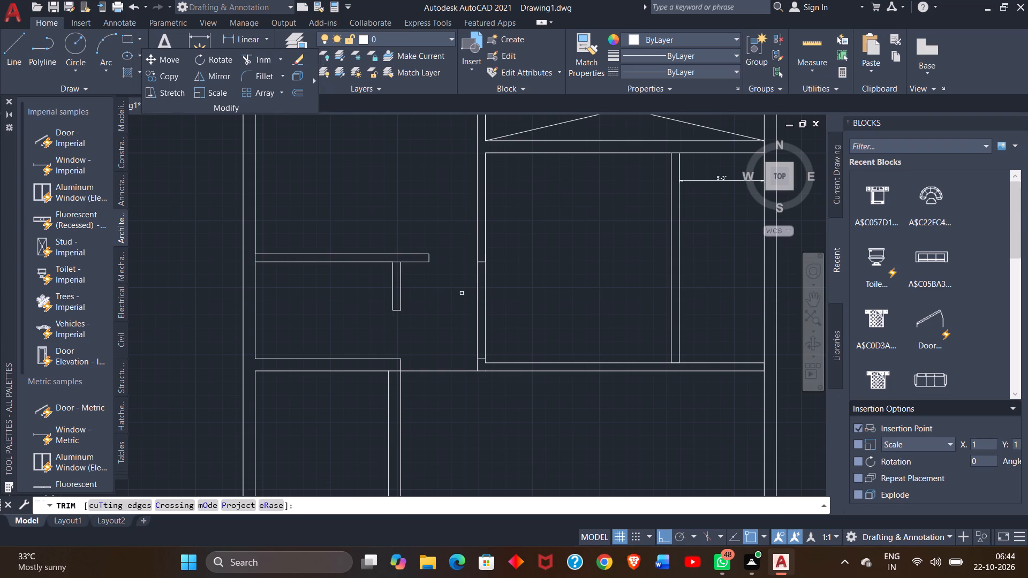
{"action": "left_click_drag", "start_coordinate": [531, 288], "coordinate": [455, 298]}
{"action": "left_click", "coordinate": [455, 298]}
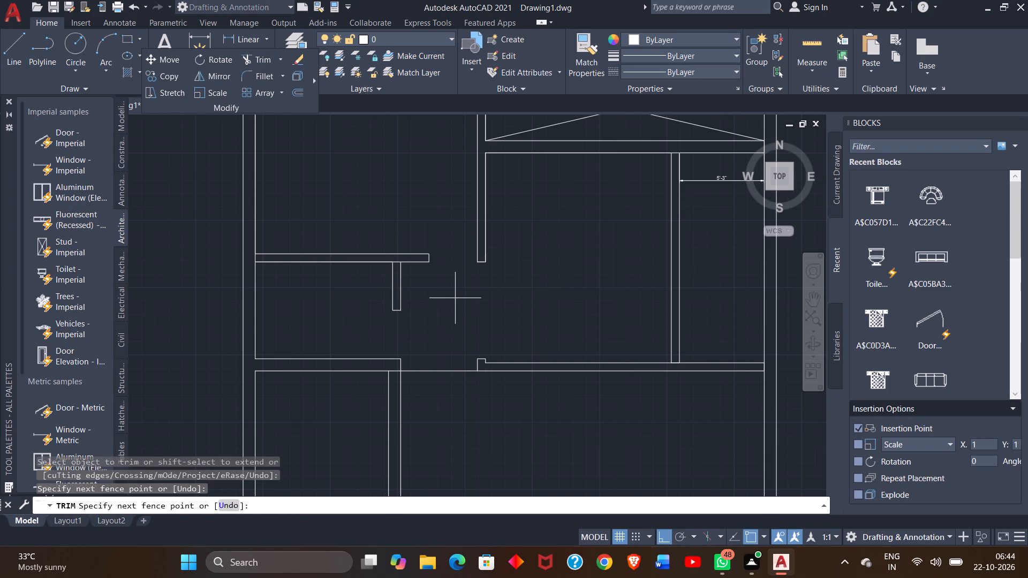
{"action": "right_click", "coordinate": [455, 298]}
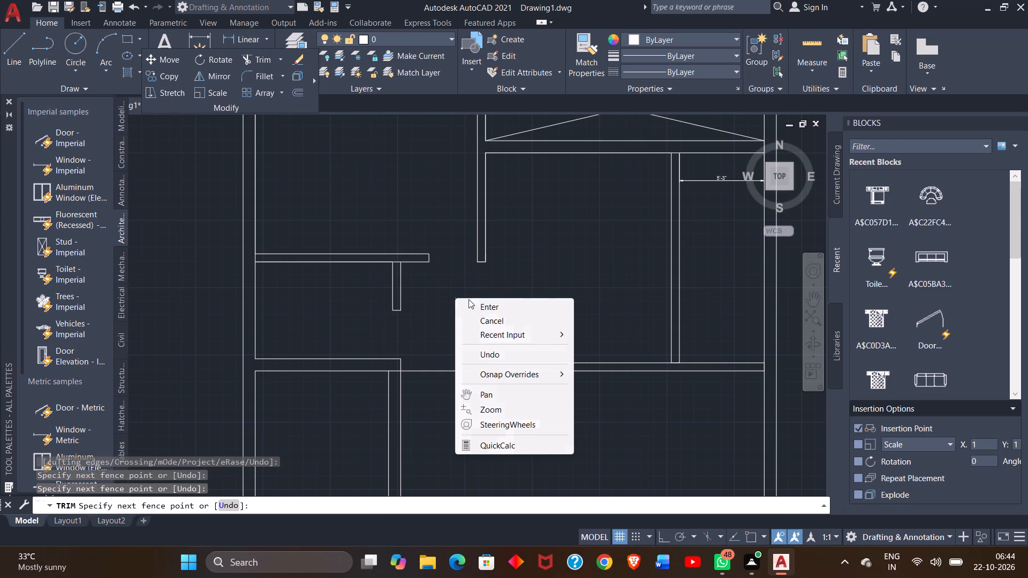
{"action": "left_click", "coordinate": [486, 302]}
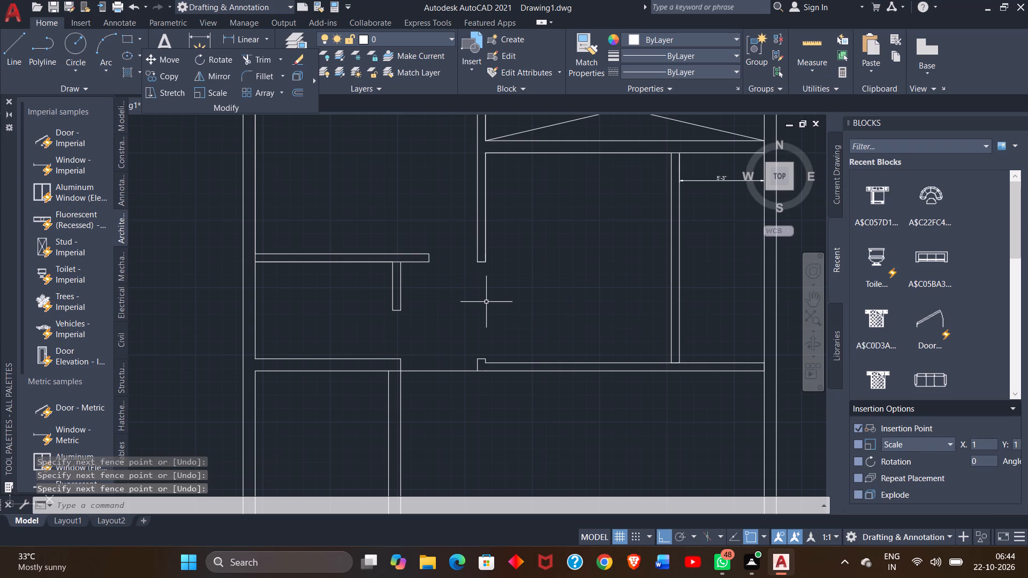
Measure the gap between the free end of the upper-left room's lower wall and the wall opposite it.
{"action": "scroll", "coordinate": [470, 302], "scroll_direction": "down", "scroll_amount": 1, "text": "ctrl"}
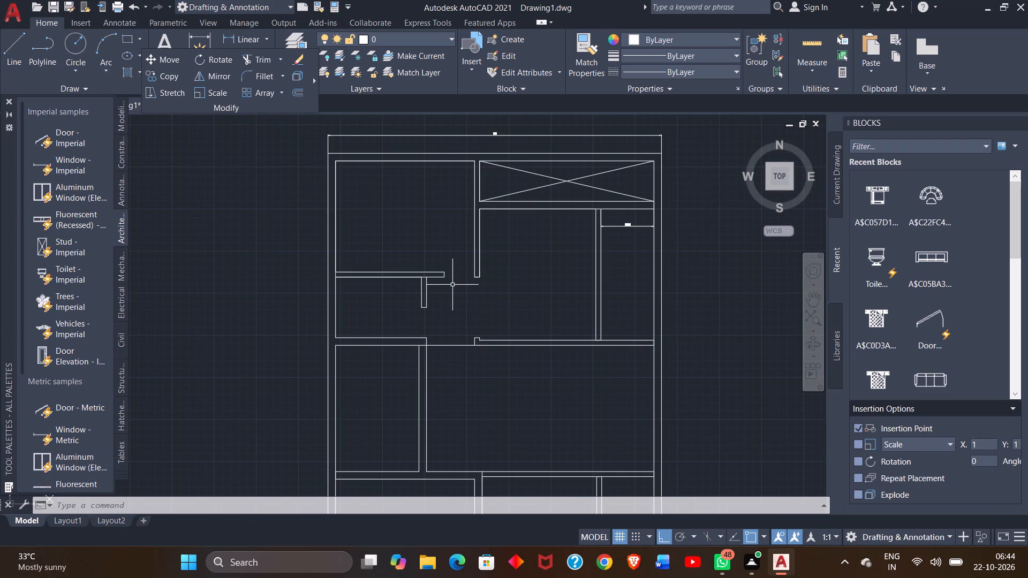
{"action": "scroll", "coordinate": [452, 283], "scroll_direction": "up", "scroll_amount": 2, "text": "ctrl"}
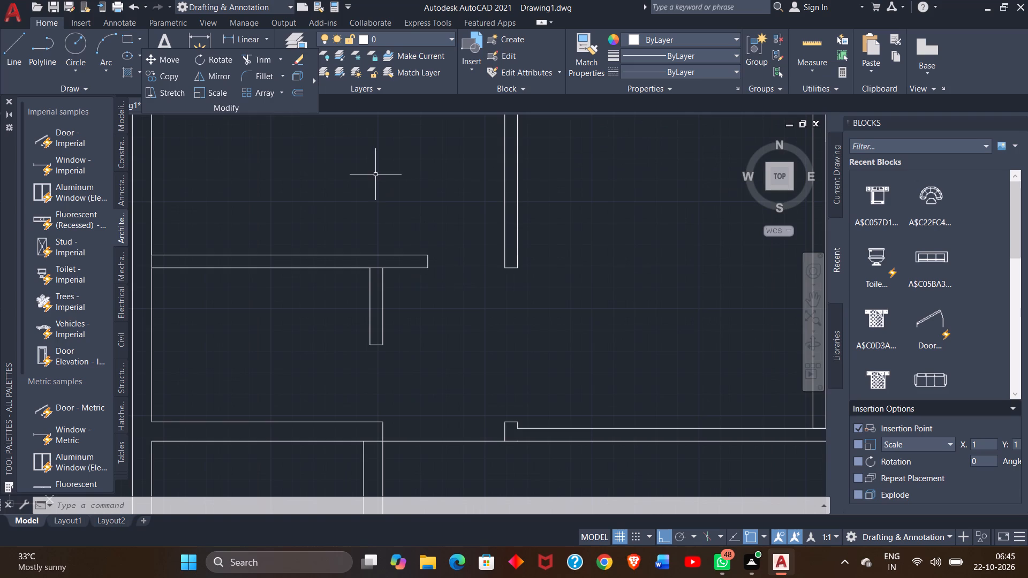
{"action": "left_click", "coordinate": [204, 42]}
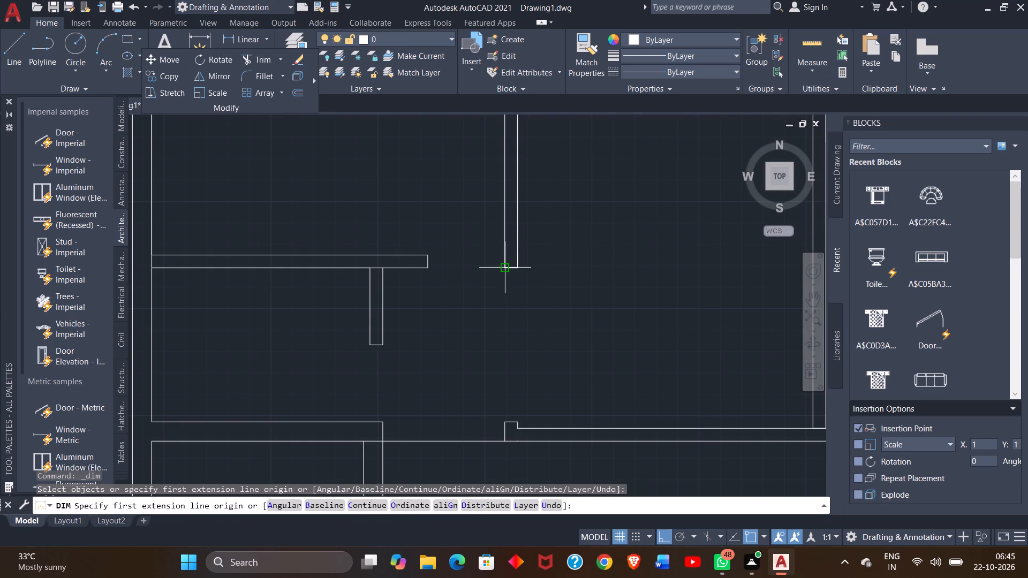
{"action": "left_click_drag", "start_coordinate": [504, 268], "coordinate": [453, 275]}
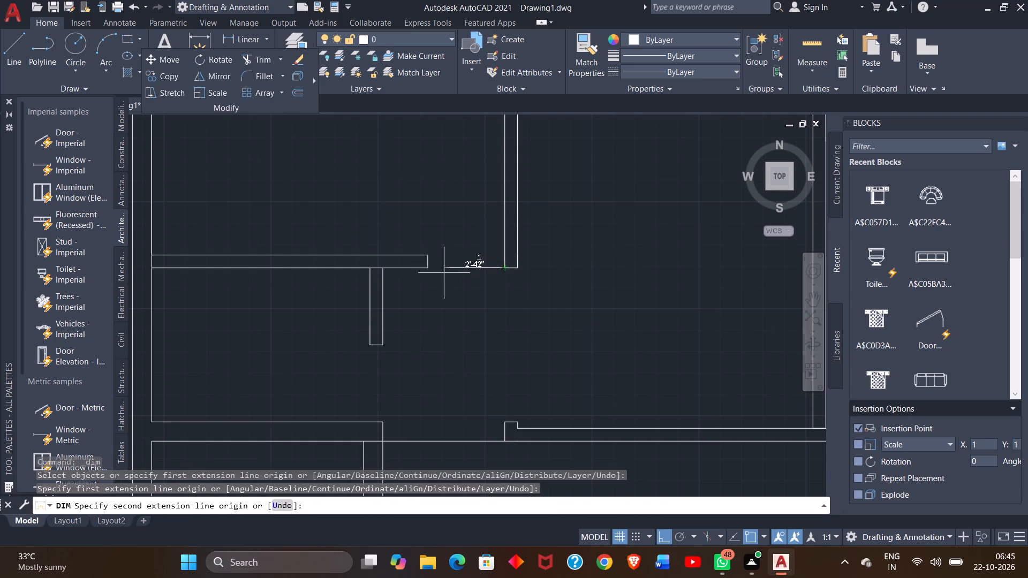
{"action": "right_click", "coordinate": [475, 246]}
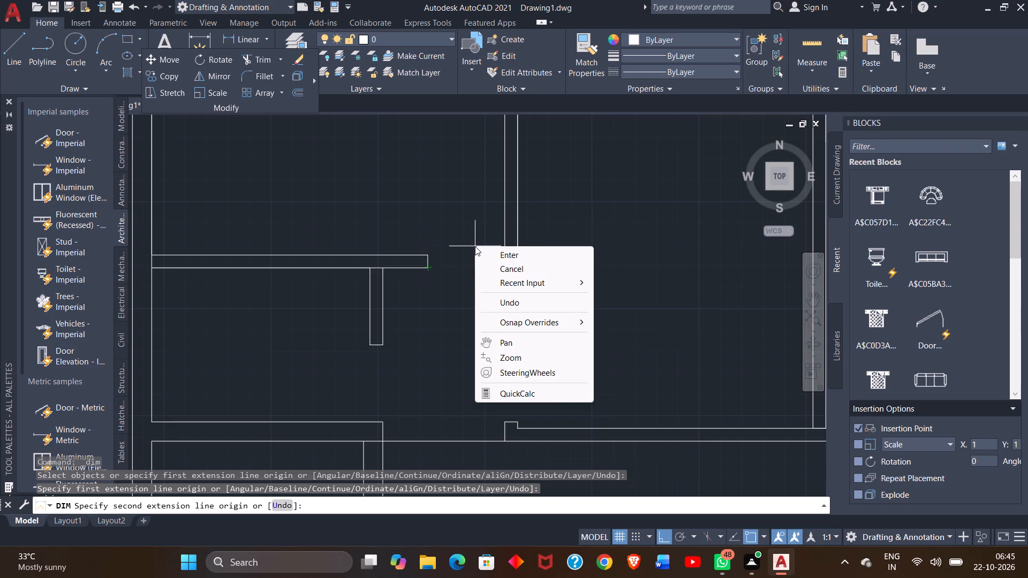
{"action": "left_click", "coordinate": [503, 257]}
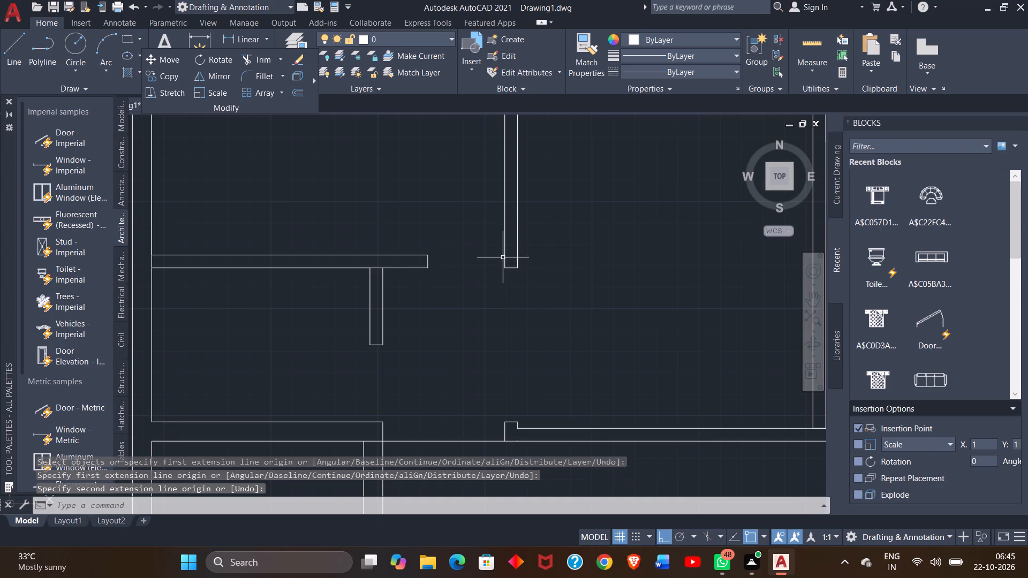
Draw a 6" thick partition across the narrow room along the right outer wall, 8' below its upper inner edge.
{"action": "scroll", "coordinate": [504, 283], "scroll_direction": "down", "scroll_amount": 1, "text": "ctrl"}
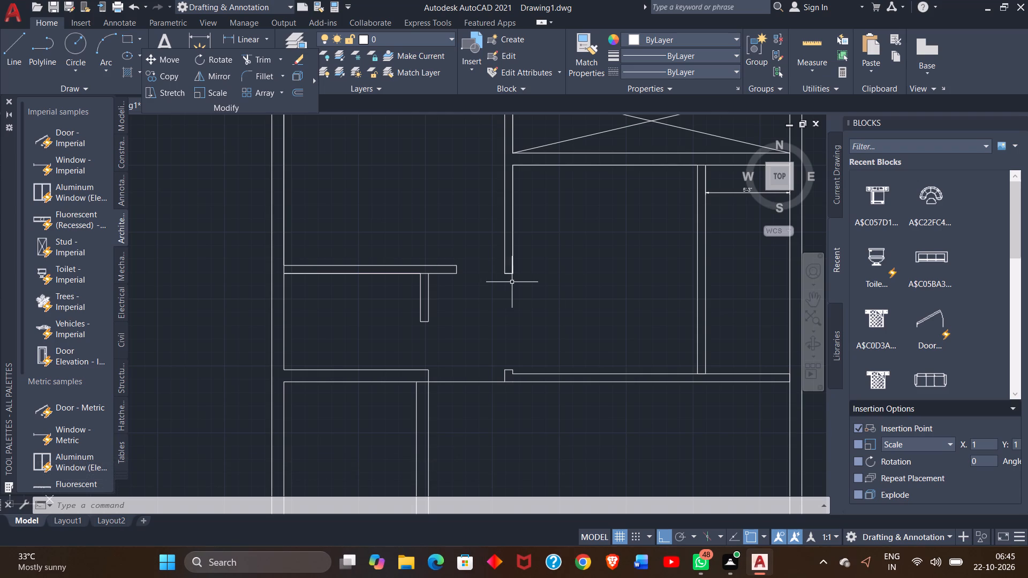
{"action": "left_click", "coordinate": [815, 301]}
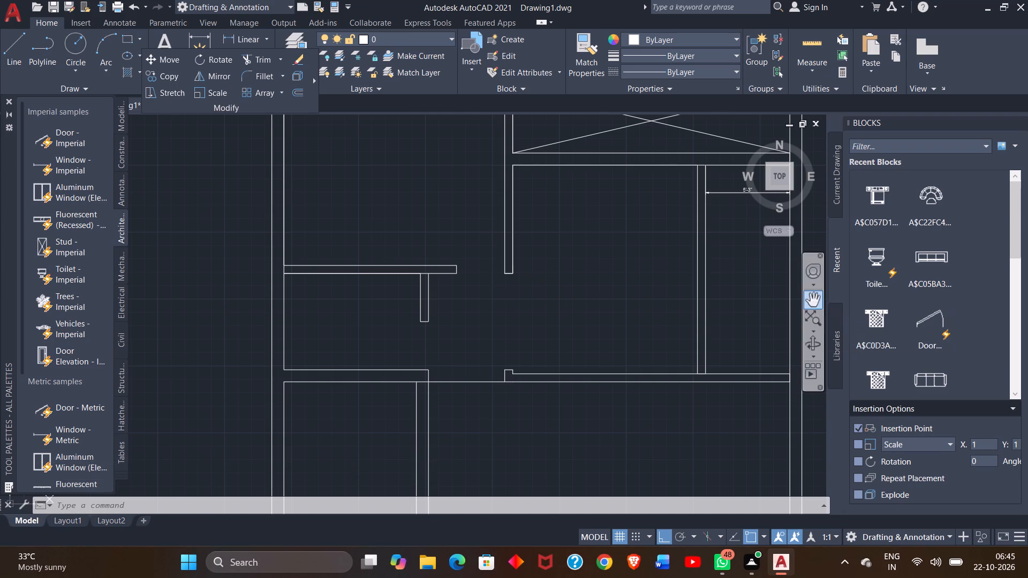
{"action": "left_click_drag", "start_coordinate": [751, 307], "coordinate": [614, 341]}
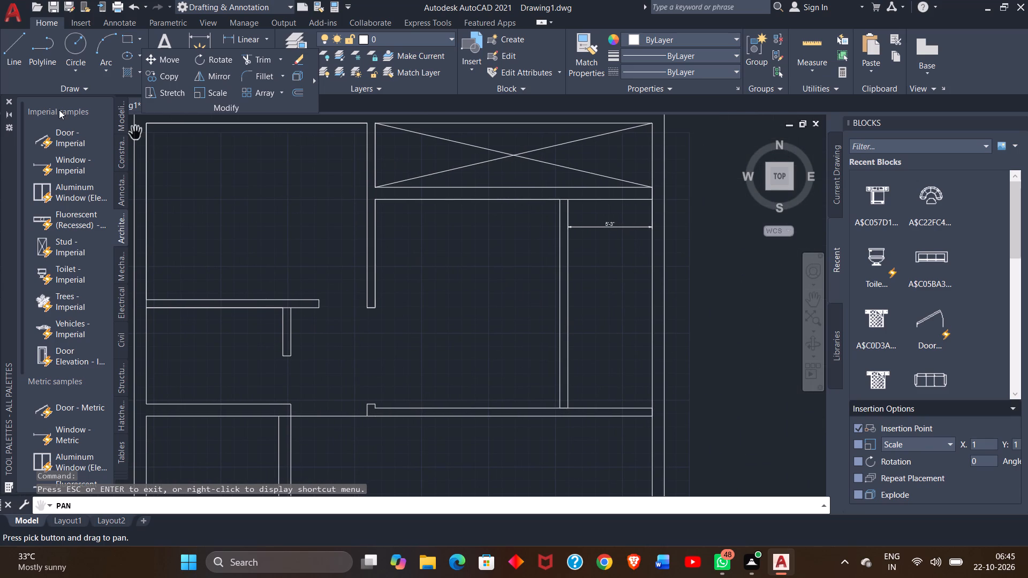
{"action": "left_click", "coordinate": [16, 56]}
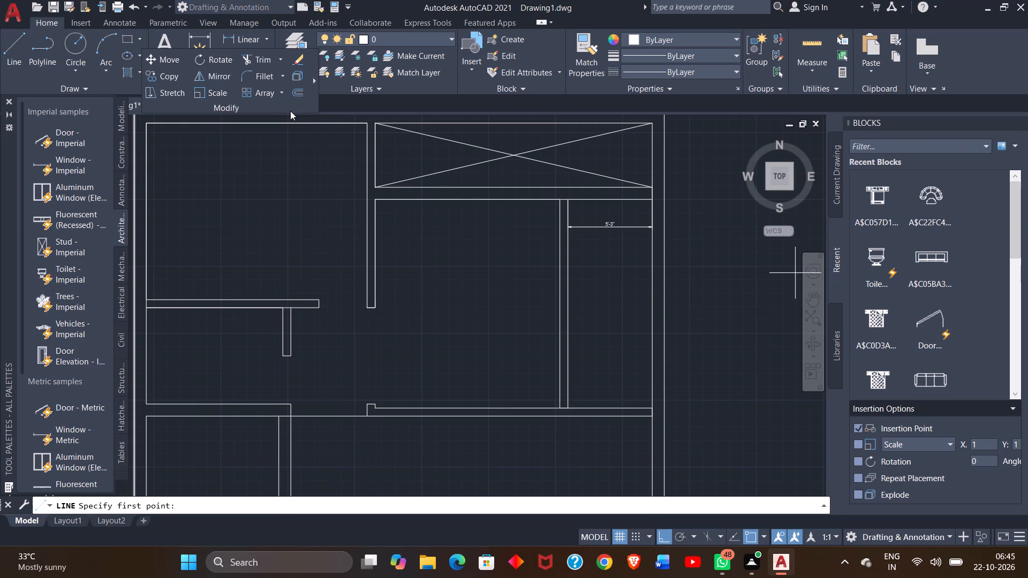
{"action": "left_click", "coordinate": [653, 203]}
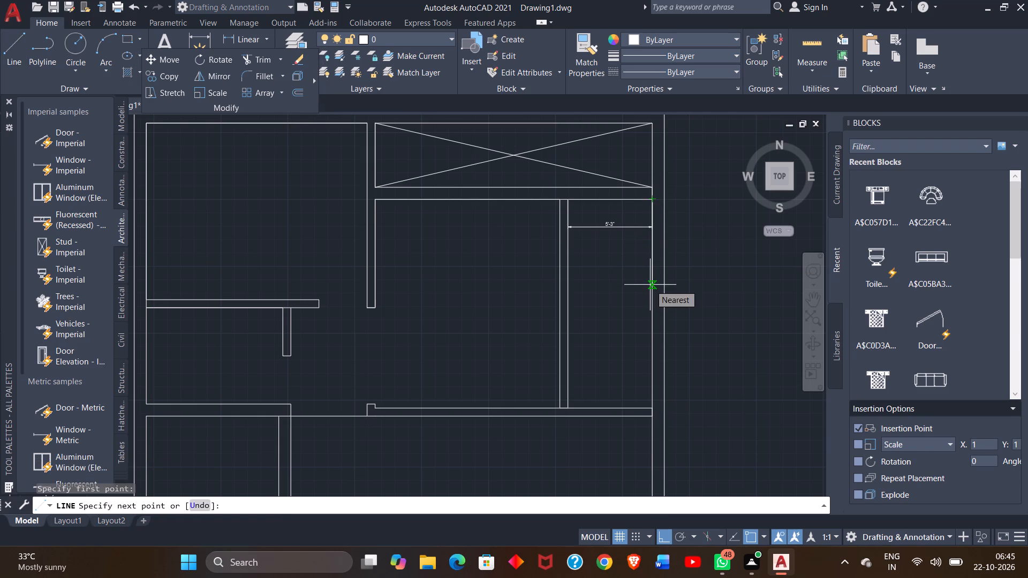
{"action": "type", "text": "8'"}
{"action": "key", "text": "Return"}
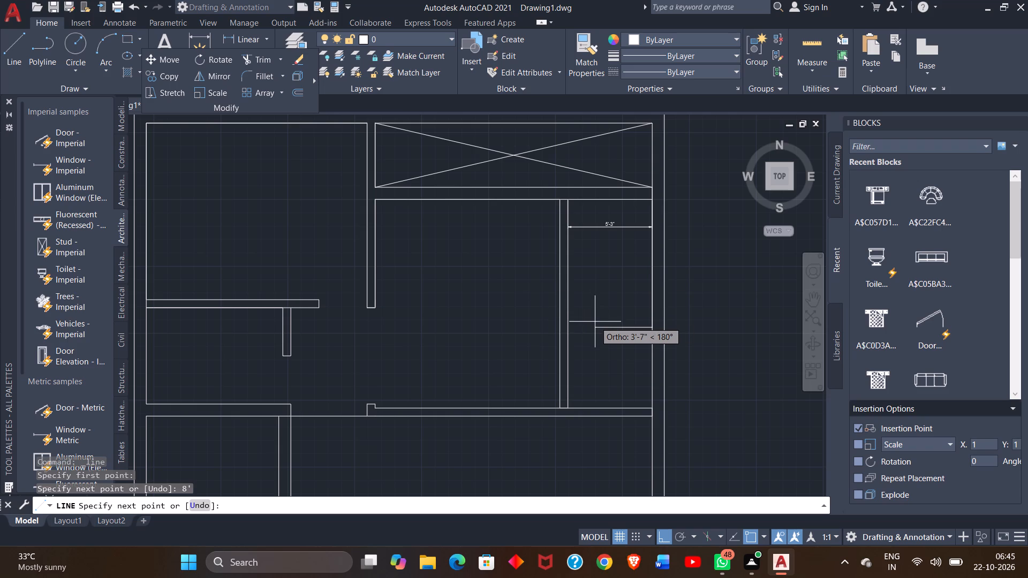
{"action": "left_click", "coordinate": [568, 329]}
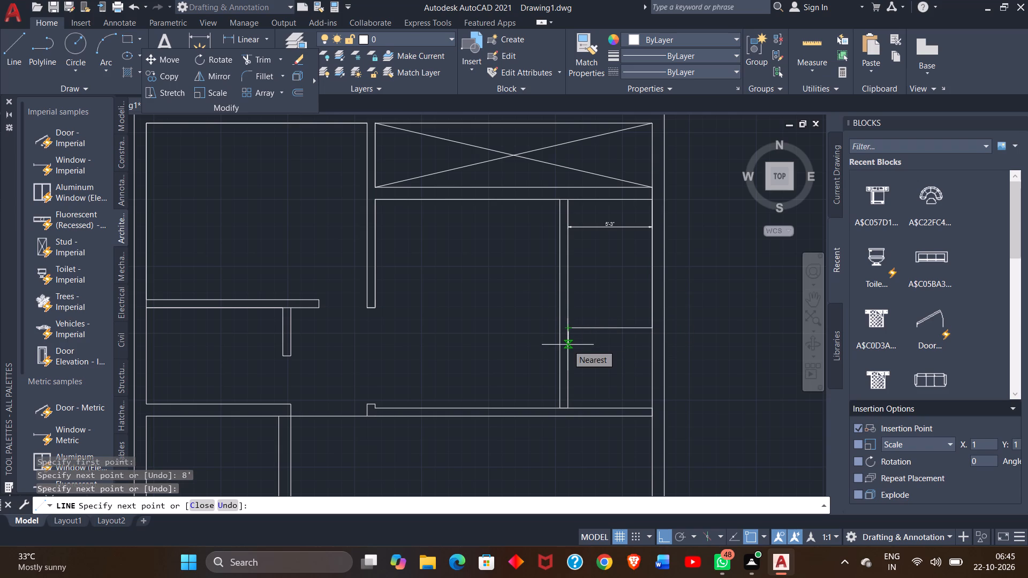
{"action": "key", "text": "6"}
{"action": "key", "text": "shift+quotedbl"}
{"action": "key", "text": "Return"}
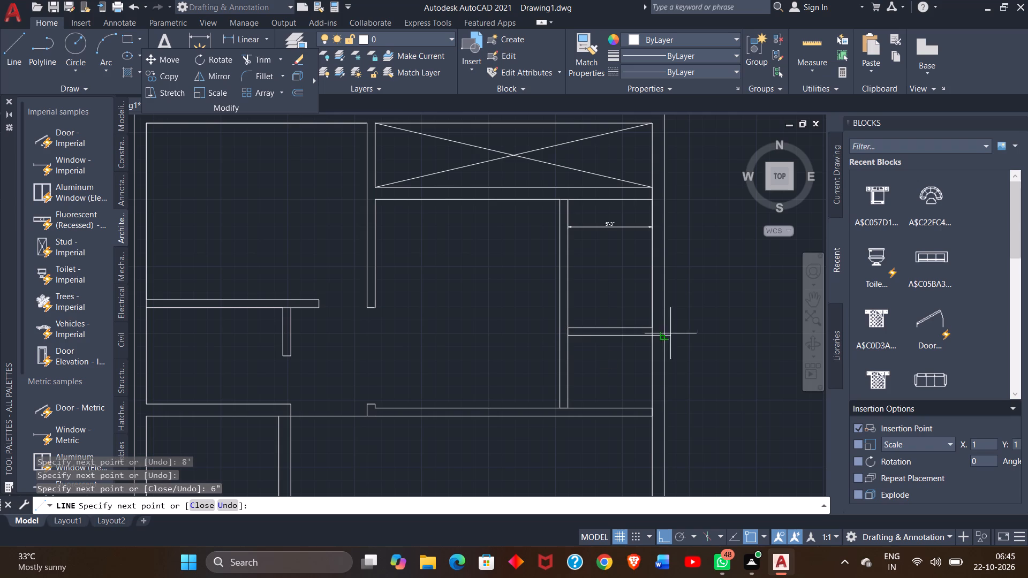
{"action": "left_click", "coordinate": [654, 336]}
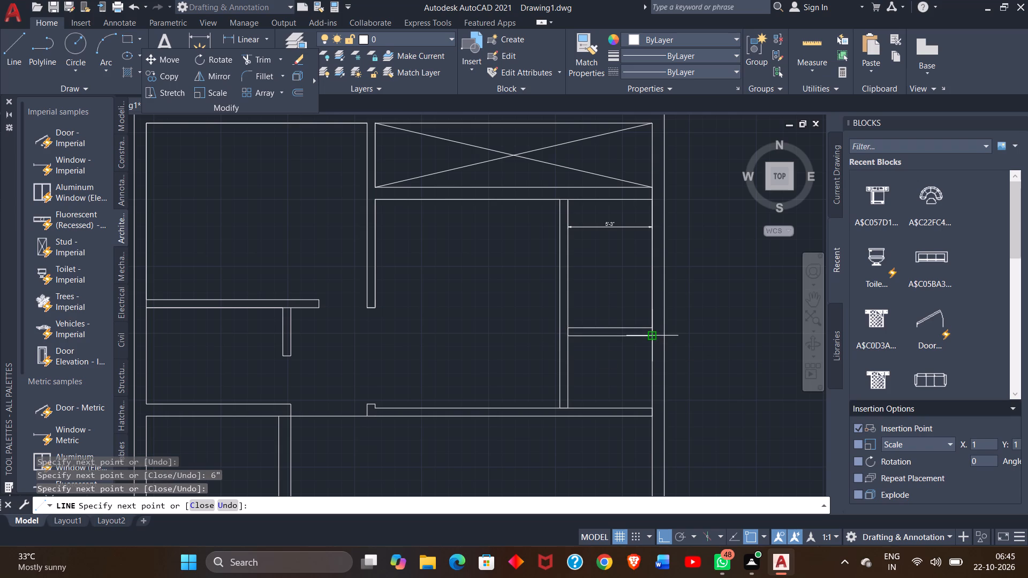
{"action": "right_click", "coordinate": [654, 336]}
{"action": "left_click", "coordinate": [680, 343]}
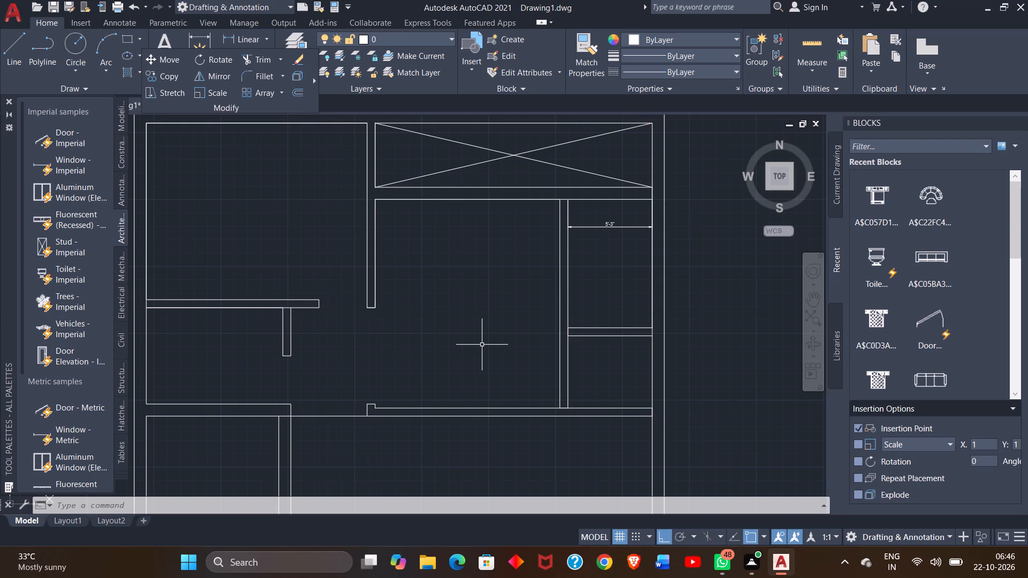
Draw a 3' line along the partition's upper edge from the narrow room's left wall, continuing as a jamb line across the partition's thickness.
{"action": "left_click", "coordinate": [20, 53]}
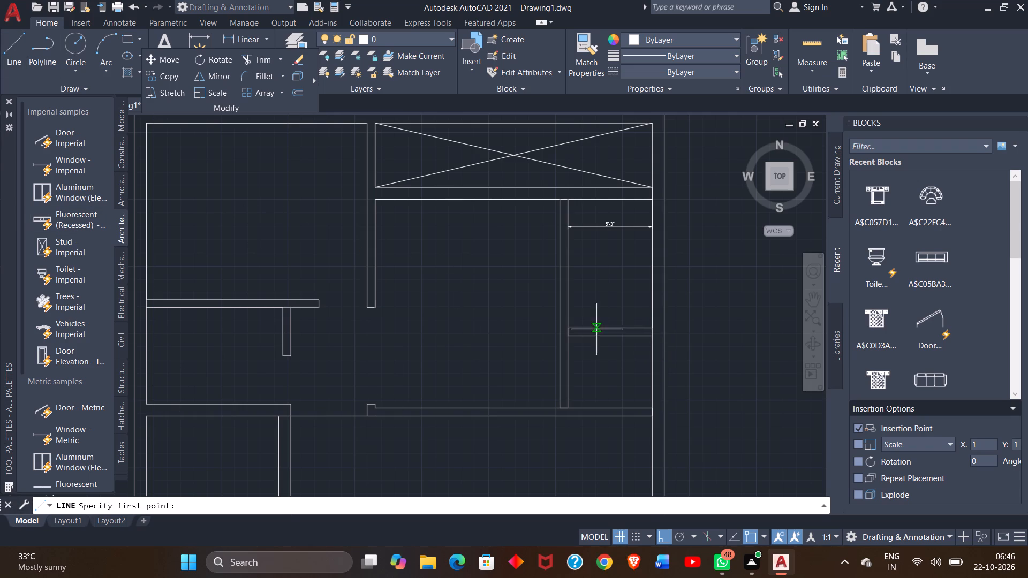
{"action": "left_click_drag", "start_coordinate": [570, 326], "coordinate": [609, 317]}
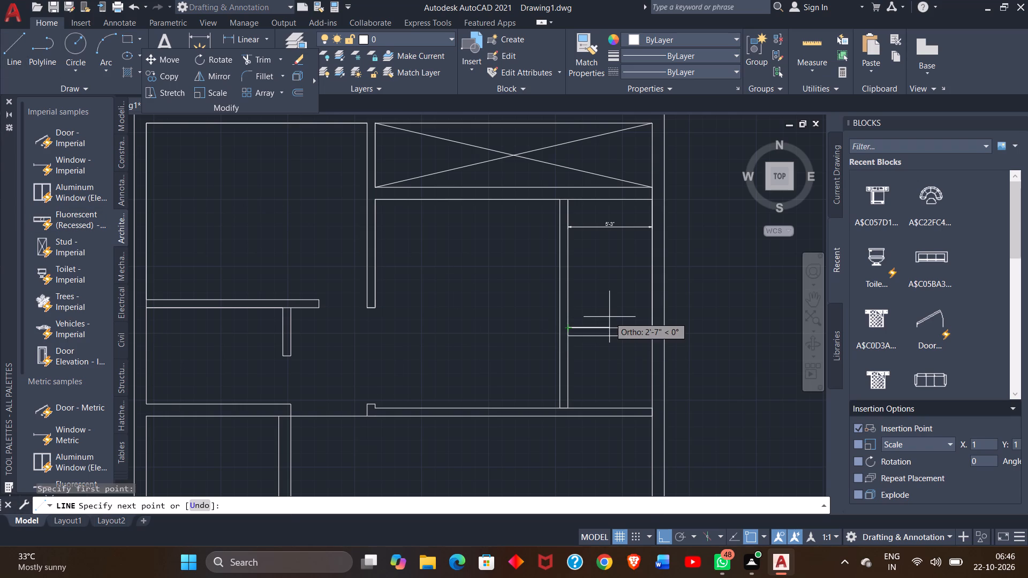
{"action": "type", "text": "3'"}
{"action": "key", "text": "Return"}
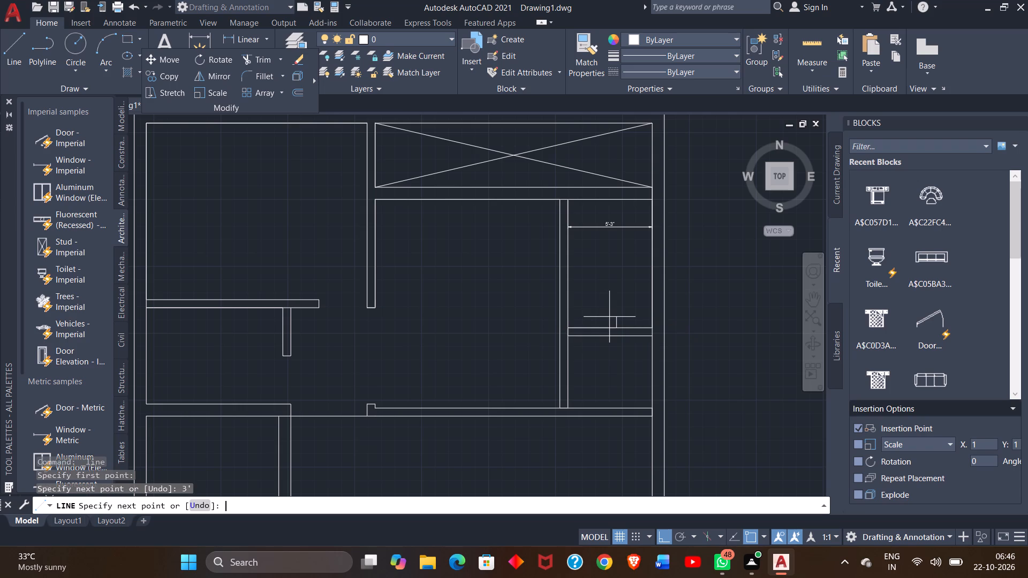
{"action": "left_click", "coordinate": [616, 338]}
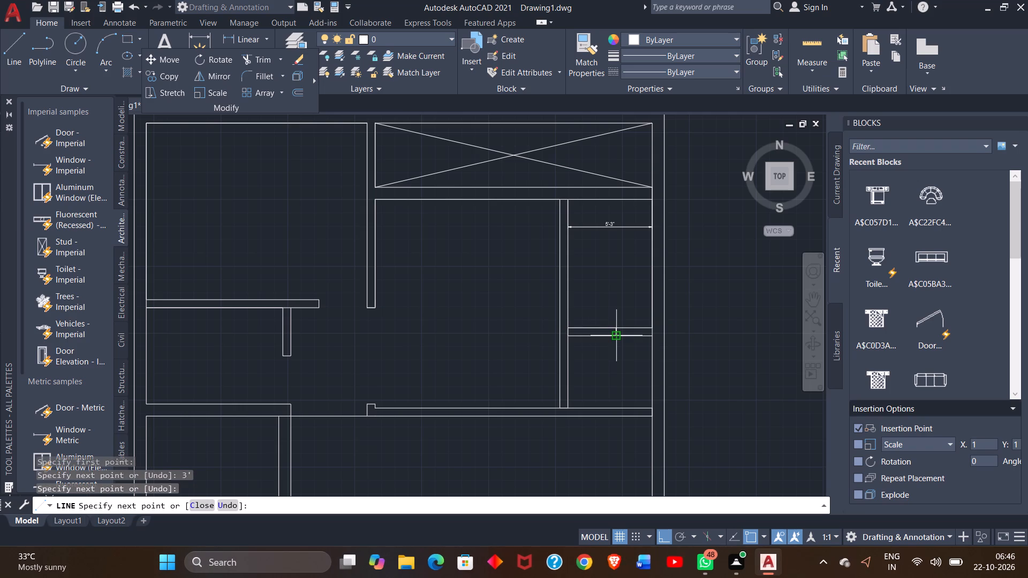
{"action": "right_click", "coordinate": [619, 352]}
{"action": "left_click", "coordinate": [651, 362]}
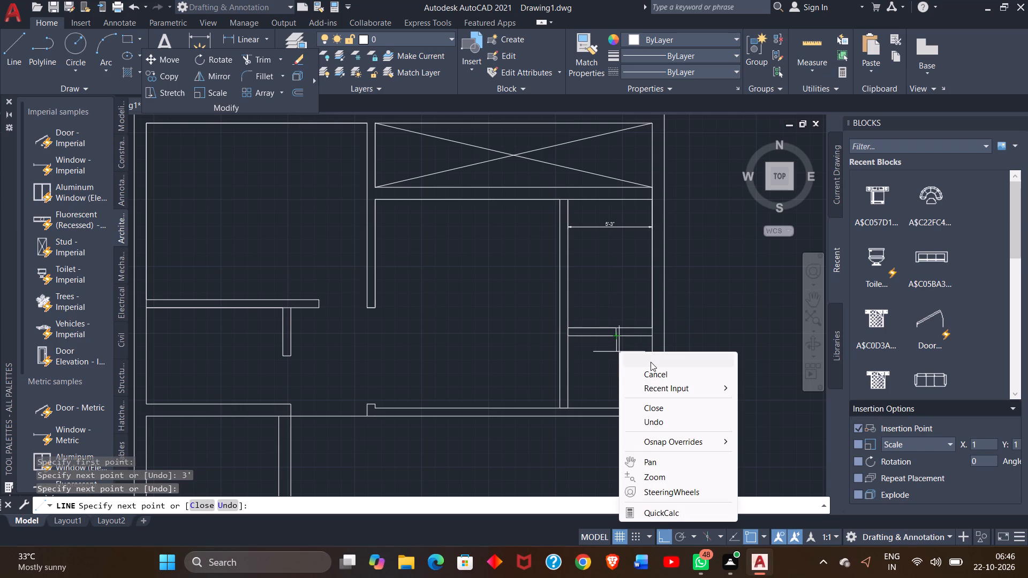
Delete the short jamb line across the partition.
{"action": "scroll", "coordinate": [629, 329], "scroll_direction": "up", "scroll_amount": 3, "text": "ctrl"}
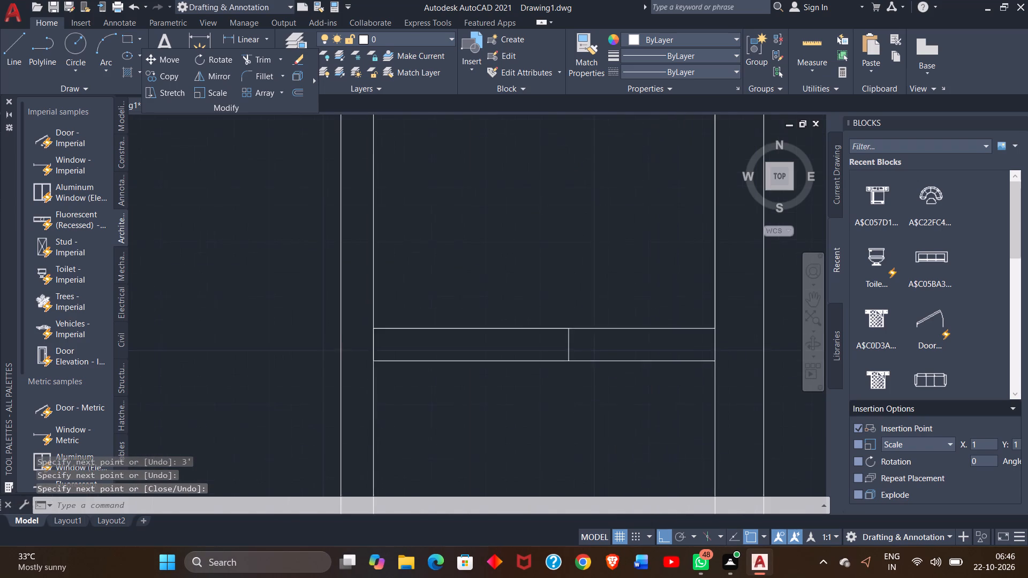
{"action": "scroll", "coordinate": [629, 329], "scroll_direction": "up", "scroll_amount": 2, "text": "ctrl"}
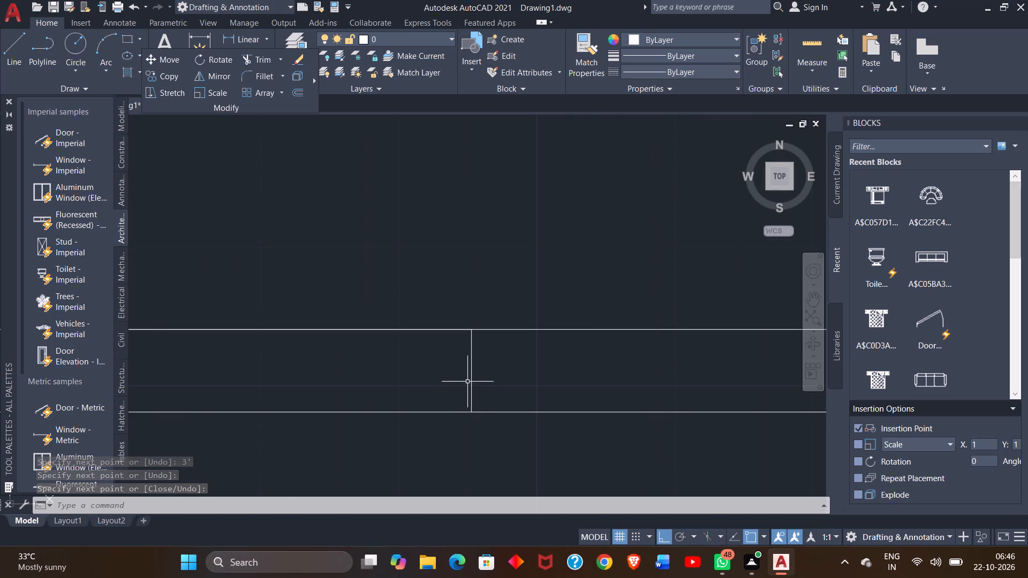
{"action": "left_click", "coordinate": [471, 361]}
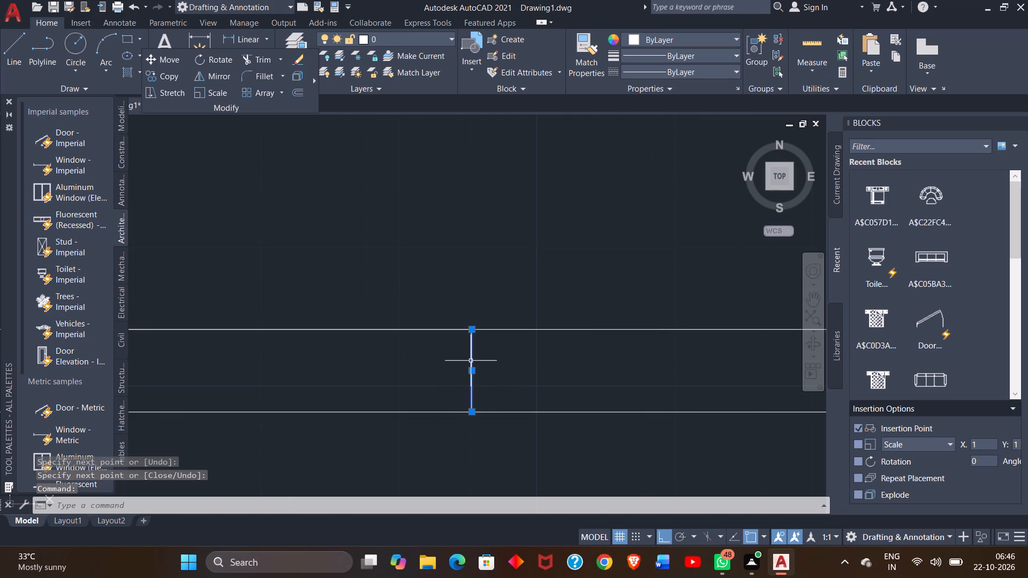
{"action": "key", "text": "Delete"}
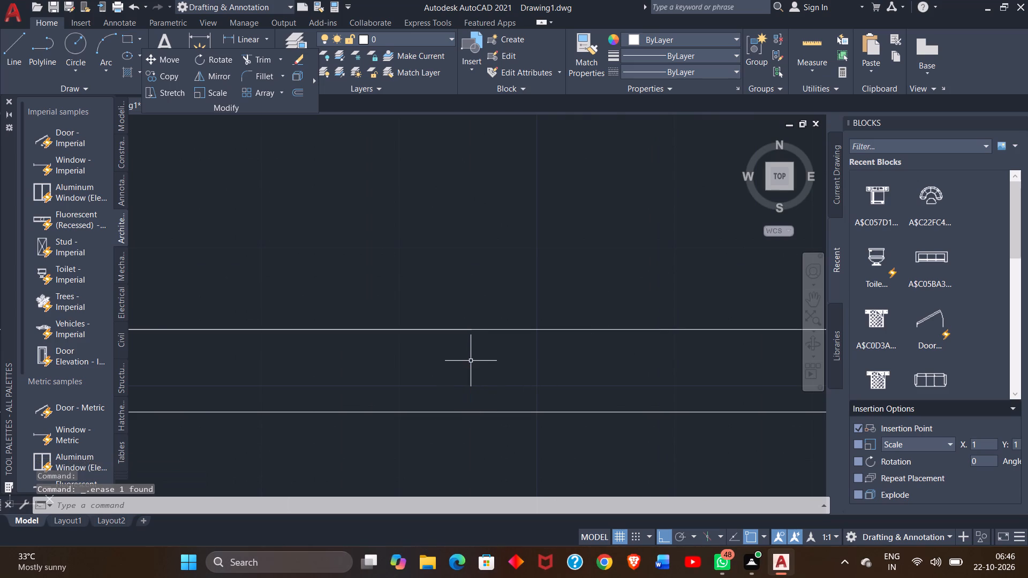
Draw a new jamb line across the partition from the free end of the 3' line to the partition's lower edge.
{"action": "scroll", "coordinate": [471, 361], "scroll_direction": "down", "scroll_amount": 2, "text": "ctrl"}
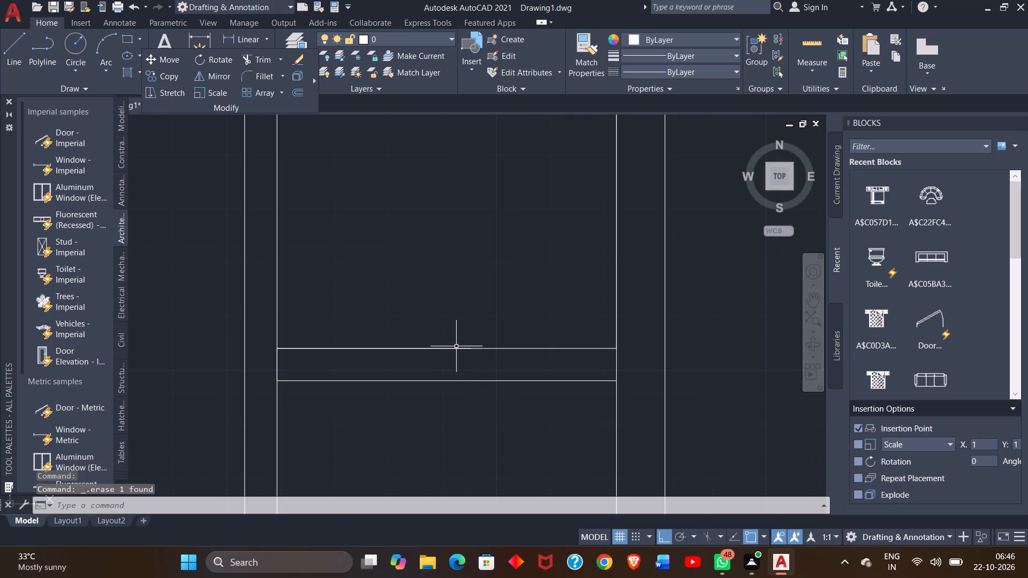
{"action": "left_click", "coordinate": [450, 348]}
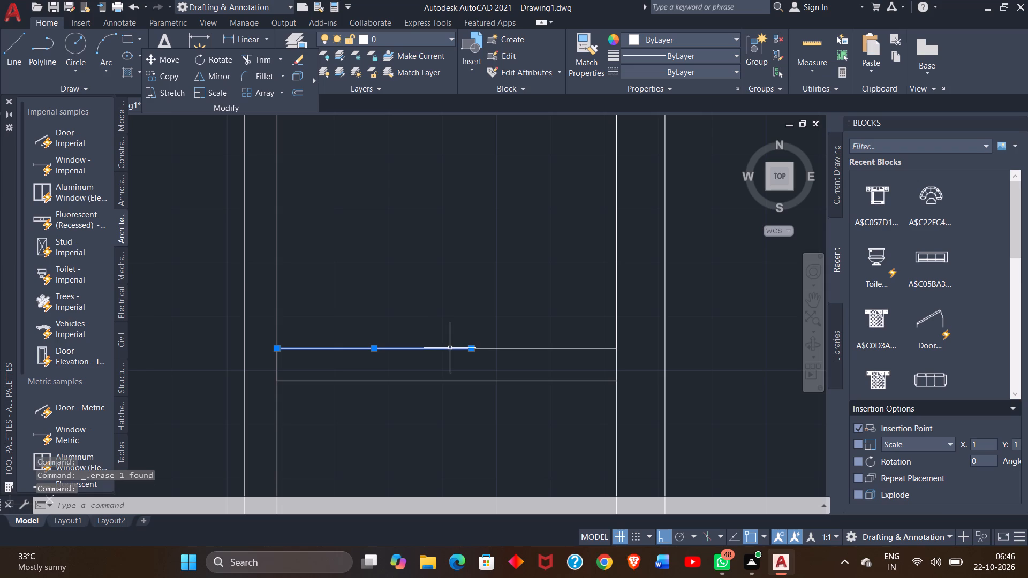
{"action": "left_click", "coordinate": [8, 60]}
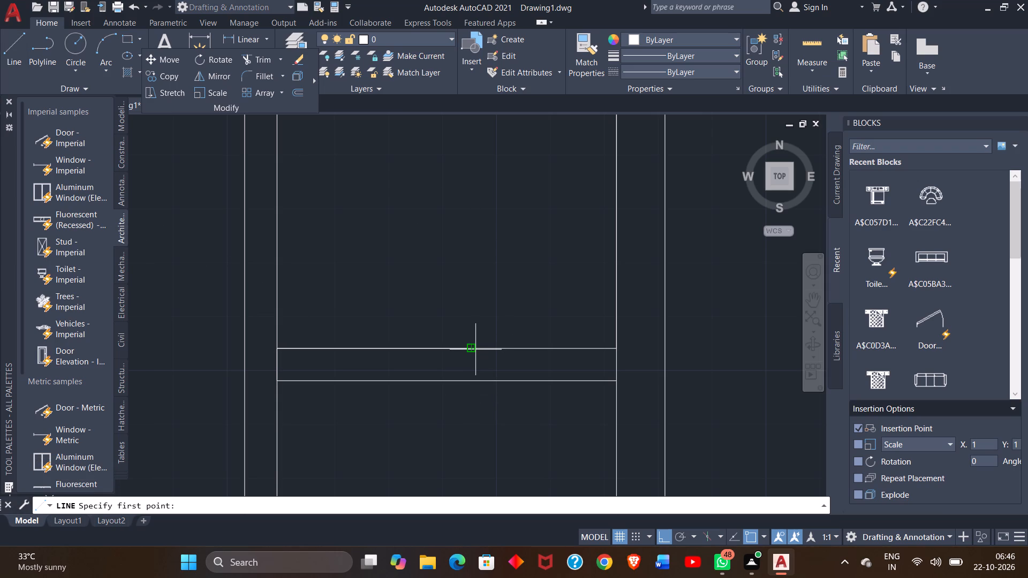
{"action": "left_click_drag", "start_coordinate": [471, 348], "coordinate": [470, 381]}
{"action": "left_click", "coordinate": [470, 381]}
{"action": "right_click", "coordinate": [470, 381]}
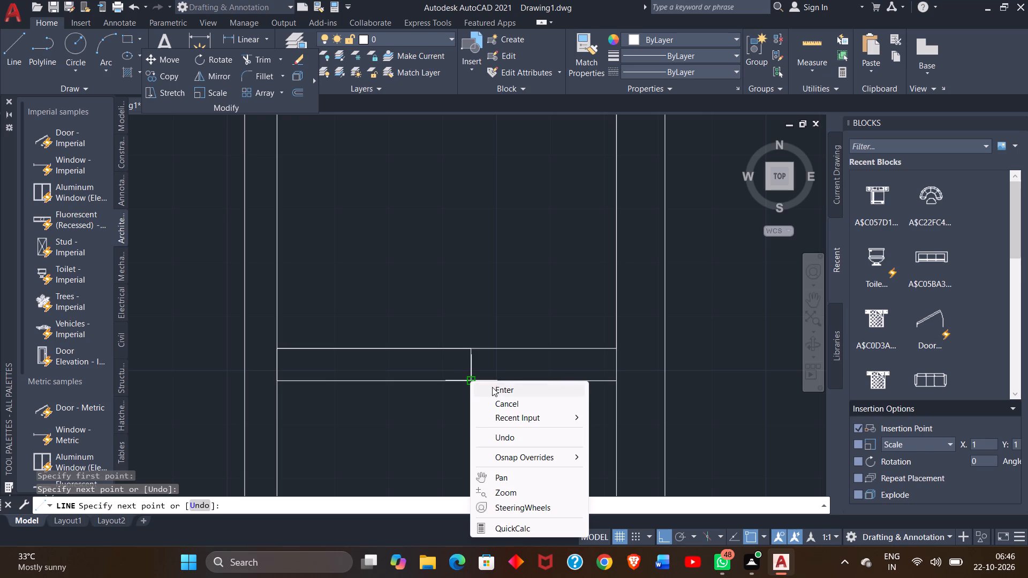
{"action": "left_click", "coordinate": [494, 387]}
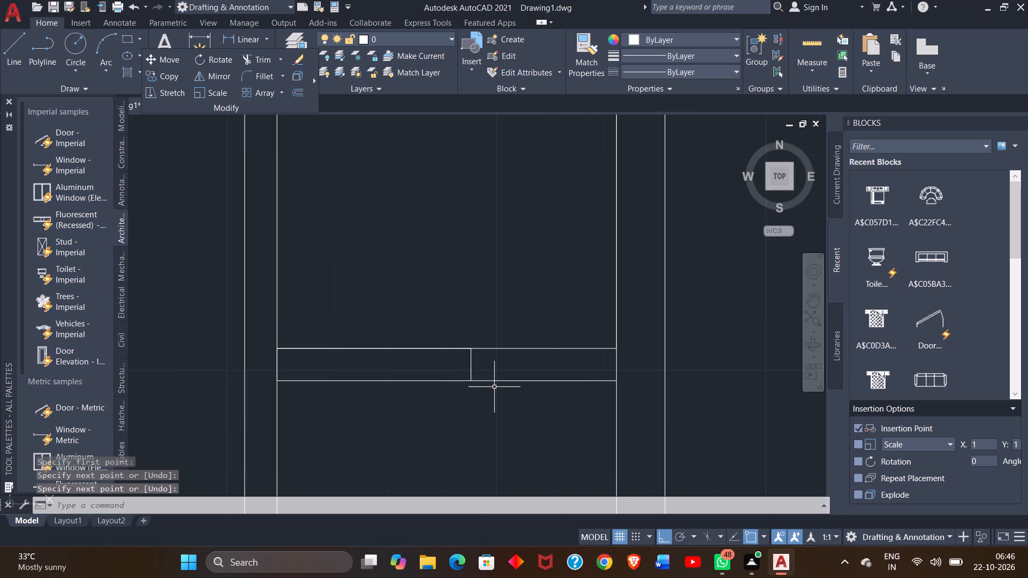
Trim both partition lines between the narrow room's left wall and the jamb line to clear a 3' doorway.
{"action": "left_click", "coordinate": [256, 54]}
{"action": "left_click_drag", "start_coordinate": [368, 282], "coordinate": [374, 394]}
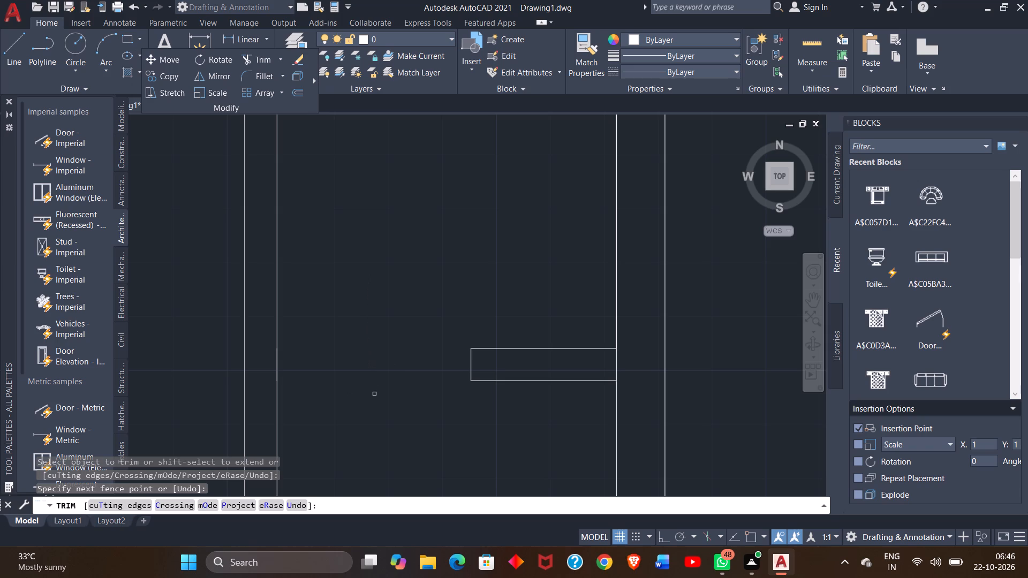
{"action": "right_click", "coordinate": [374, 394]}
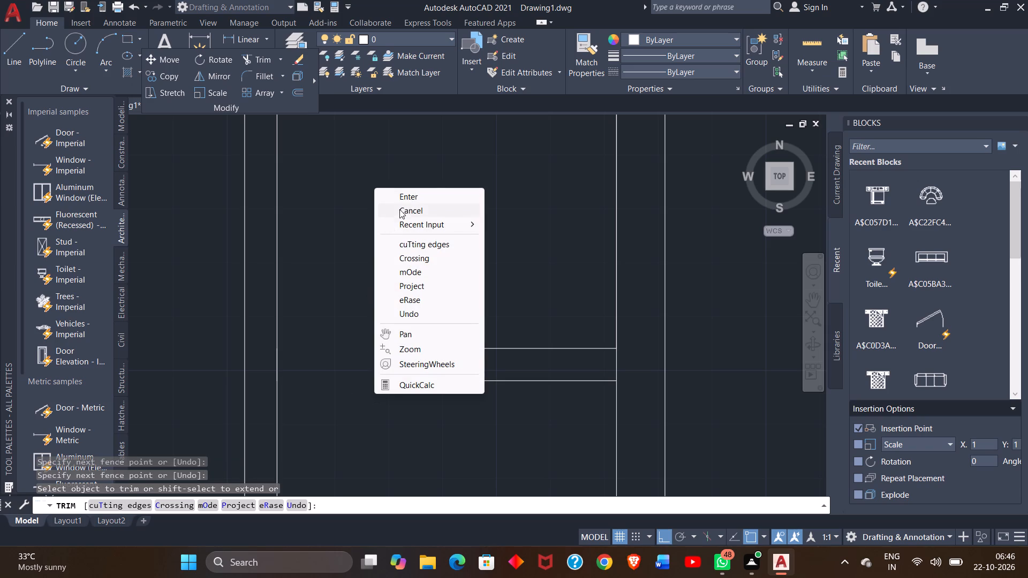
{"action": "left_click", "coordinate": [403, 200]}
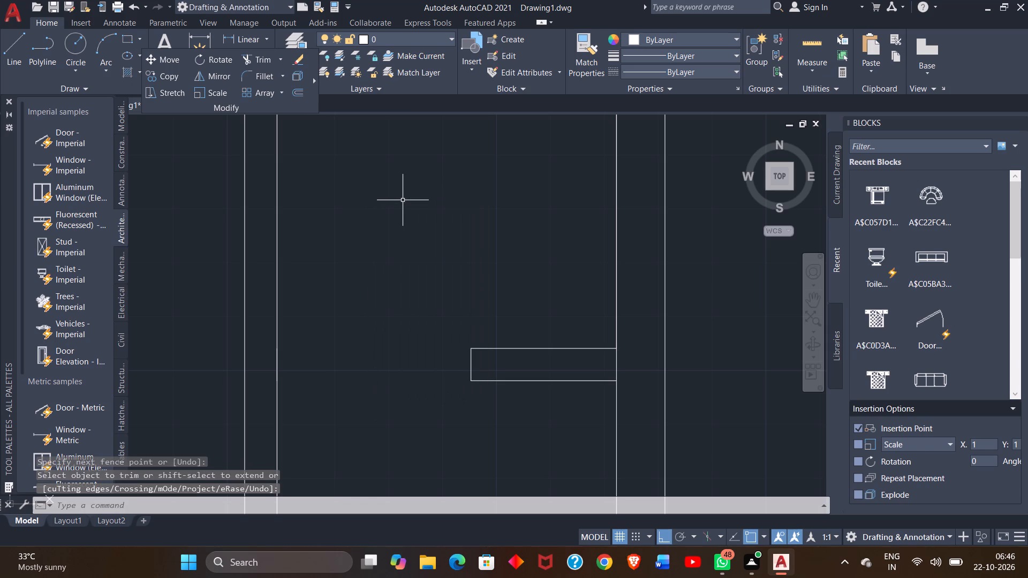
Draw a line from the shortened partition's lower free corner a short way along its lower edge, continuing straight down to the wall below.
{"action": "left_click", "coordinate": [810, 298]}
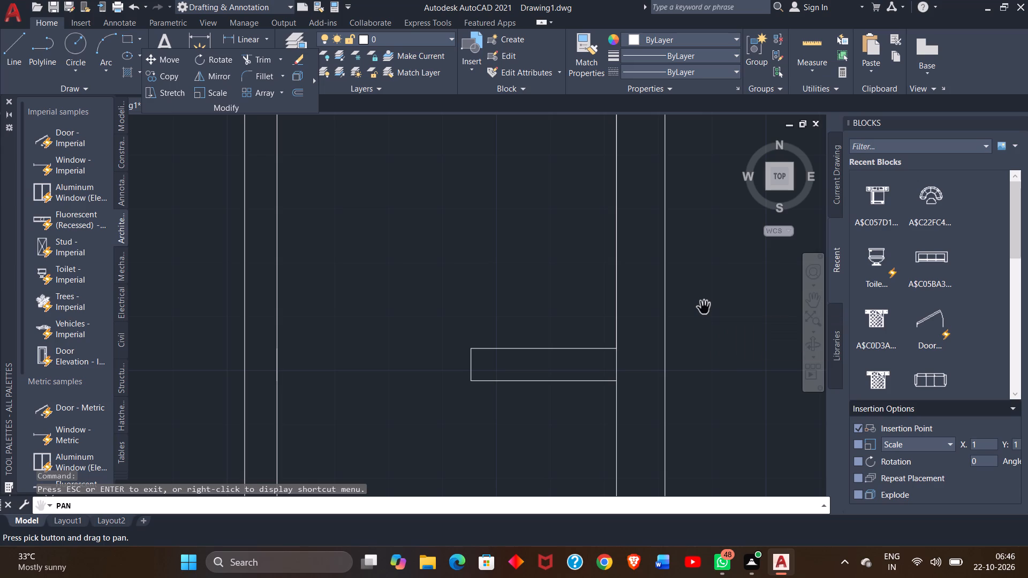
{"action": "scroll", "coordinate": [704, 308], "scroll_direction": "down", "scroll_amount": 2, "text": "ctrl"}
{"action": "left_click_drag", "start_coordinate": [619, 391], "coordinate": [641, 280]}
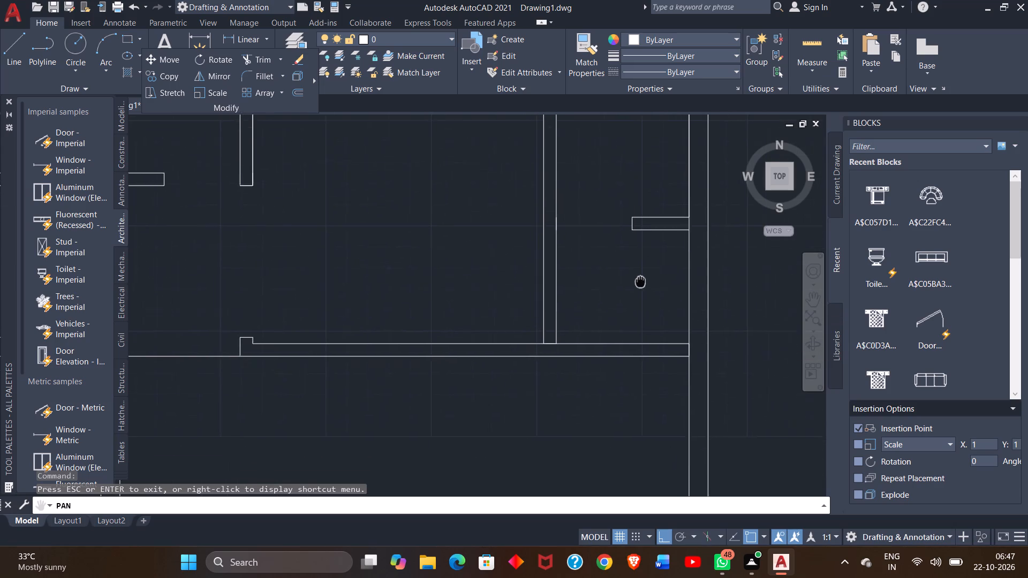
{"action": "left_click_drag", "start_coordinate": [641, 280], "coordinate": [648, 271]}
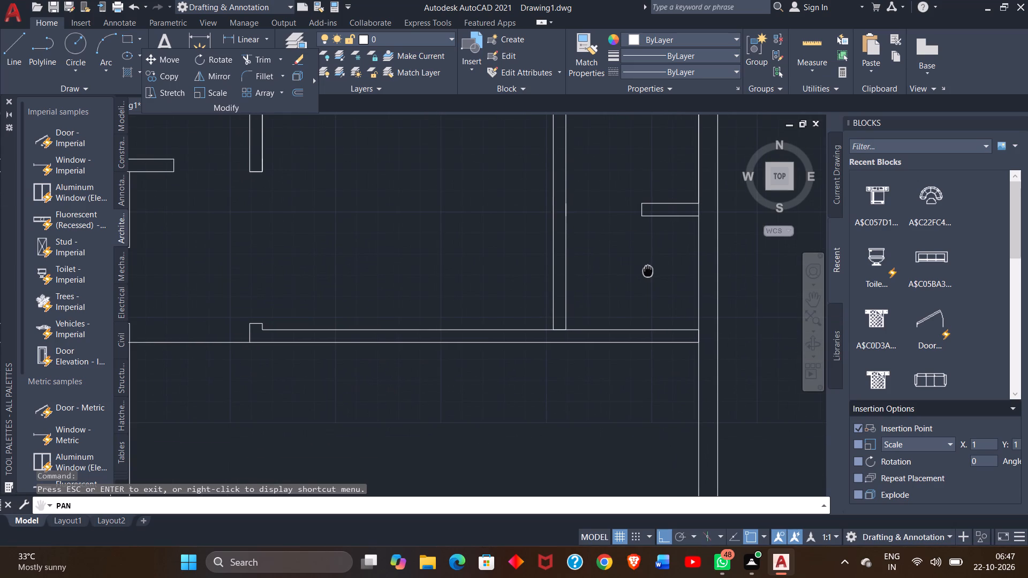
{"action": "left_click", "coordinate": [27, 60]}
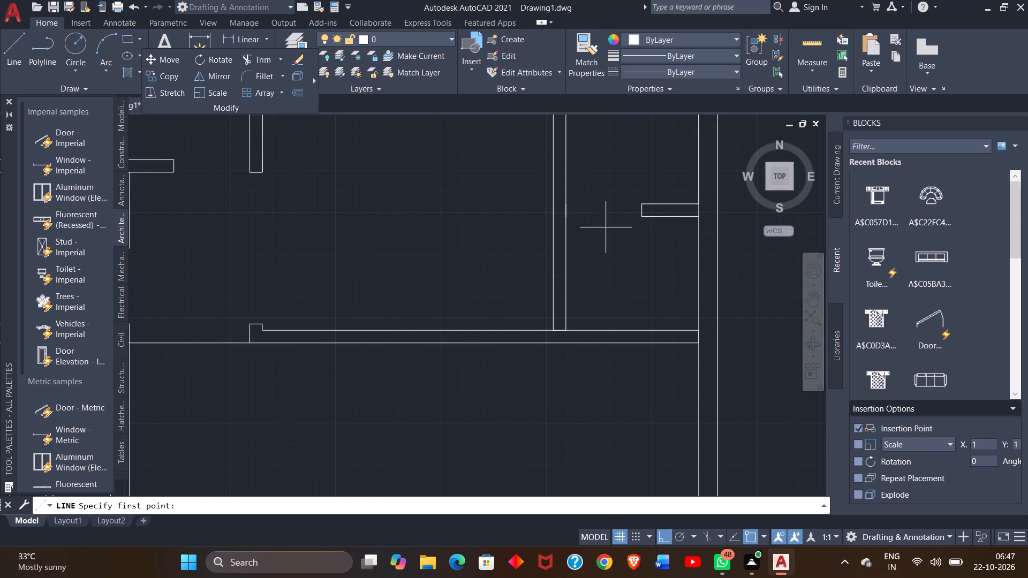
{"action": "left_click", "coordinate": [642, 215]}
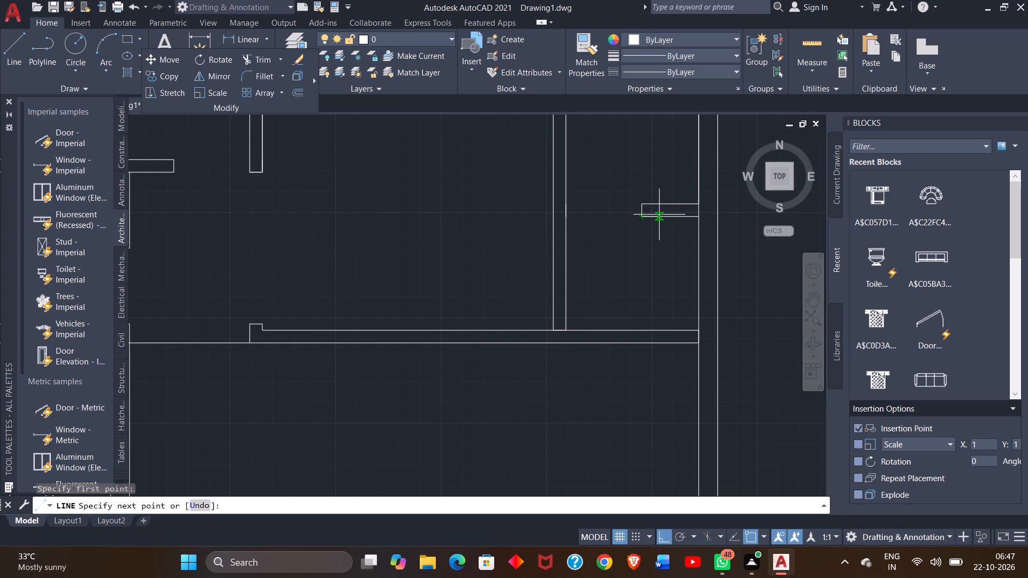
{"action": "left_click", "coordinate": [659, 215]}
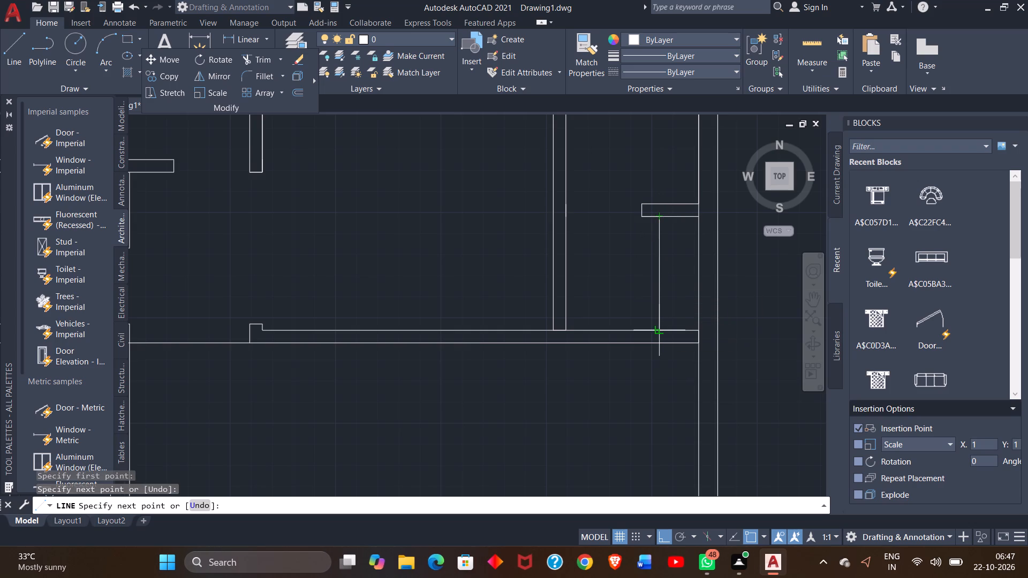
{"action": "left_click", "coordinate": [660, 330]}
{"action": "right_click", "coordinate": [658, 326]}
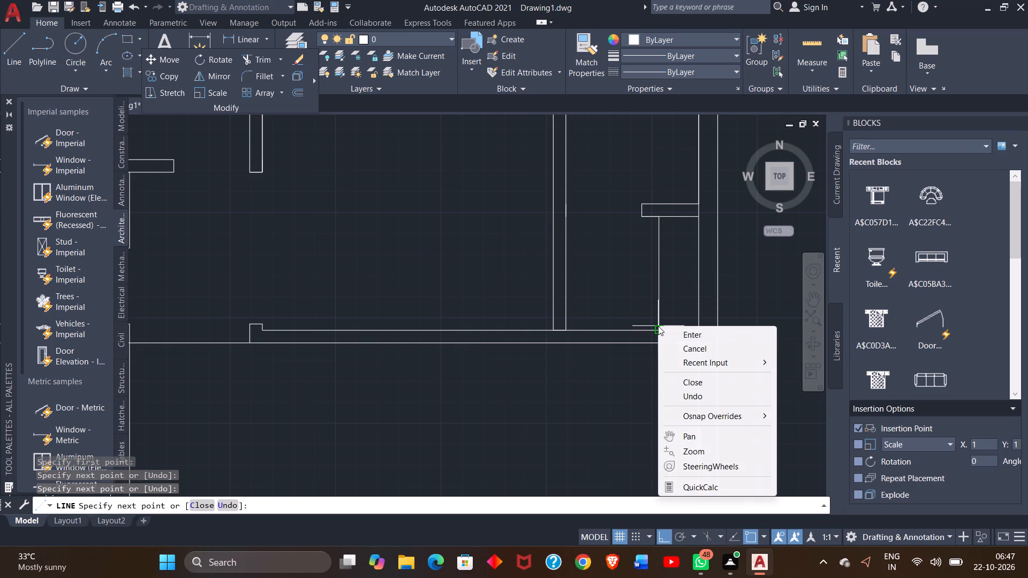
{"action": "left_click", "coordinate": [675, 339]}
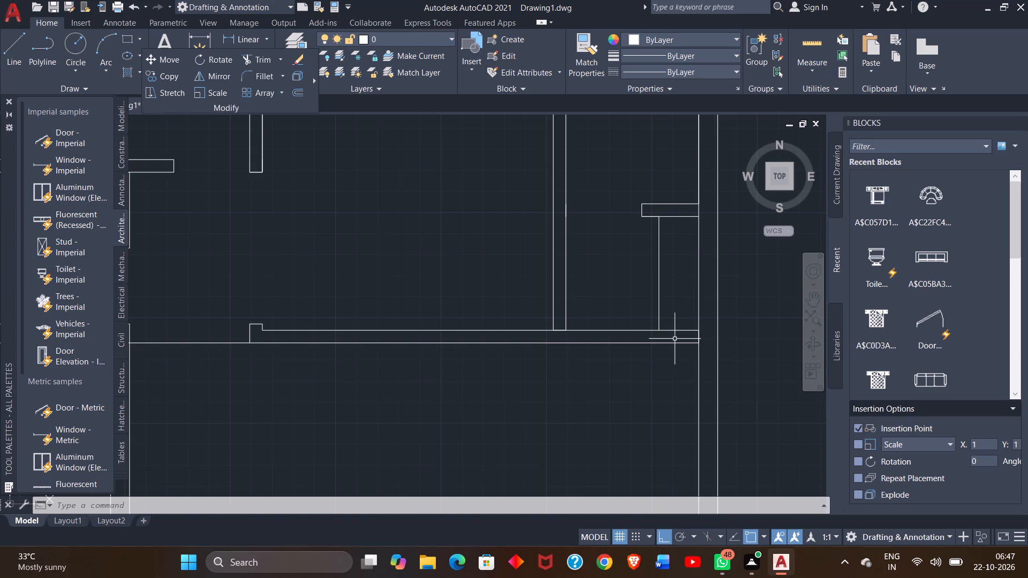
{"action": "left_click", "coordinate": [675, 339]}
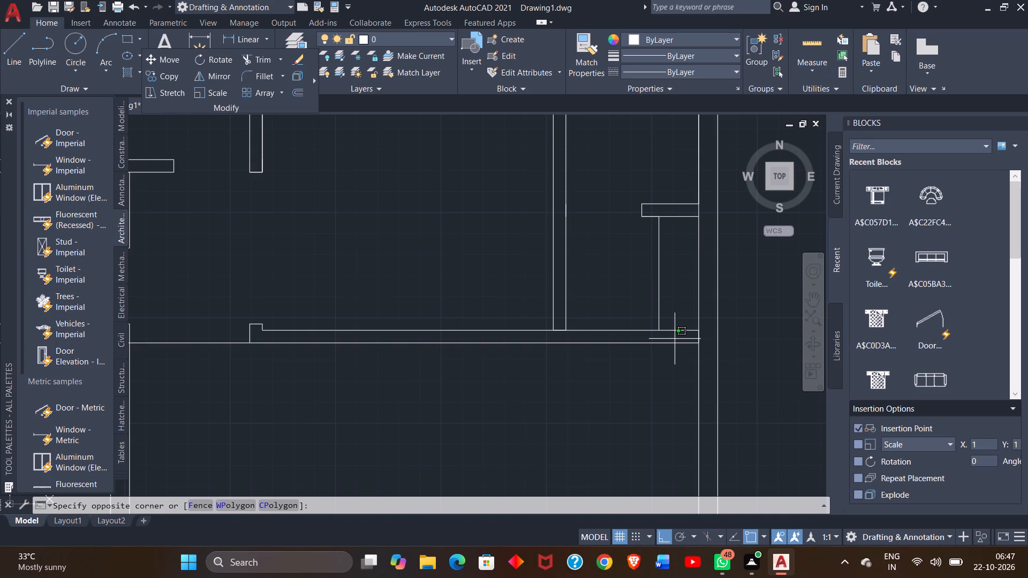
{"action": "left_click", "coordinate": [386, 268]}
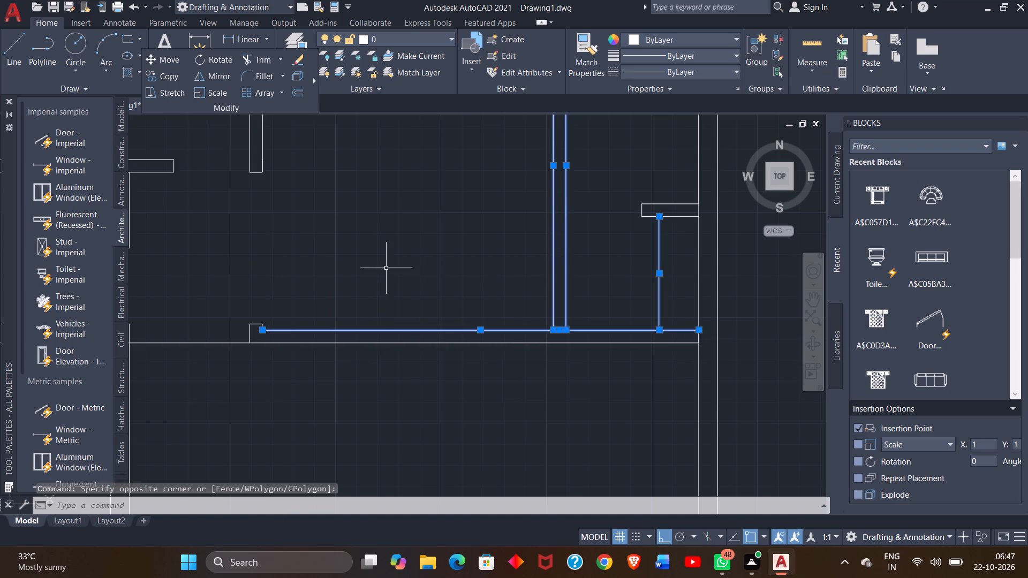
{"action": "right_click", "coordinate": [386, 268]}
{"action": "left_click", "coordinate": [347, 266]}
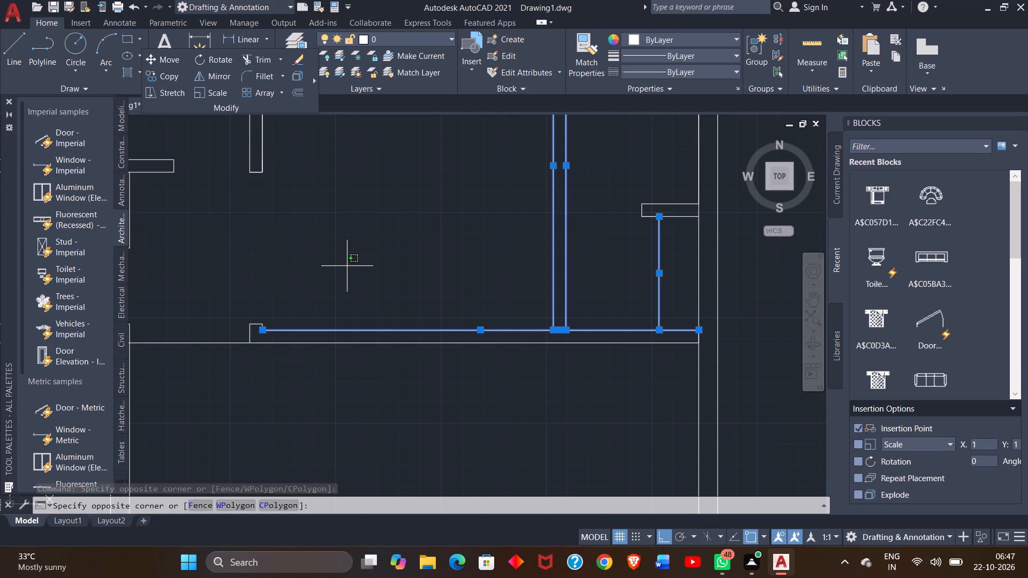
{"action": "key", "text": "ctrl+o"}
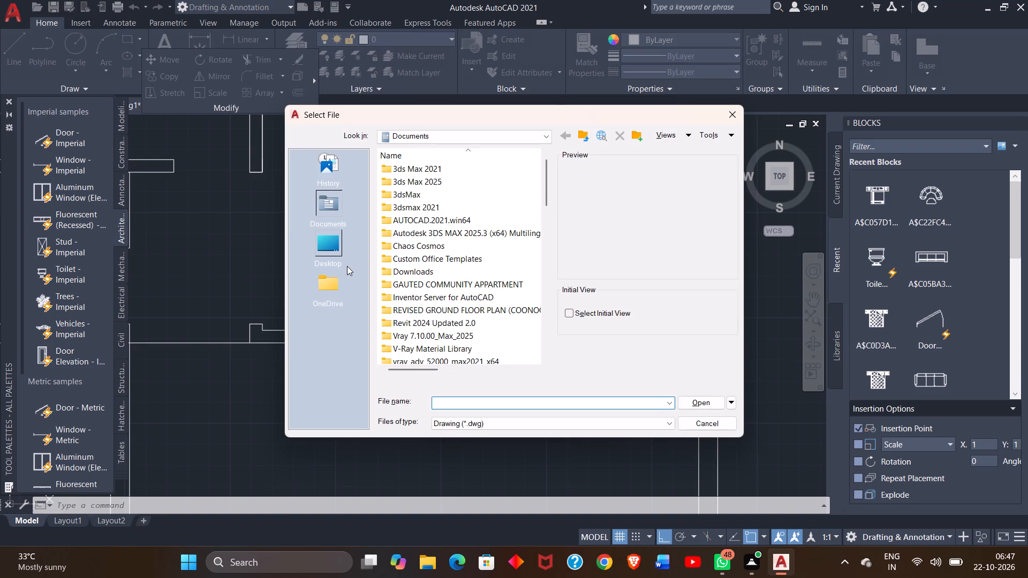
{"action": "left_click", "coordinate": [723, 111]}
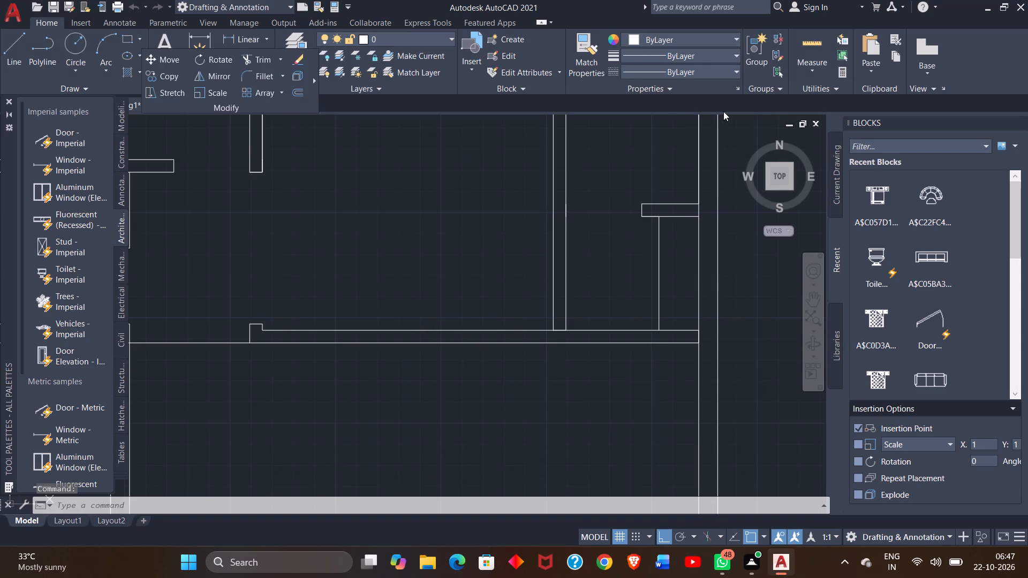
Open the Windows on-screen keyboard.
{"action": "key", "text": "ctrl+super+o"}
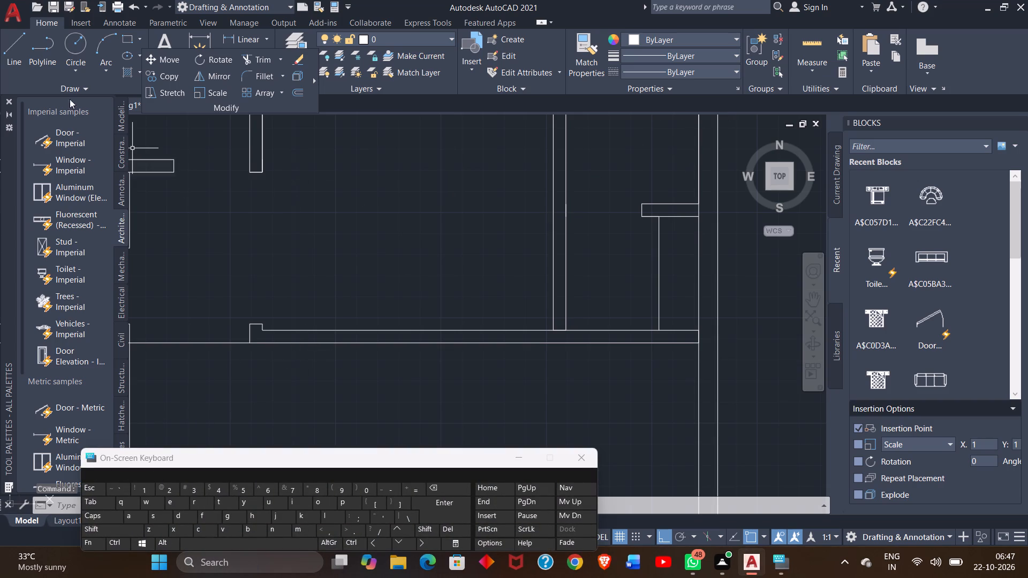
Draw a line 1' up the vertical partition's face from its lower corner and across to the opposite face, undoing an initial 2' segment.
{"action": "left_click", "coordinate": [11, 53]}
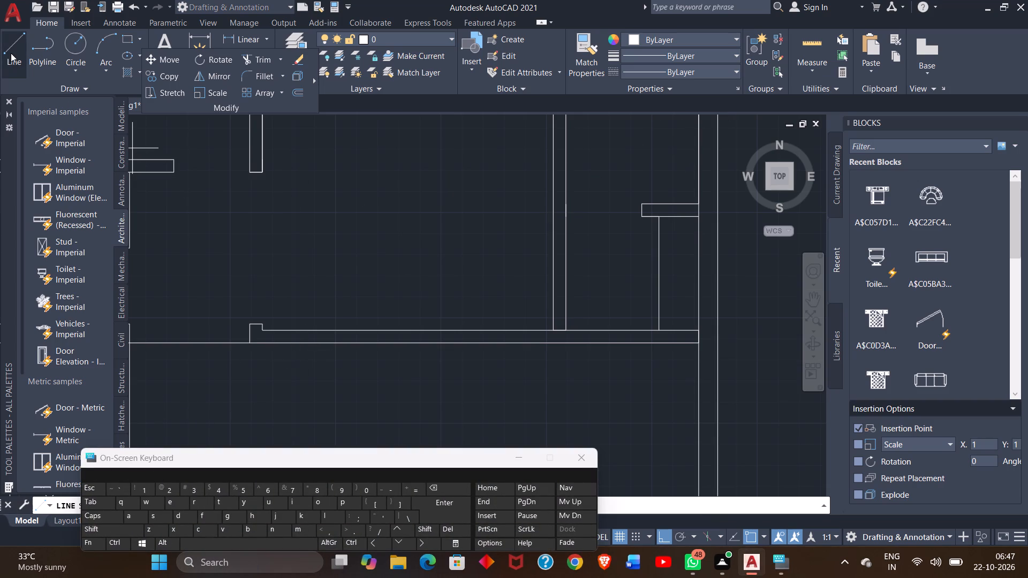
{"action": "left_click", "coordinate": [11, 53]}
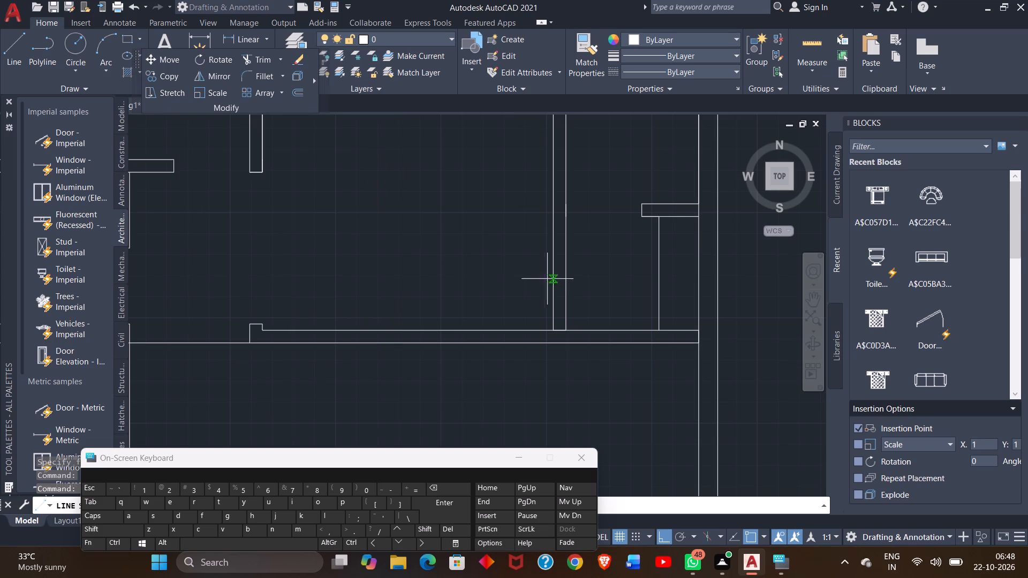
{"action": "left_click", "coordinate": [553, 330]}
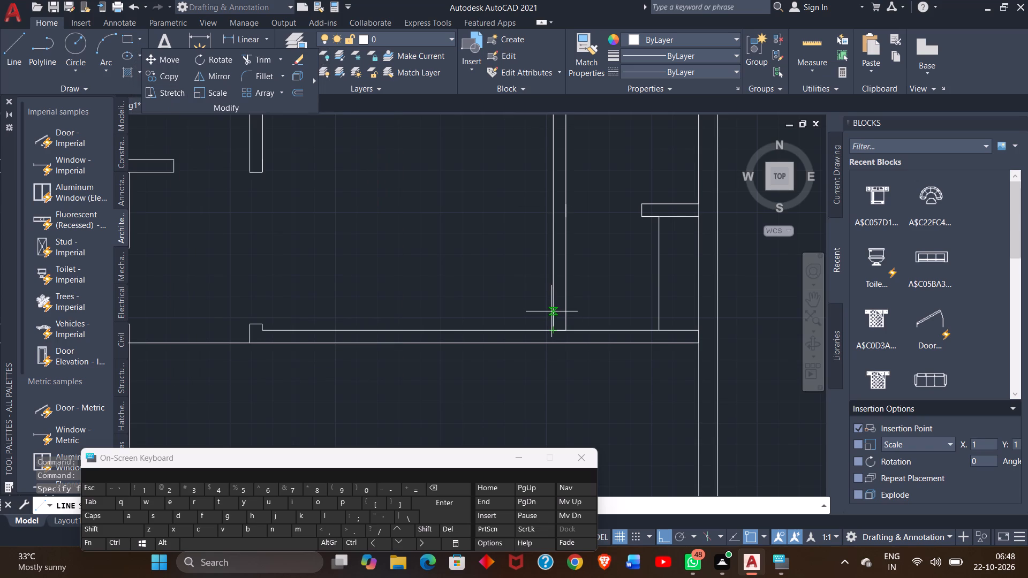
{"action": "type", "text": "2'"}
{"action": "key", "text": "Return"}
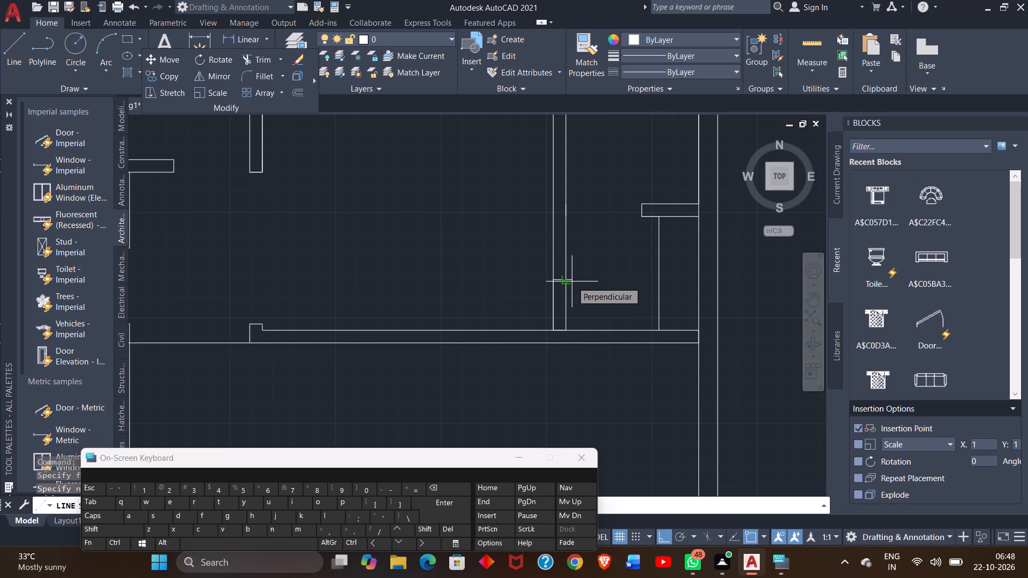
{"action": "key", "text": "ctrl+z"}
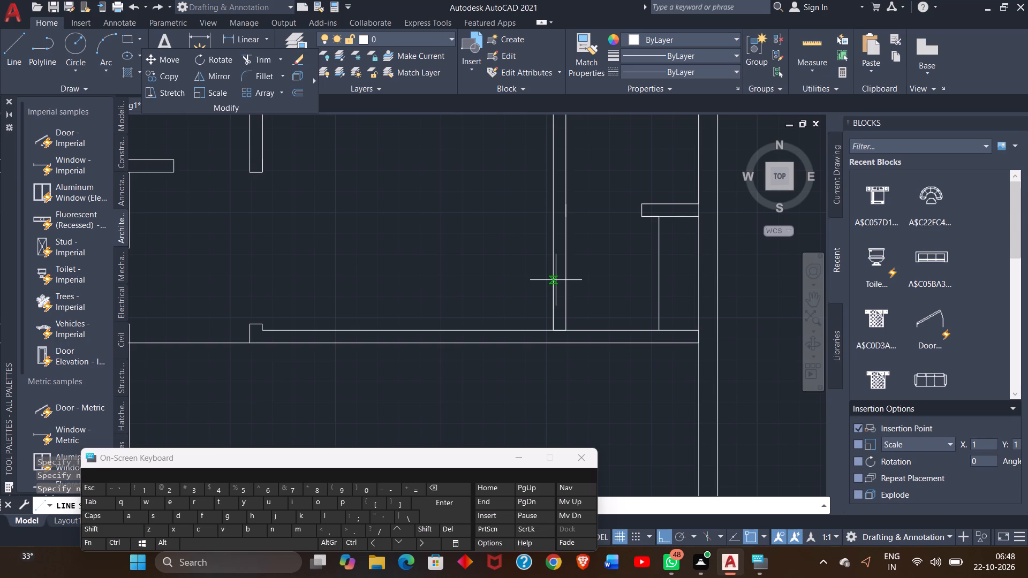
{"action": "type", "text": "1'"}
{"action": "key", "text": "Return"}
{"action": "left_click", "coordinate": [568, 308]}
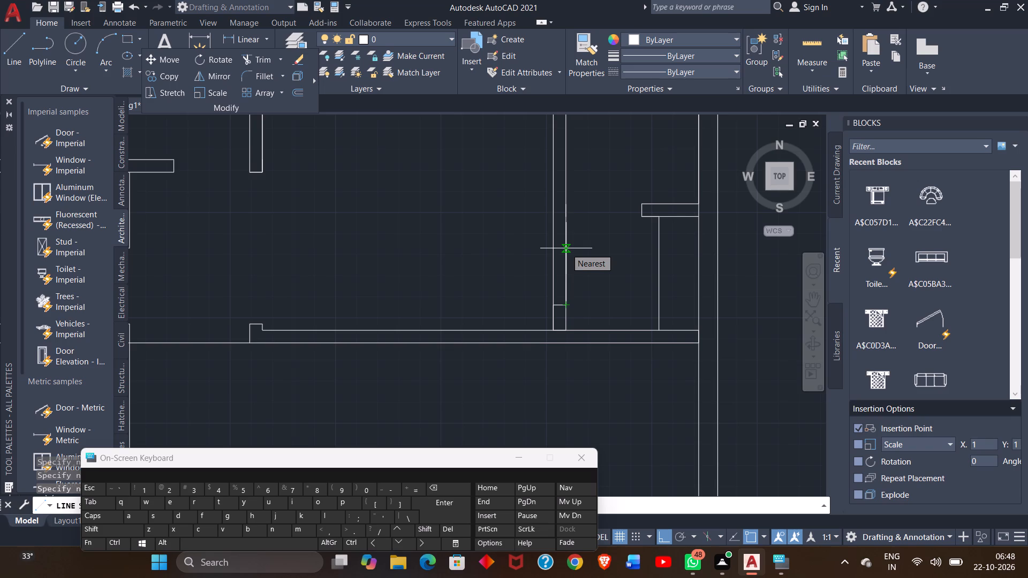
Continue the line 3' up the partition's face and straight back across it to mark the doorway's other jamb.
{"action": "type", "text": "3'"}
{"action": "key", "text": "Return"}
{"action": "left_click", "coordinate": [554, 228]}
{"action": "right_click", "coordinate": [533, 238]}
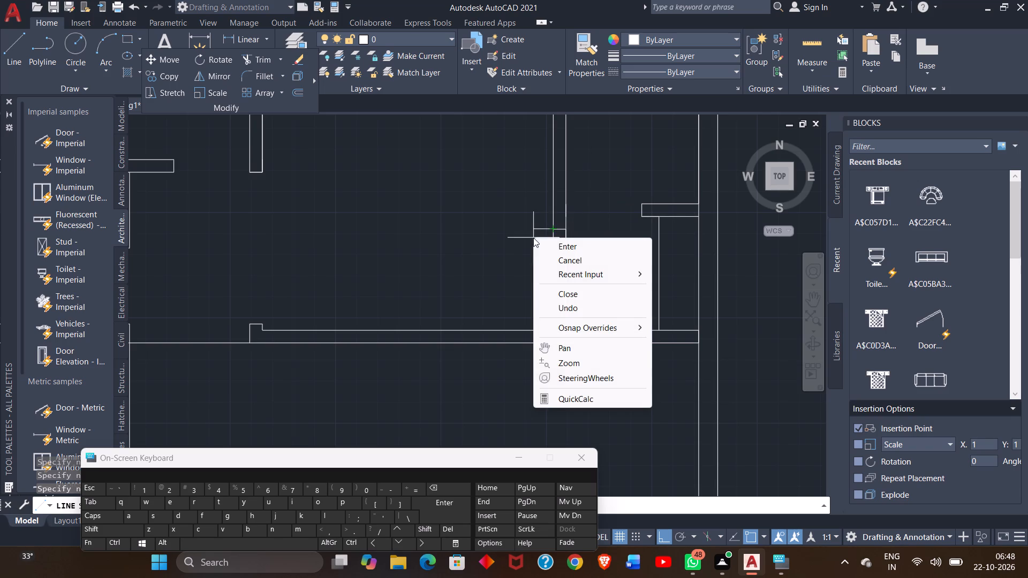
{"action": "left_click", "coordinate": [553, 243]}
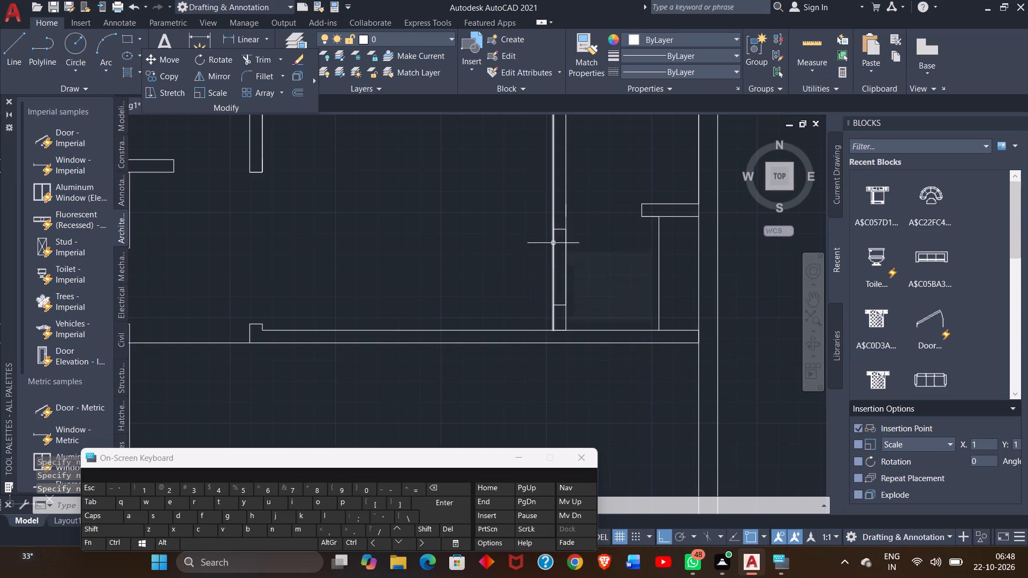
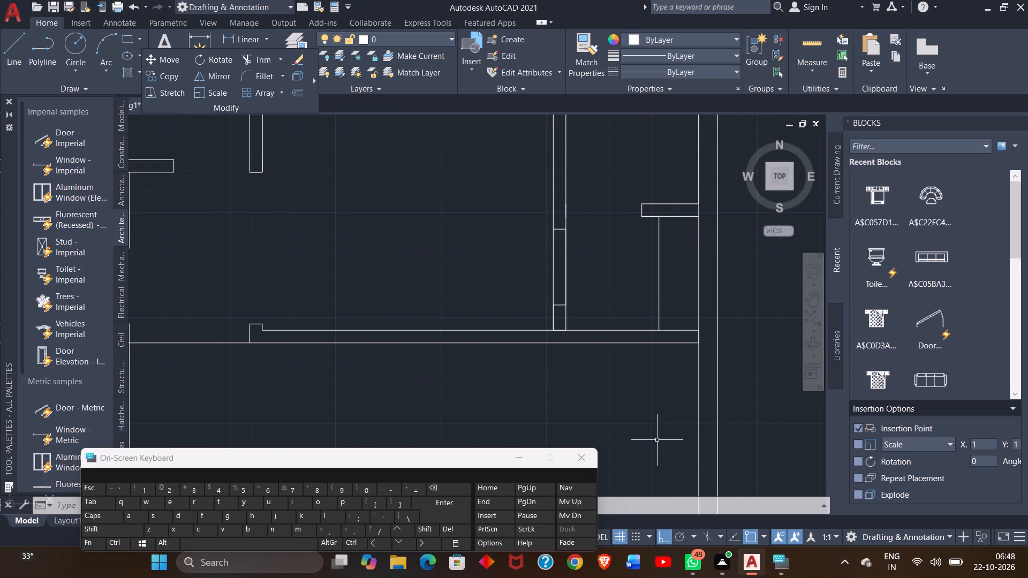
Trim both faces of the vertical partition between the two jamb lines to open the 3' doorway.
{"action": "left_click", "coordinate": [262, 62]}
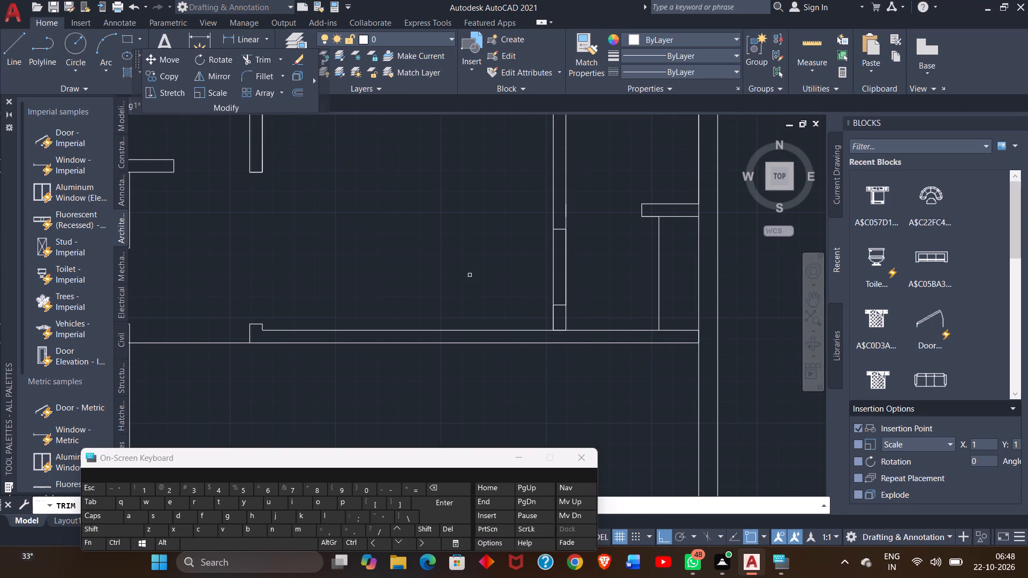
{"action": "left_click_drag", "start_coordinate": [540, 262], "coordinate": [569, 265]}
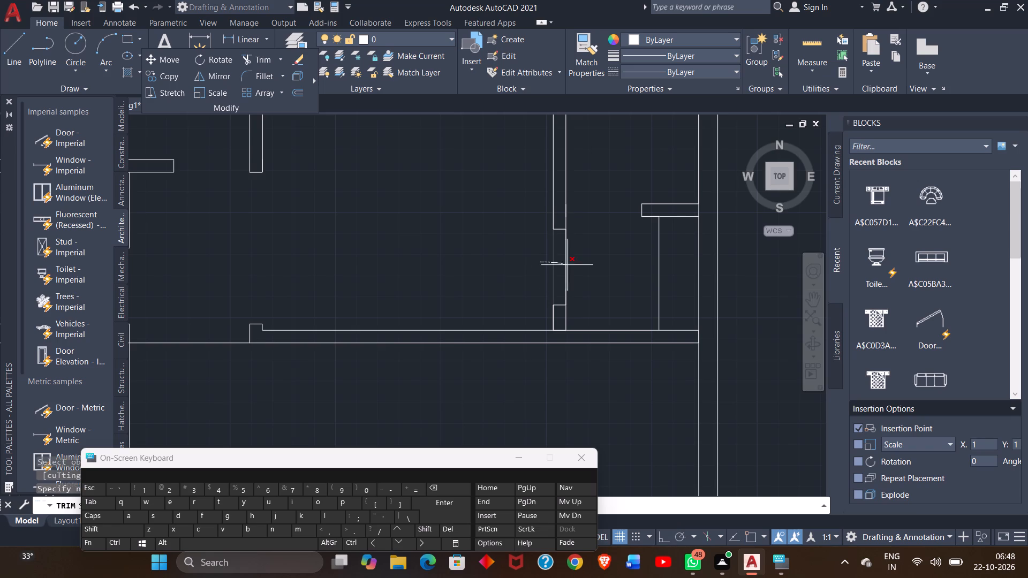
{"action": "left_click_drag", "start_coordinate": [569, 265], "coordinate": [572, 265]}
{"action": "left_click", "coordinate": [572, 265]}
{"action": "right_click", "coordinate": [572, 265]}
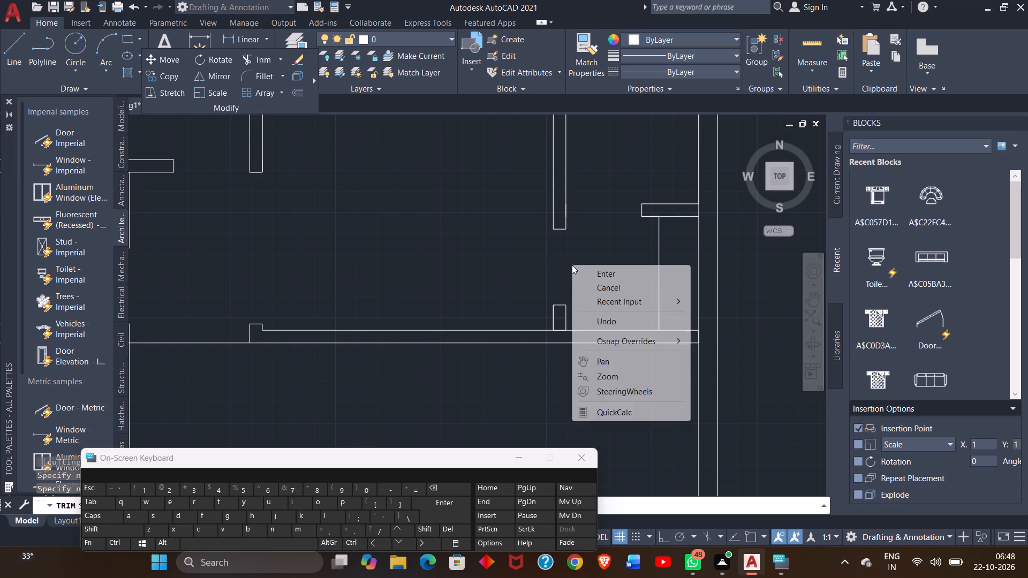
{"action": "left_click", "coordinate": [591, 271]}
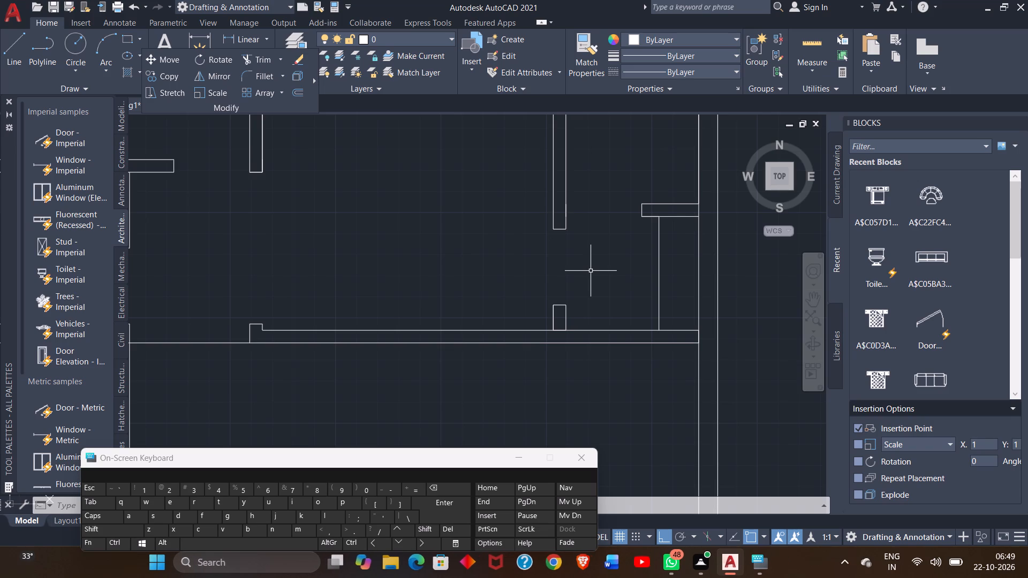
Examine the overall floor plan, focusing on the middle rooms and the walls around them below the new doorway.
{"action": "scroll", "coordinate": [492, 259], "scroll_direction": "down", "scroll_amount": 1, "text": "ctrl"}
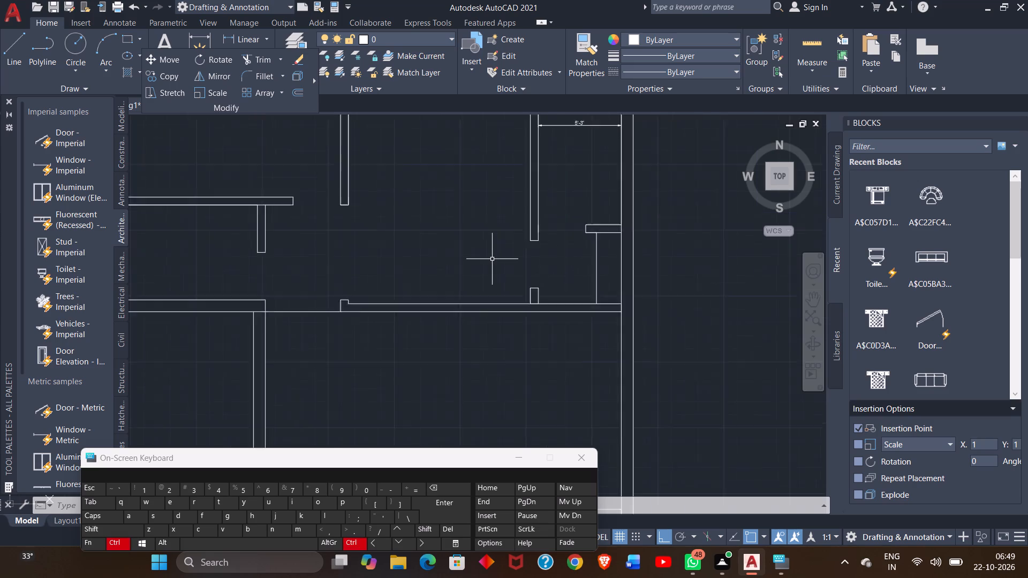
{"action": "scroll", "coordinate": [492, 259], "scroll_direction": "down", "scroll_amount": 2, "text": "ctrl"}
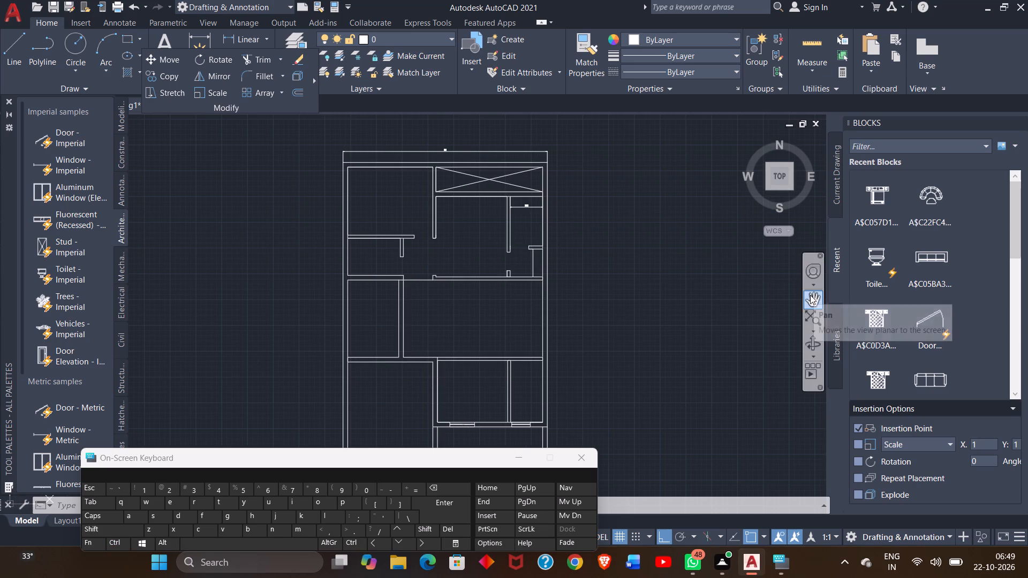
{"action": "left_click", "coordinate": [810, 295]}
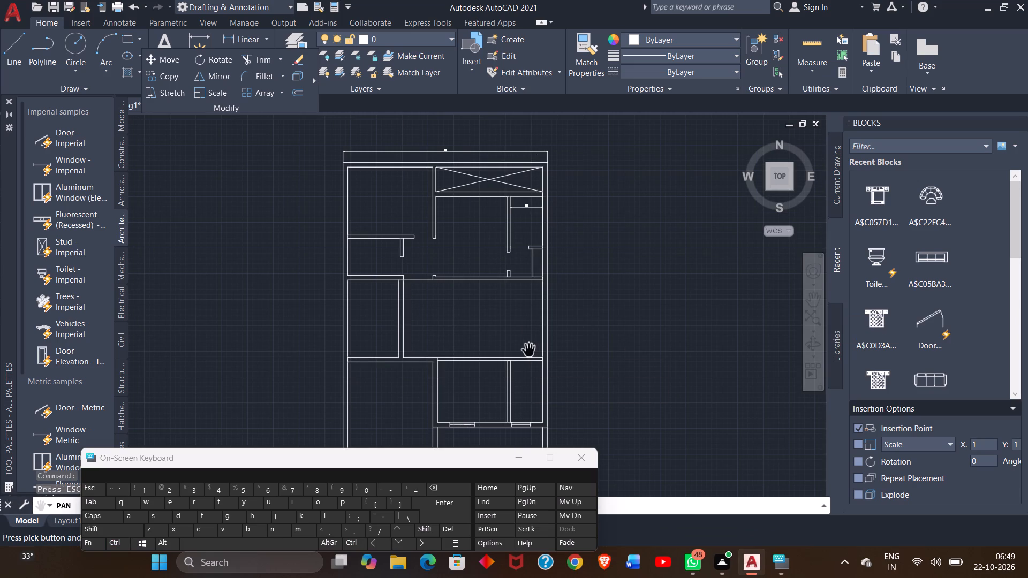
{"action": "left_click_drag", "start_coordinate": [510, 323], "coordinate": [580, 280]}
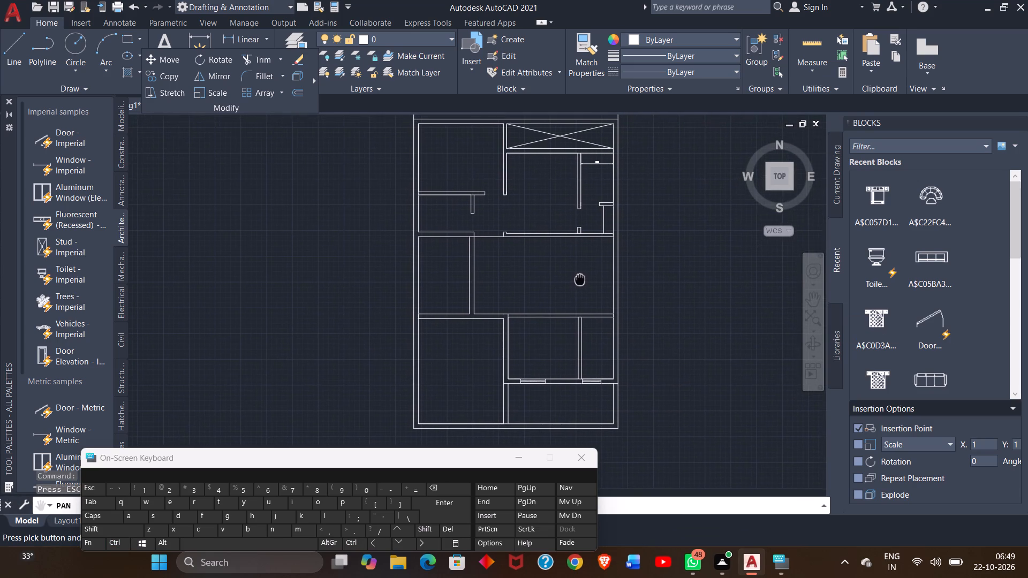
{"action": "left_click_drag", "start_coordinate": [580, 280], "coordinate": [575, 282]}
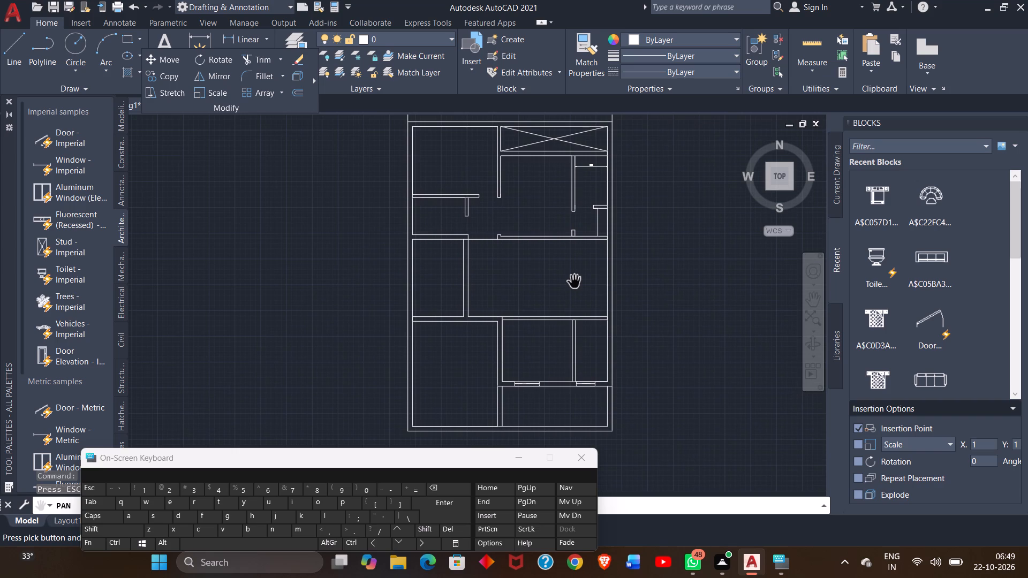
{"action": "left_click", "coordinate": [573, 283]}
{"action": "scroll", "coordinate": [527, 282], "scroll_direction": "up", "scroll_amount": 3, "text": "ctrl"}
{"action": "scroll", "coordinate": [527, 282], "scroll_direction": "down", "scroll_amount": 1, "text": "ctrl"}
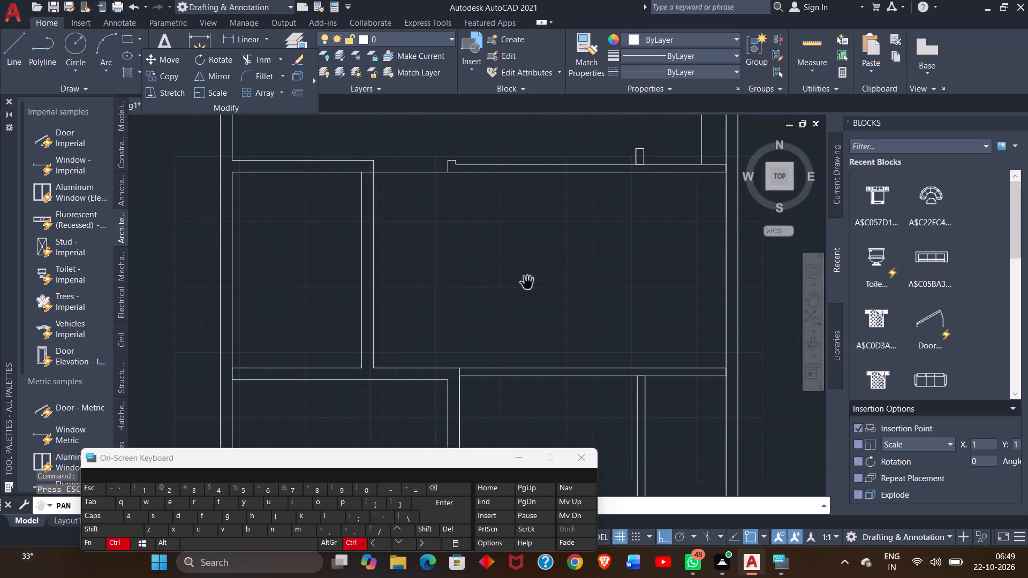
{"action": "right_click", "coordinate": [527, 282]}
{"action": "left_click", "coordinate": [542, 293]}
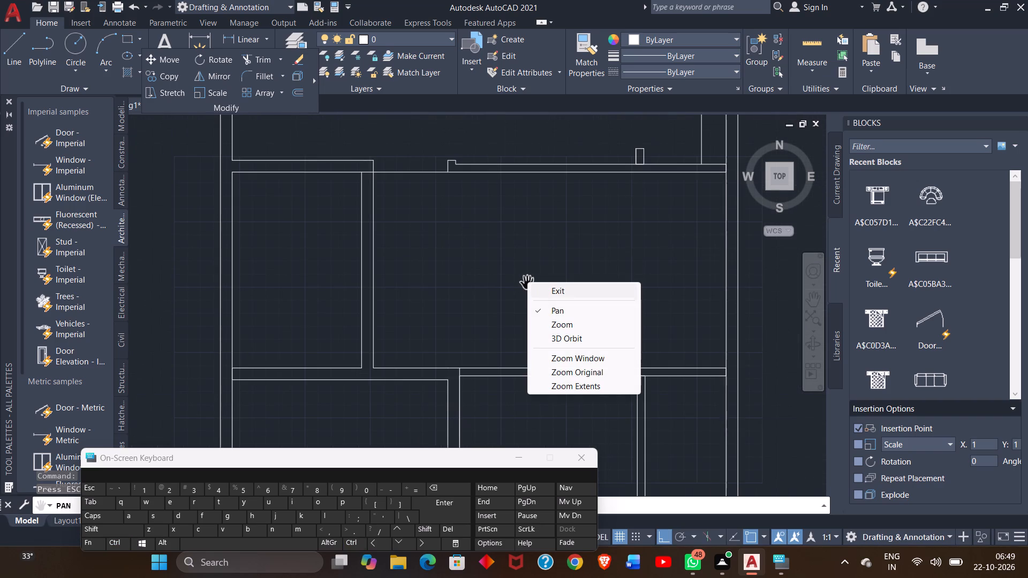
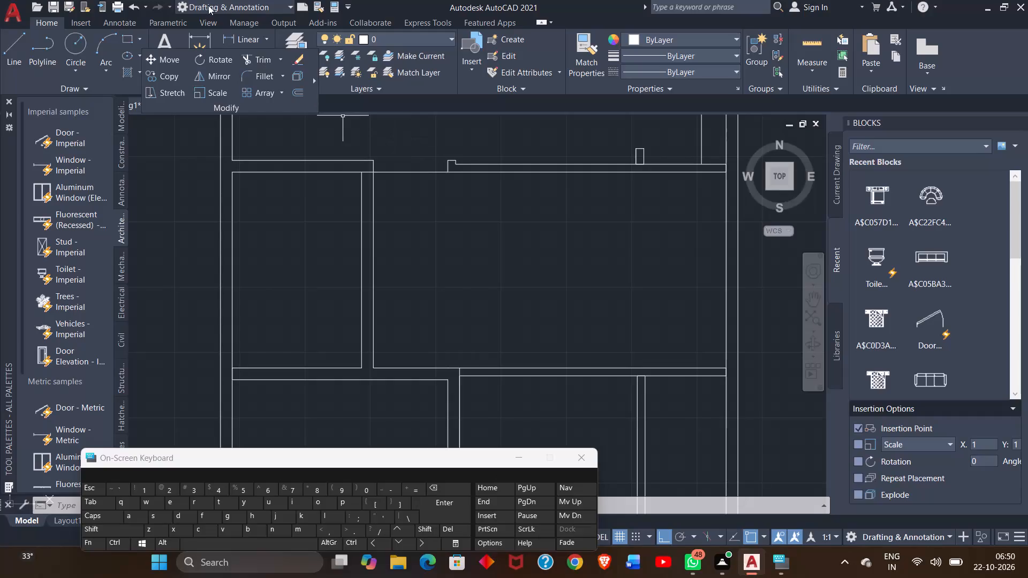
Trim the leftover lower wall-face line across the passage opening and at the adjoining vertical wall's upper corner junction.
{"action": "left_click", "coordinate": [266, 63]}
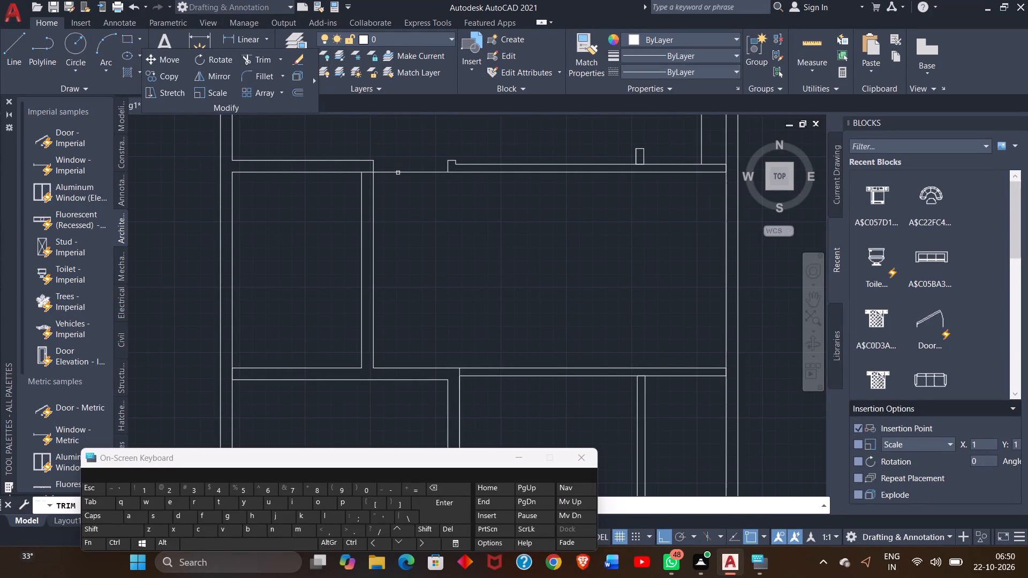
{"action": "left_click", "coordinate": [397, 173]}
{"action": "scroll", "coordinate": [397, 173], "scroll_direction": "up", "scroll_amount": 2, "text": "ctrl"}
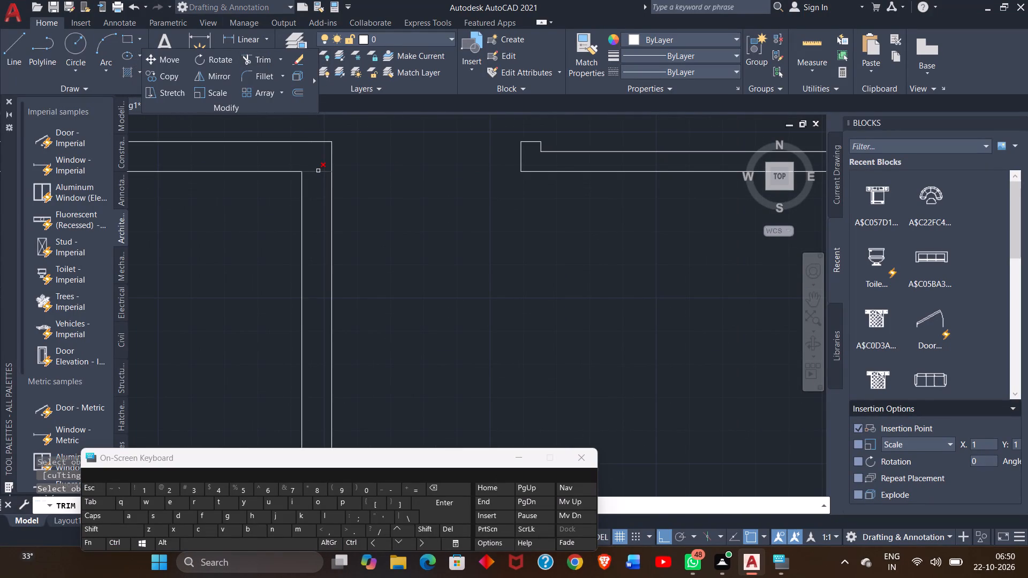
{"action": "left_click", "coordinate": [318, 171]}
{"action": "right_click", "coordinate": [412, 160]}
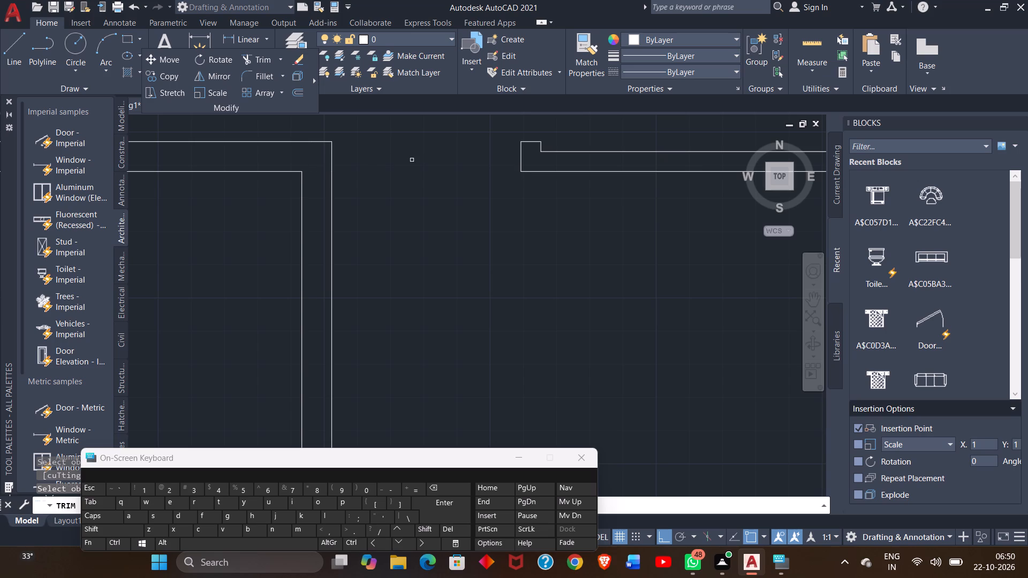
{"action": "left_click", "coordinate": [422, 165]}
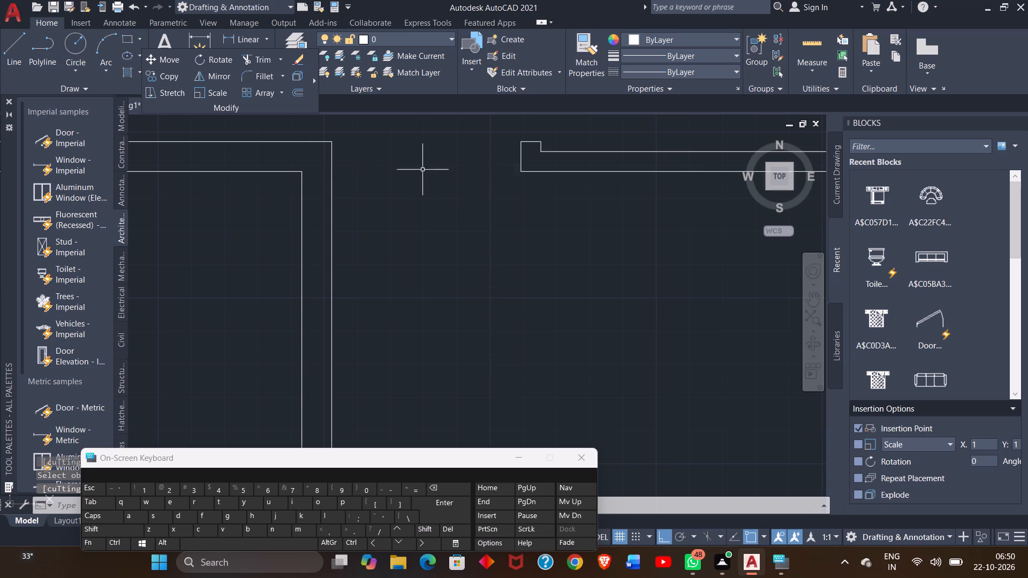
Trim the wall-face line under the short partition stub to open its junction with the horizontal wall.
{"action": "scroll", "coordinate": [449, 244], "scroll_direction": "down", "scroll_amount": 2, "text": "ctrl"}
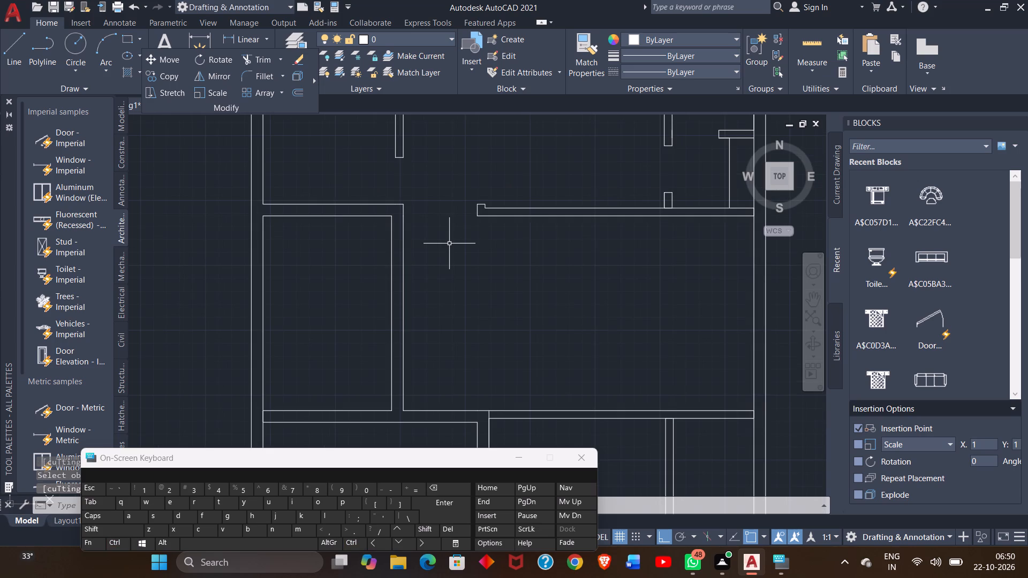
{"action": "scroll", "coordinate": [658, 208], "scroll_direction": "up", "scroll_amount": 2, "text": "ctrl"}
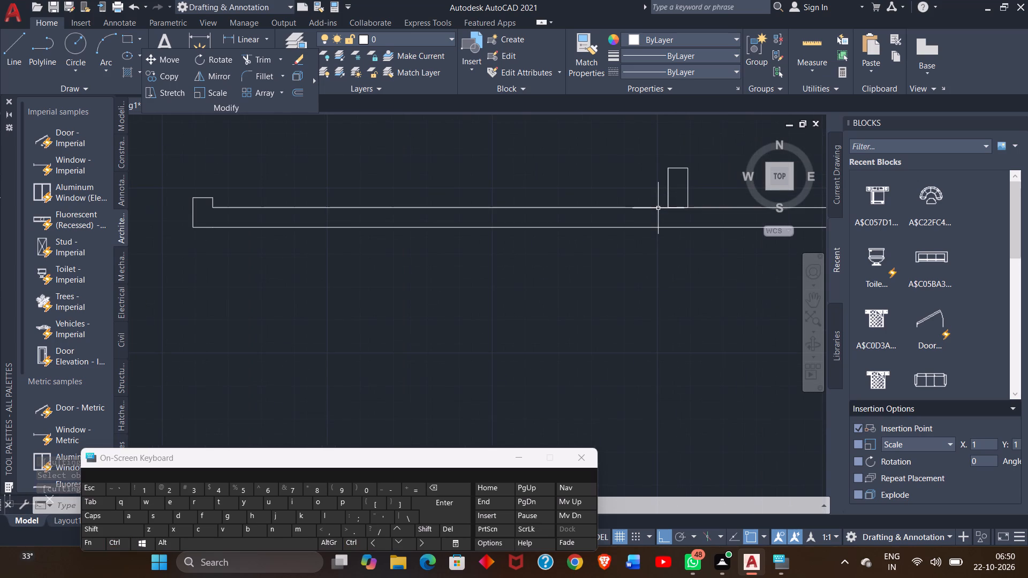
{"action": "left_click", "coordinate": [256, 56]}
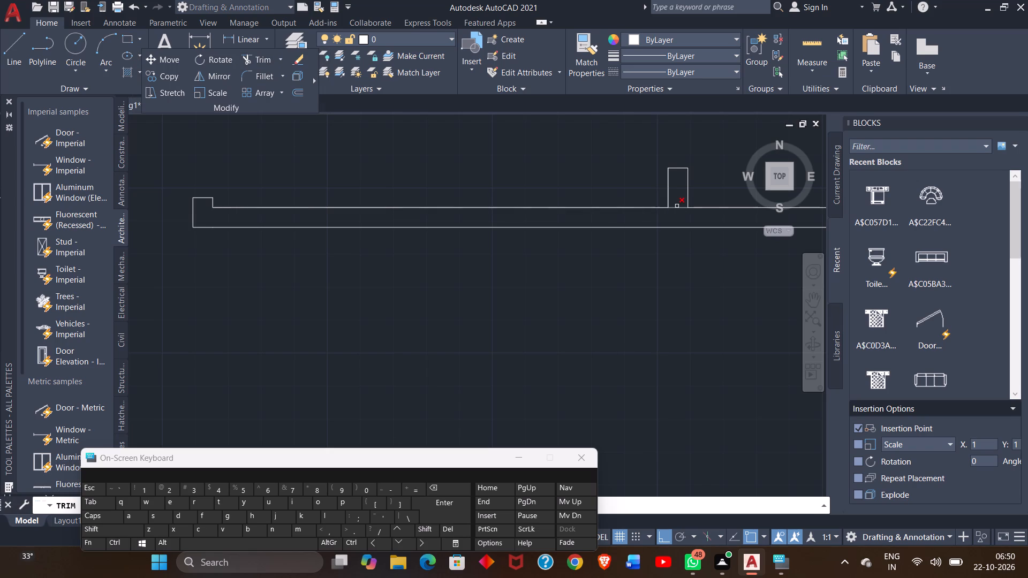
{"action": "left_click_drag", "start_coordinate": [679, 208], "coordinate": [679, 199]}
{"action": "left_click_drag", "start_coordinate": [679, 199], "coordinate": [678, 214]}
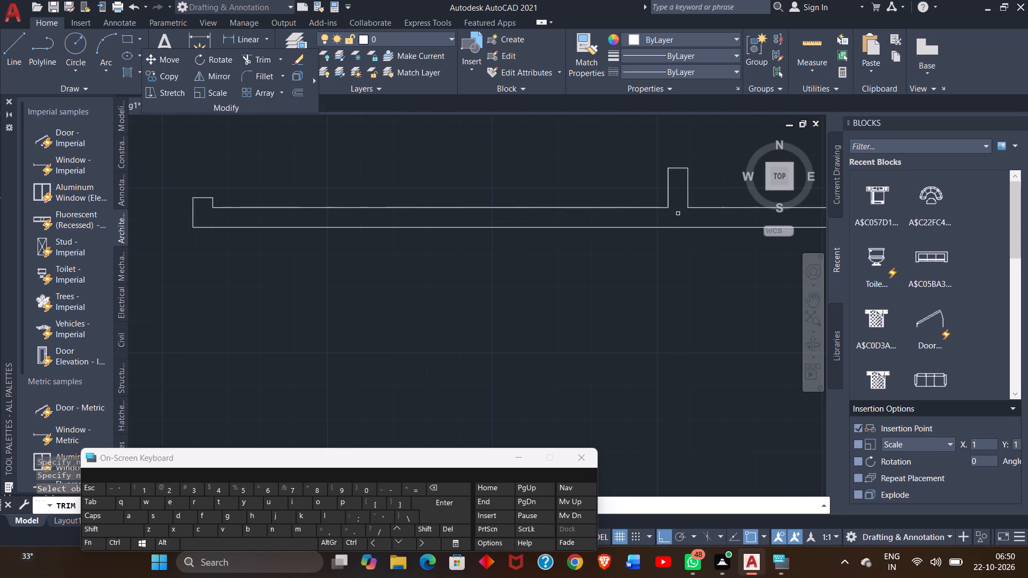
{"action": "left_click", "coordinate": [678, 214]}
{"action": "right_click", "coordinate": [678, 214]}
{"action": "left_click", "coordinate": [691, 216]}
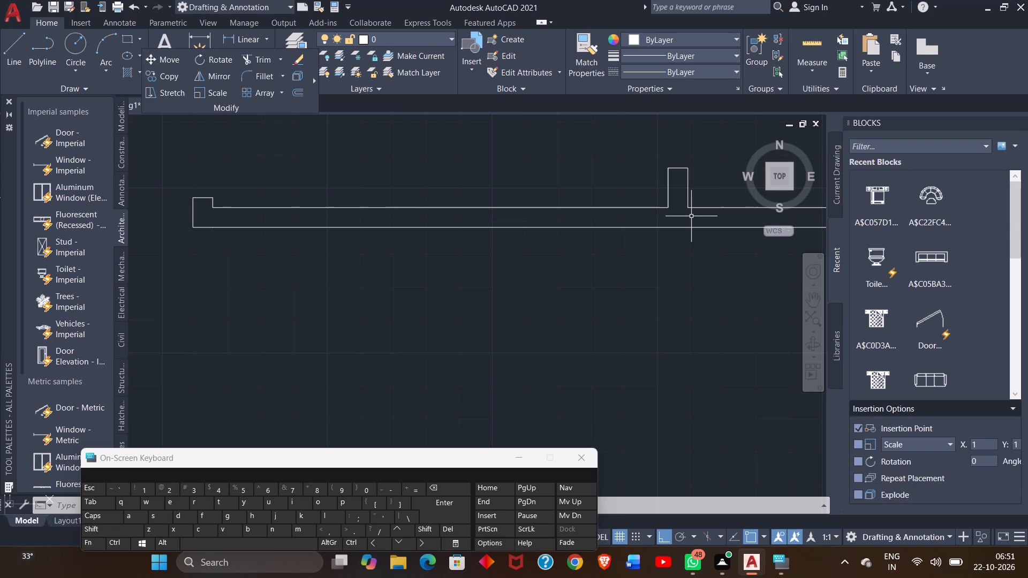
Draw a line 5'3" up from the small lower room's outer-wall bottom corner and across to the vertical partition.
{"action": "scroll", "coordinate": [585, 277], "scroll_direction": "down", "scroll_amount": 3, "text": "ctrl"}
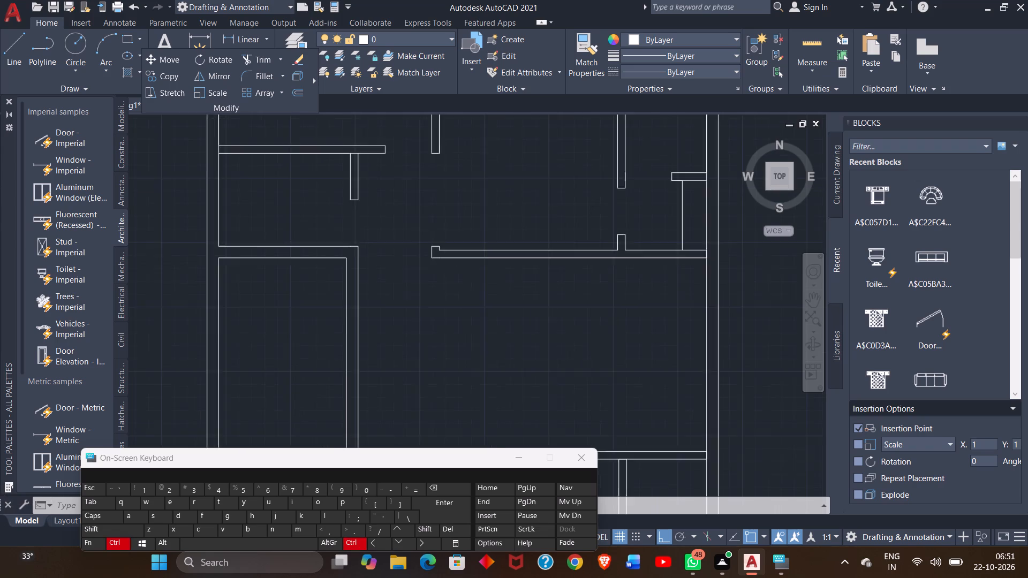
{"action": "left_click", "coordinate": [807, 302]}
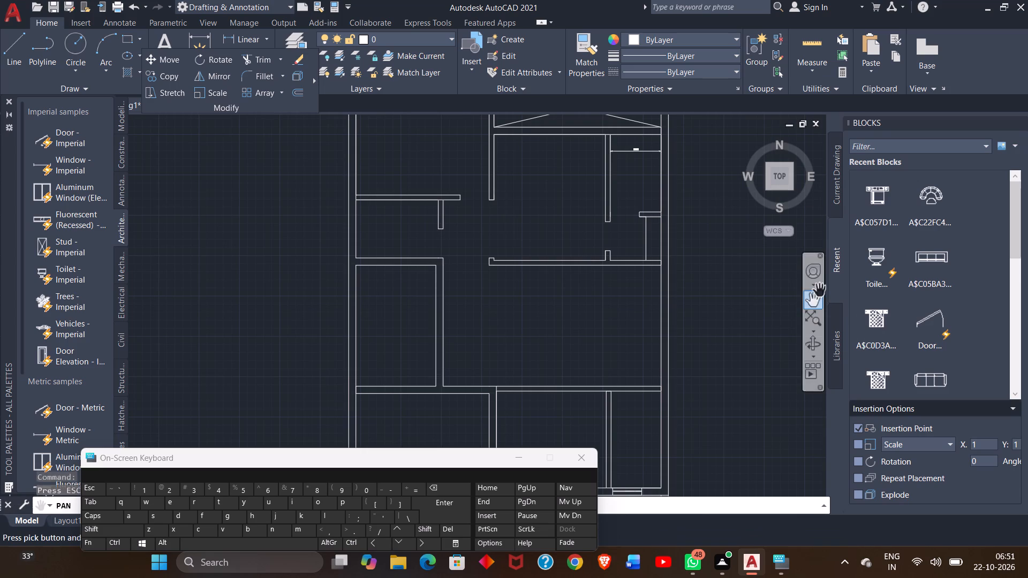
{"action": "left_click_drag", "start_coordinate": [714, 331], "coordinate": [693, 283]}
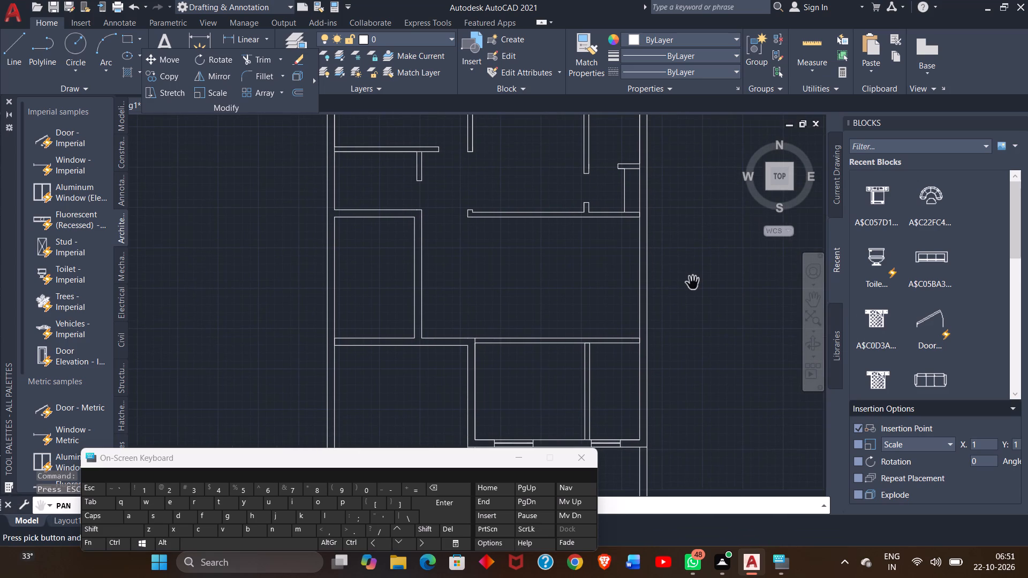
{"action": "left_click_drag", "start_coordinate": [688, 321], "coordinate": [681, 253]}
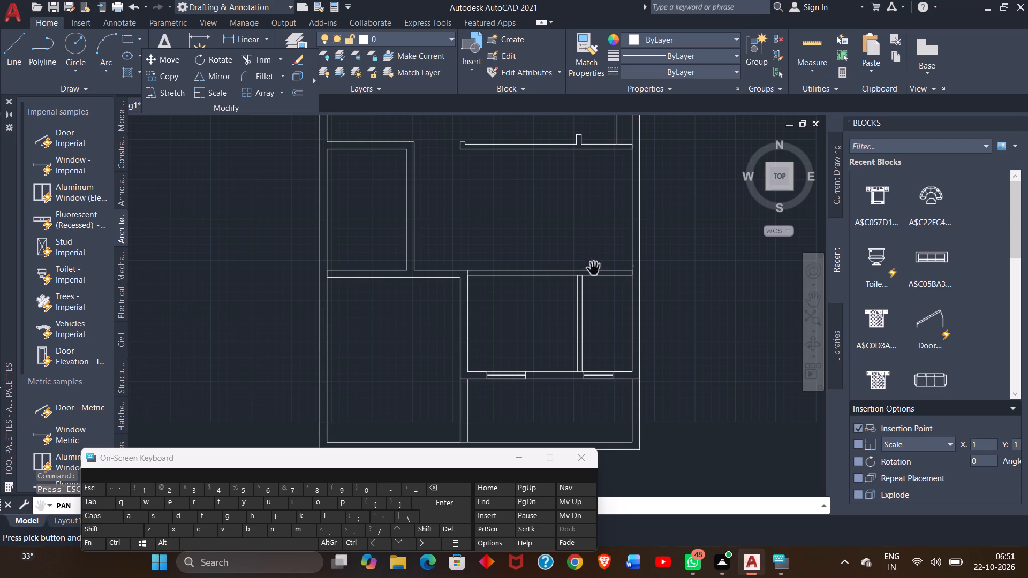
{"action": "left_click", "coordinate": [18, 58]}
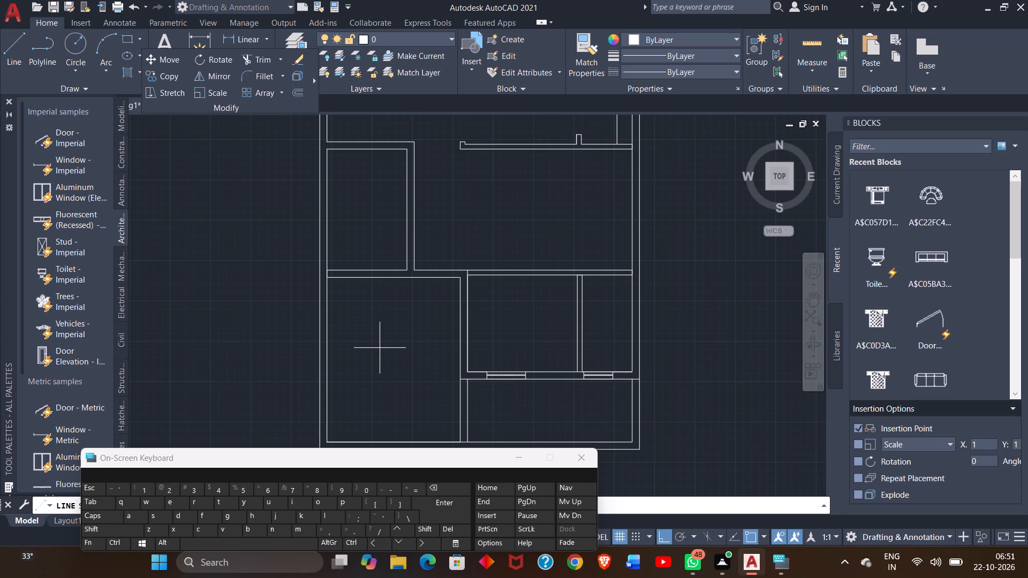
{"action": "left_click", "coordinate": [630, 374]}
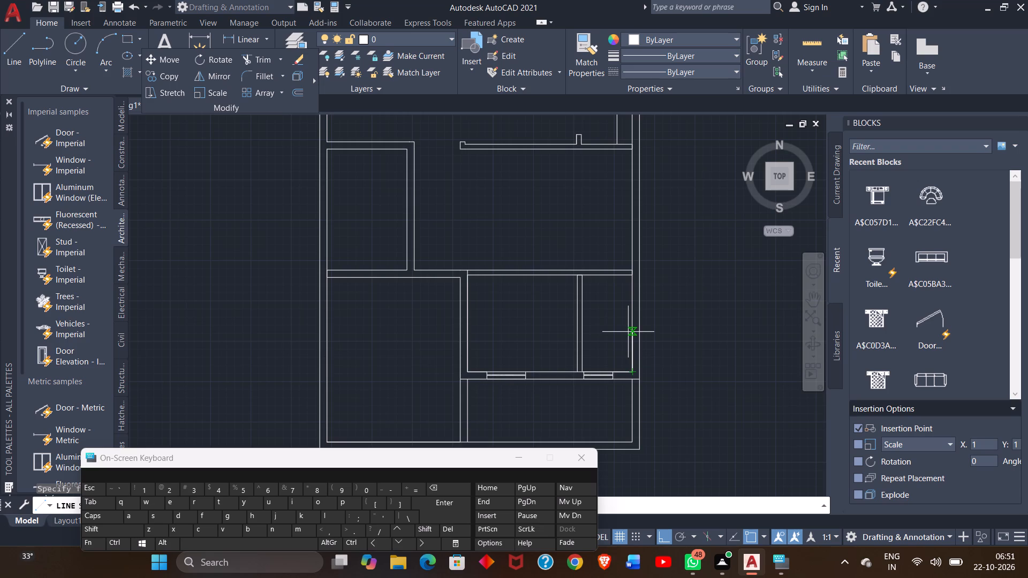
{"action": "key", "text": "5"}
{"action": "type", "text": "'3"}
{"action": "key", "text": "shift+quotedbl"}
{"action": "key", "text": "Return"}
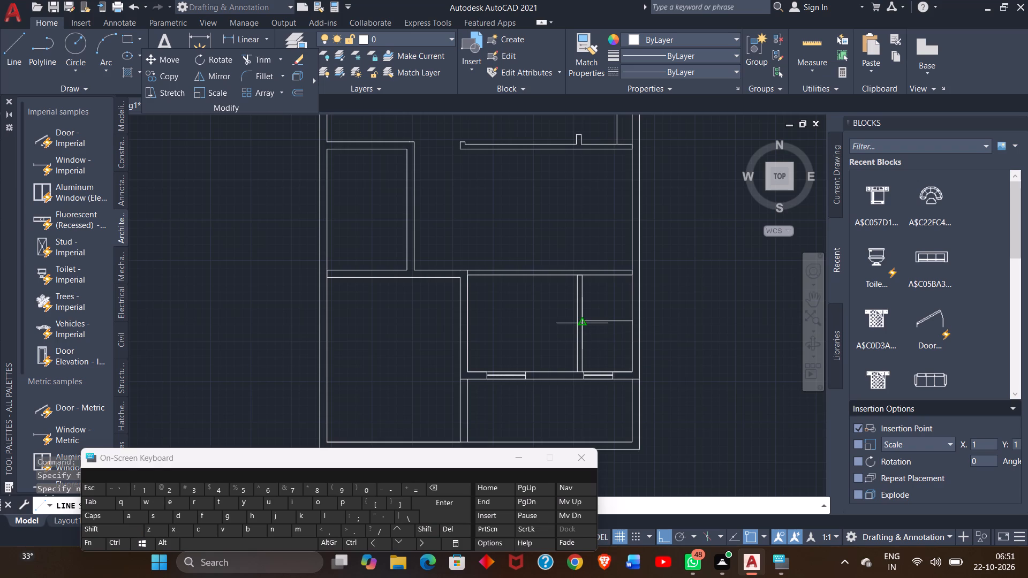
{"action": "scroll", "coordinate": [585, 324], "scroll_direction": "up", "scroll_amount": 1, "text": "ctrl"}
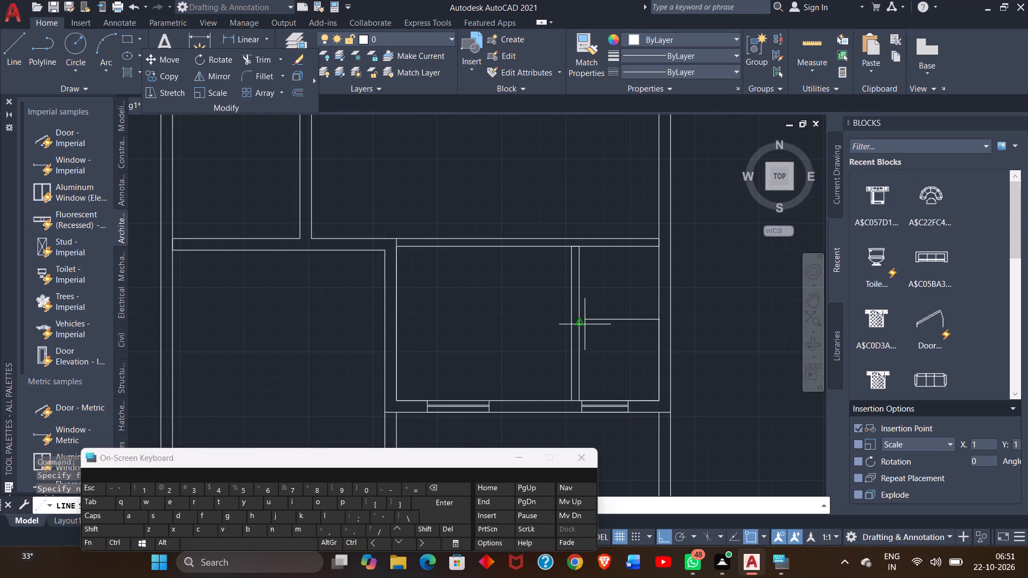
{"action": "left_click", "coordinate": [583, 316]}
Draw the cross wall's second face 6" above the first, from the vertical partition back to the outer wall.
{"action": "key", "text": "6"}
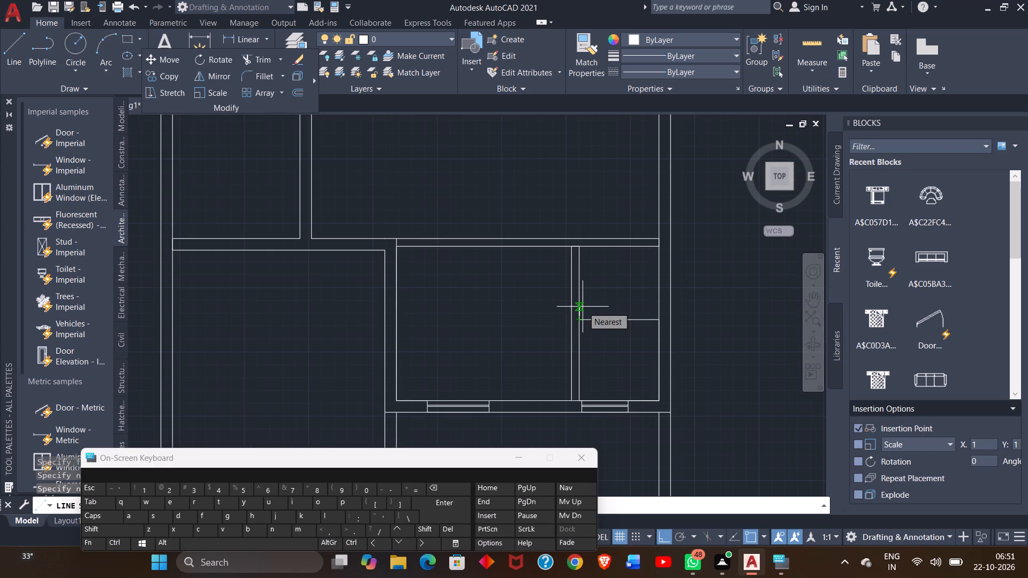
{"action": "key", "text": "shift+quotedbl"}
{"action": "key", "text": "Return"}
{"action": "left_click", "coordinate": [656, 309]}
{"action": "right_click", "coordinate": [656, 309]}
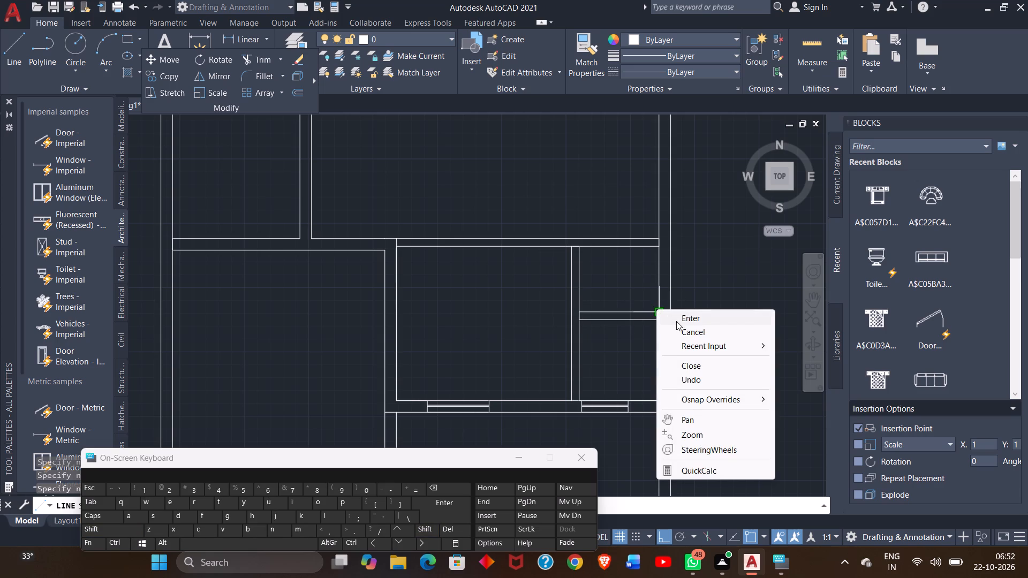
{"action": "left_click", "coordinate": [676, 319]}
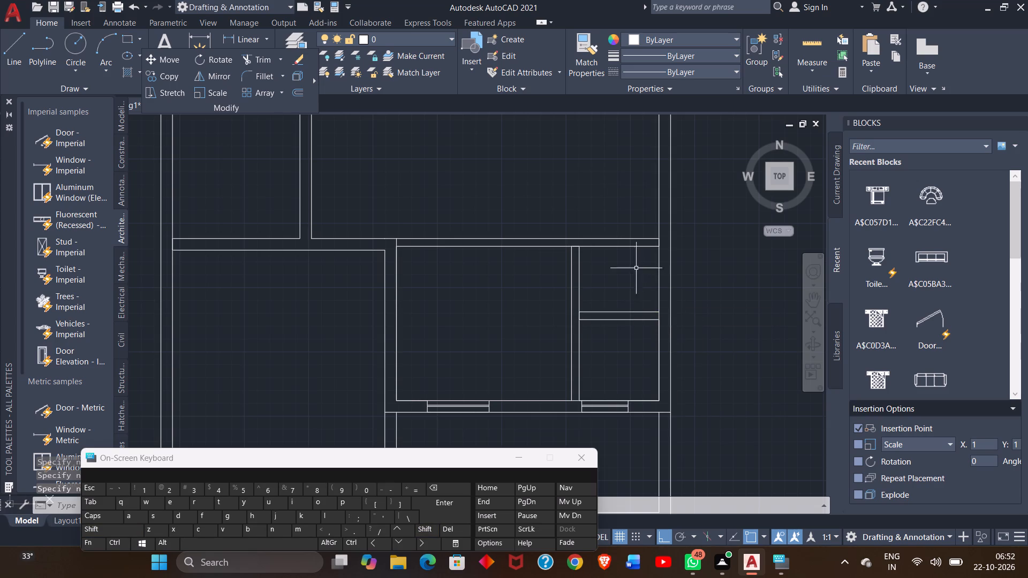
Draw a door jamb line across the new 6" cross wall, 3' from the vertical partition.
{"action": "scroll", "coordinate": [624, 250], "scroll_direction": "up", "scroll_amount": 1, "text": "ctrl"}
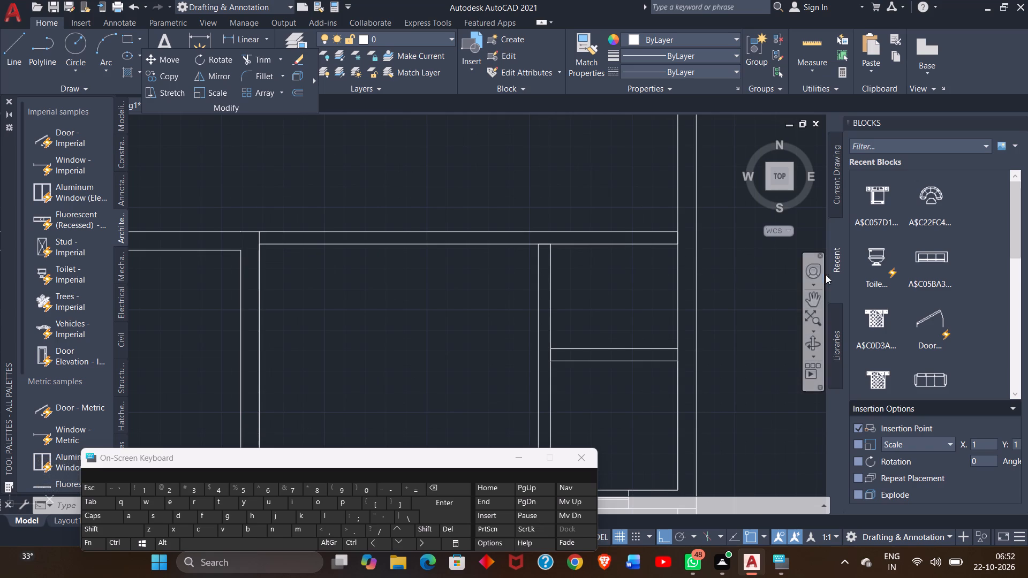
{"action": "left_click", "coordinate": [812, 298]}
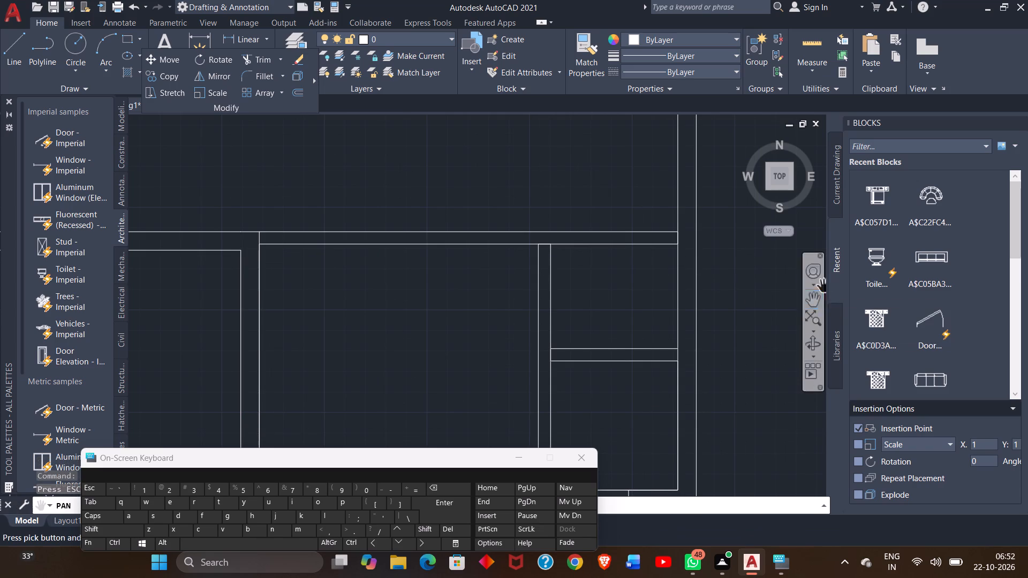
{"action": "left_click_drag", "start_coordinate": [689, 293], "coordinate": [611, 204]}
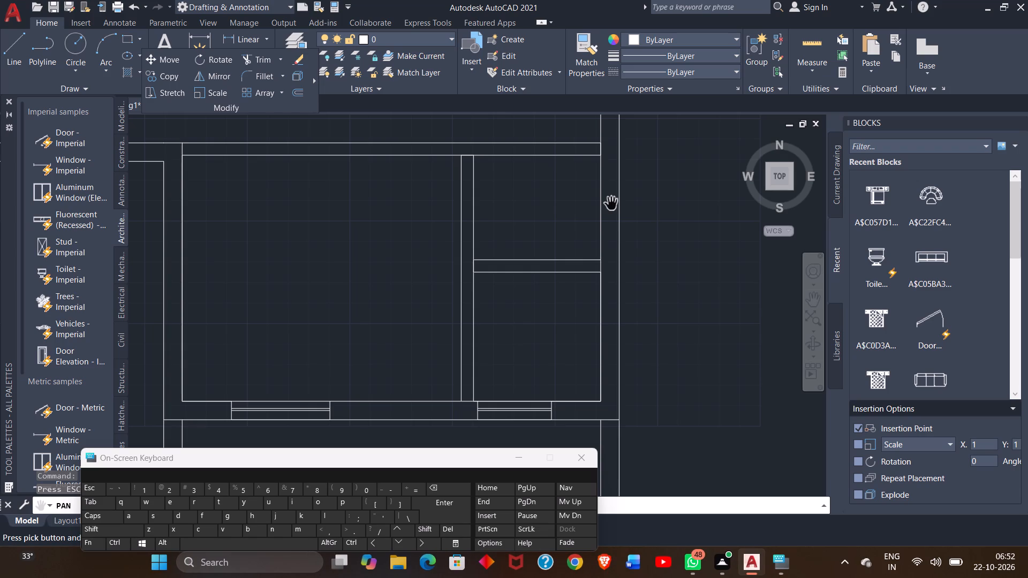
{"action": "left_click", "coordinate": [14, 59]}
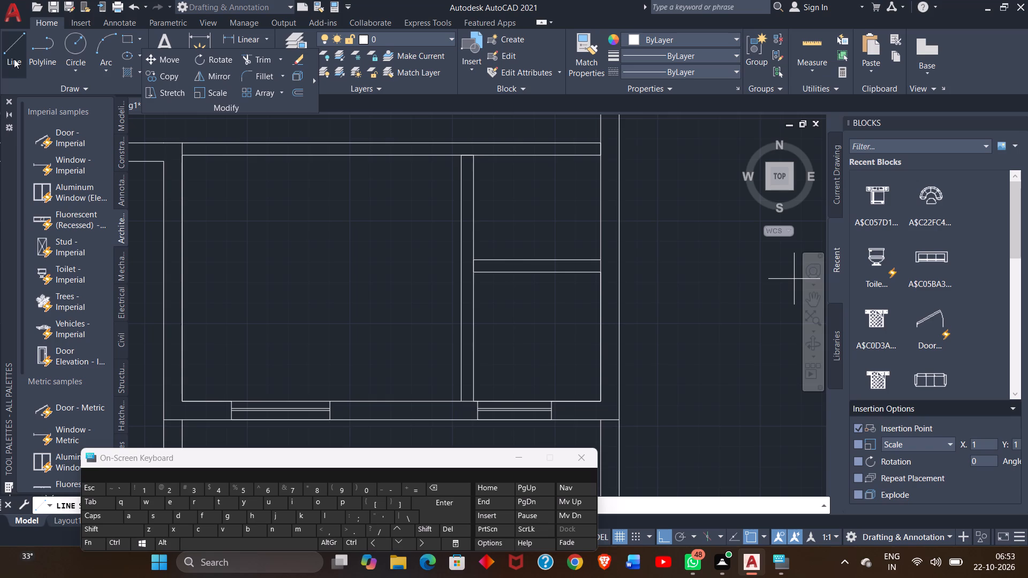
{"action": "left_click", "coordinate": [15, 55]}
{"action": "left_click", "coordinate": [473, 261]}
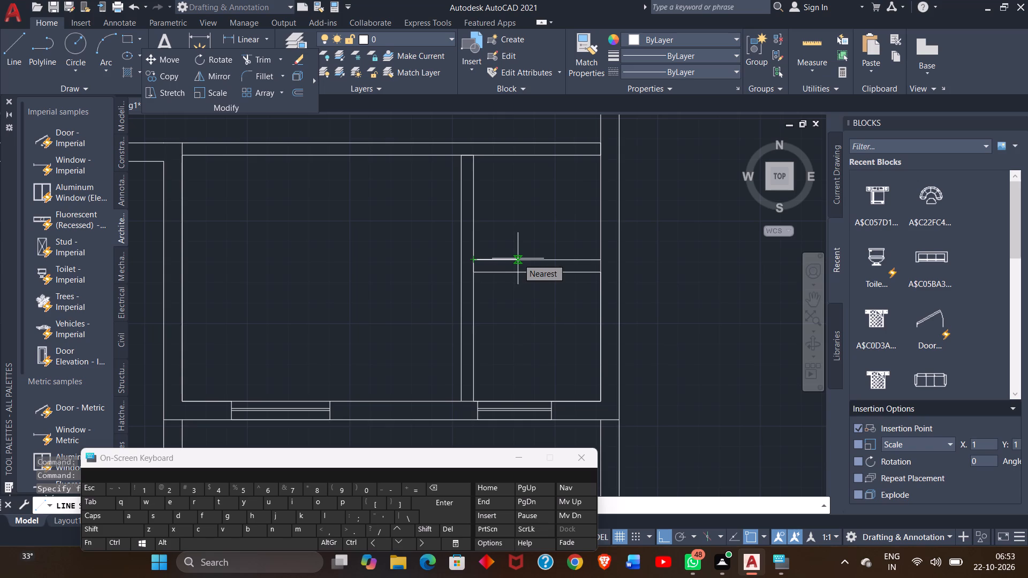
{"action": "type", "text": "3'"}
{"action": "key", "text": "Return"}
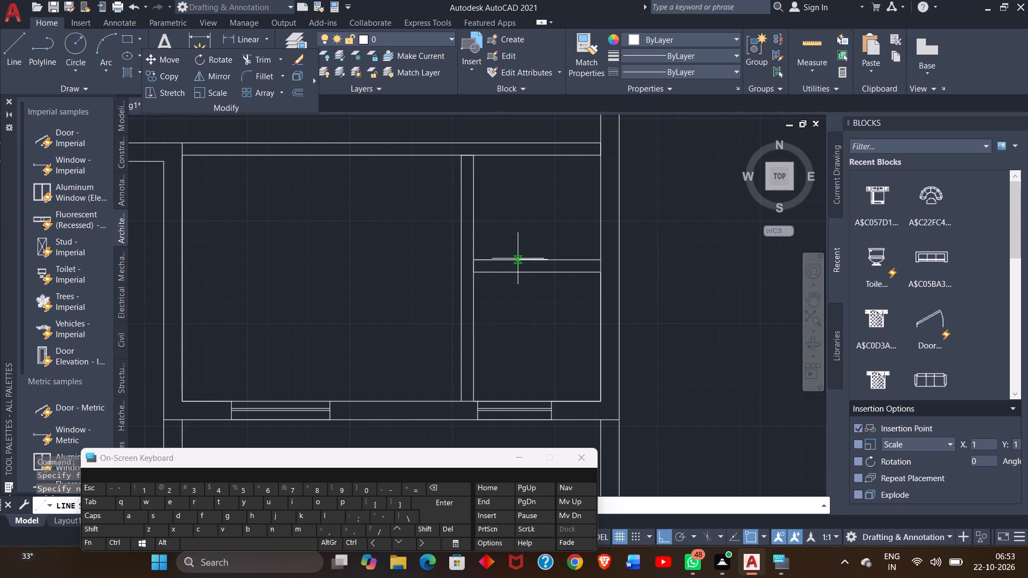
{"action": "left_click", "coordinate": [545, 271]}
{"action": "right_click", "coordinate": [545, 271]}
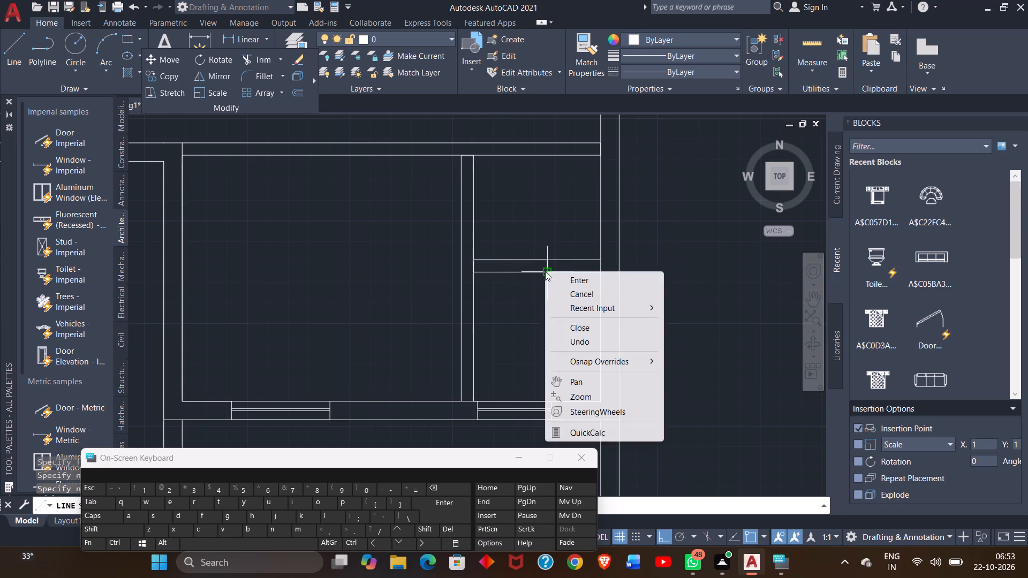
{"action": "left_click", "coordinate": [562, 282]}
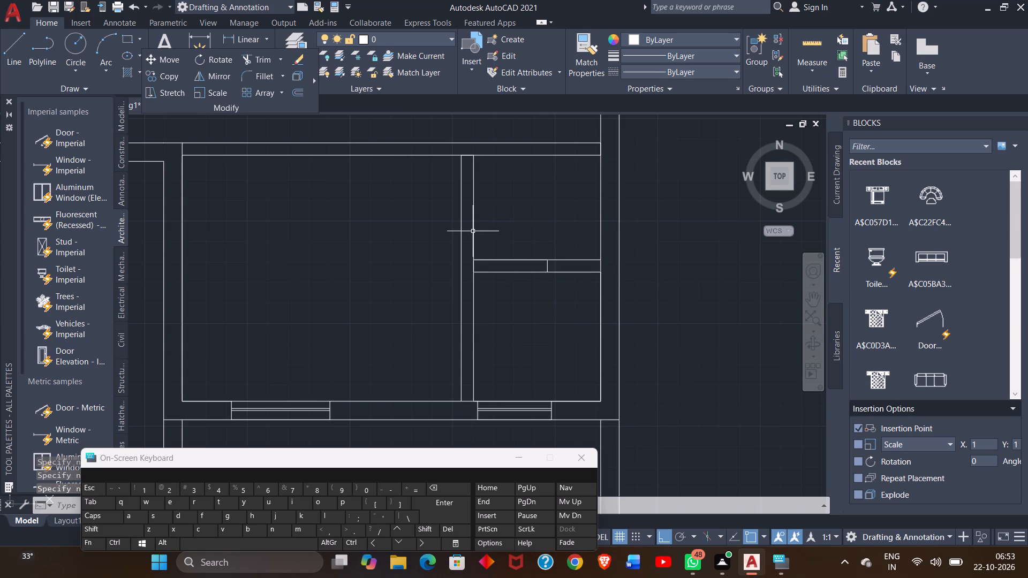
Trim both faces of the 6" cross wall between the vertical partition and the jamb line to open the doorway.
{"action": "left_click", "coordinate": [247, 57]}
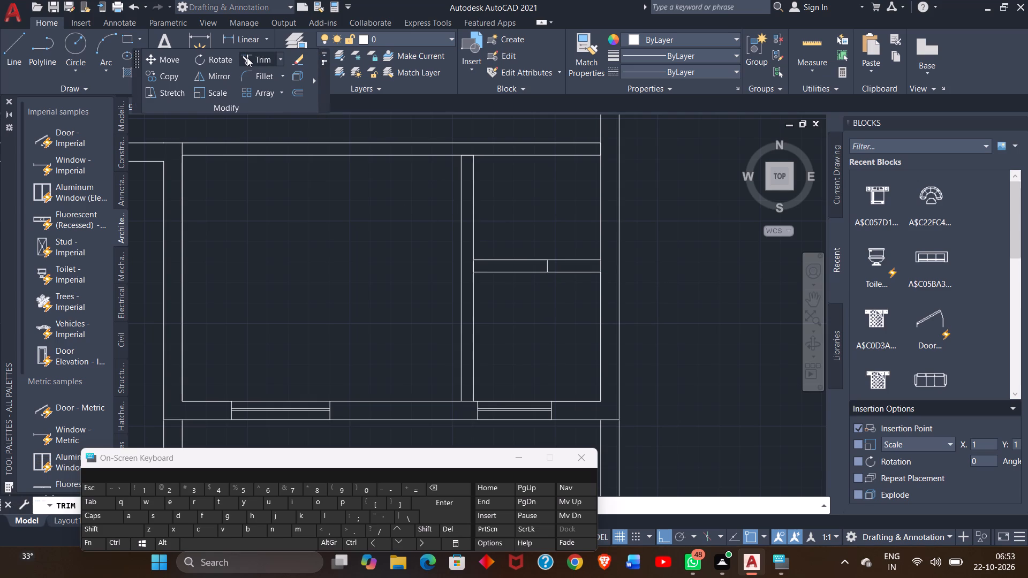
{"action": "left_click_drag", "start_coordinate": [514, 236], "coordinate": [512, 296]}
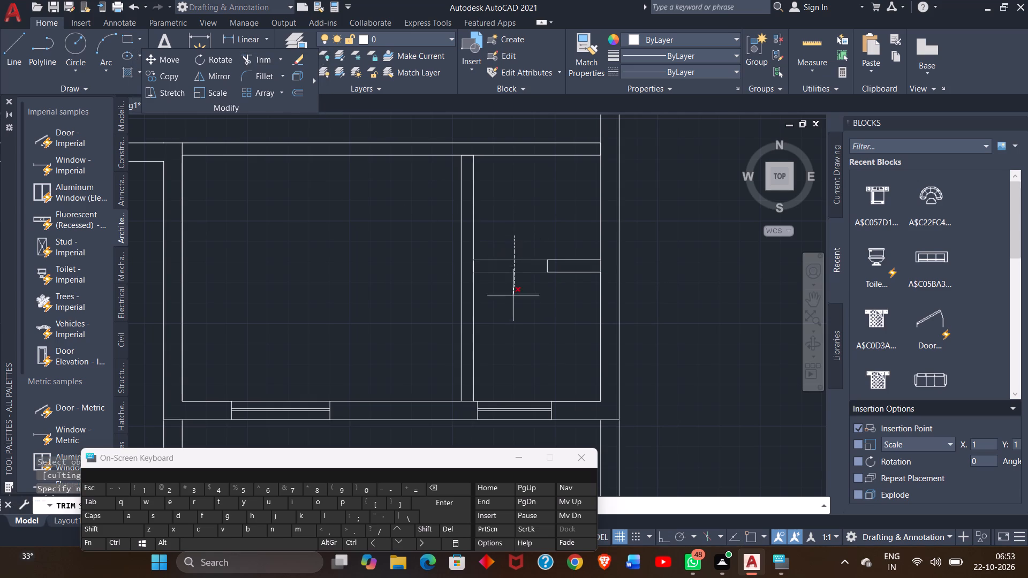
{"action": "left_click_drag", "start_coordinate": [512, 296], "coordinate": [512, 308]}
{"action": "left_click", "coordinate": [512, 308]}
{"action": "right_click", "coordinate": [512, 308]}
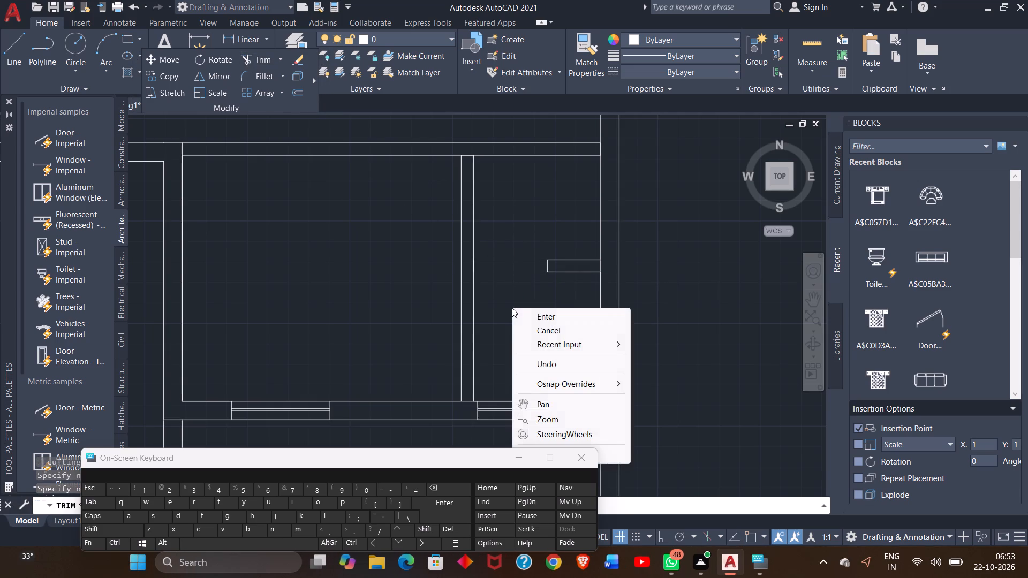
{"action": "left_click", "coordinate": [527, 316]}
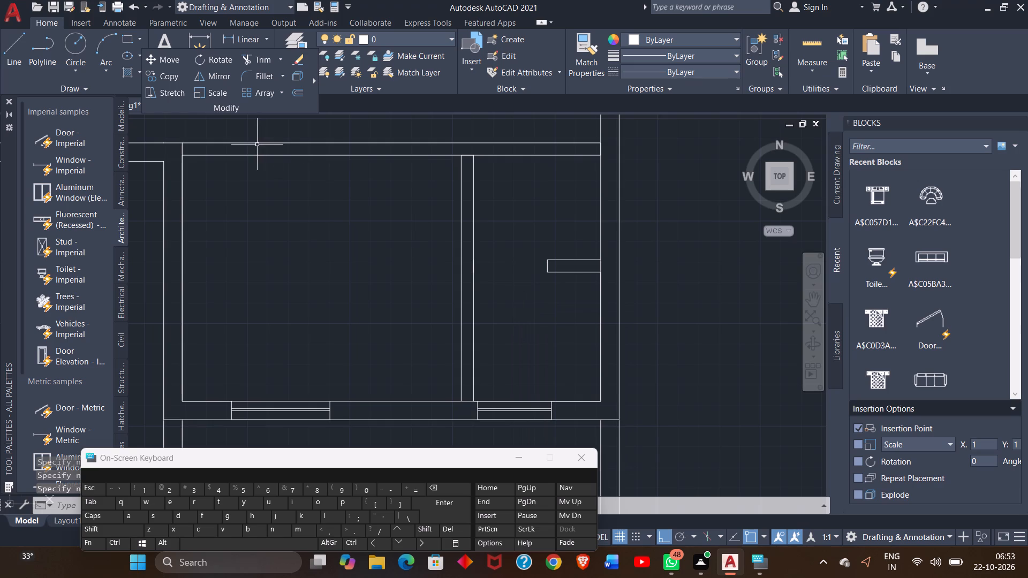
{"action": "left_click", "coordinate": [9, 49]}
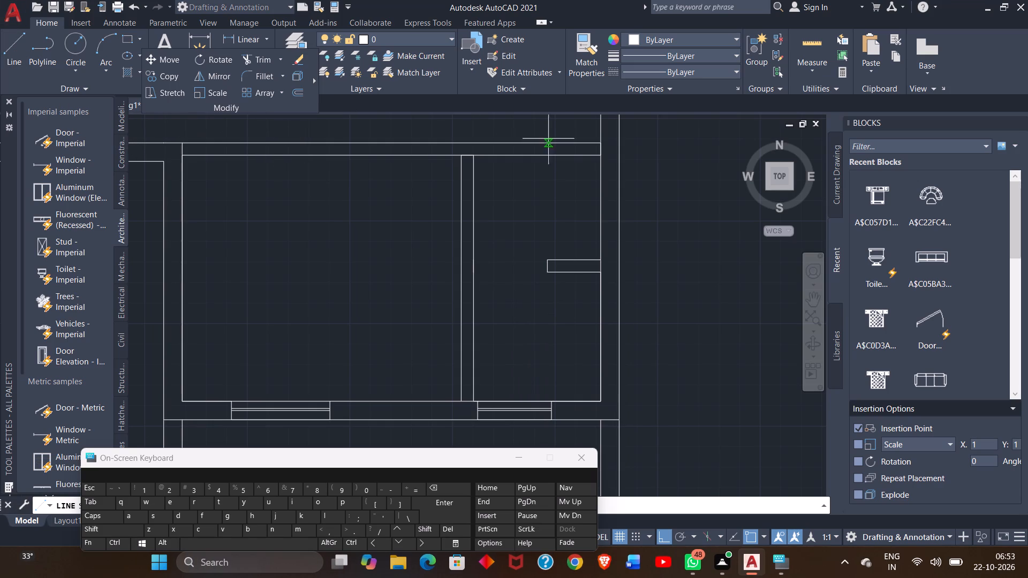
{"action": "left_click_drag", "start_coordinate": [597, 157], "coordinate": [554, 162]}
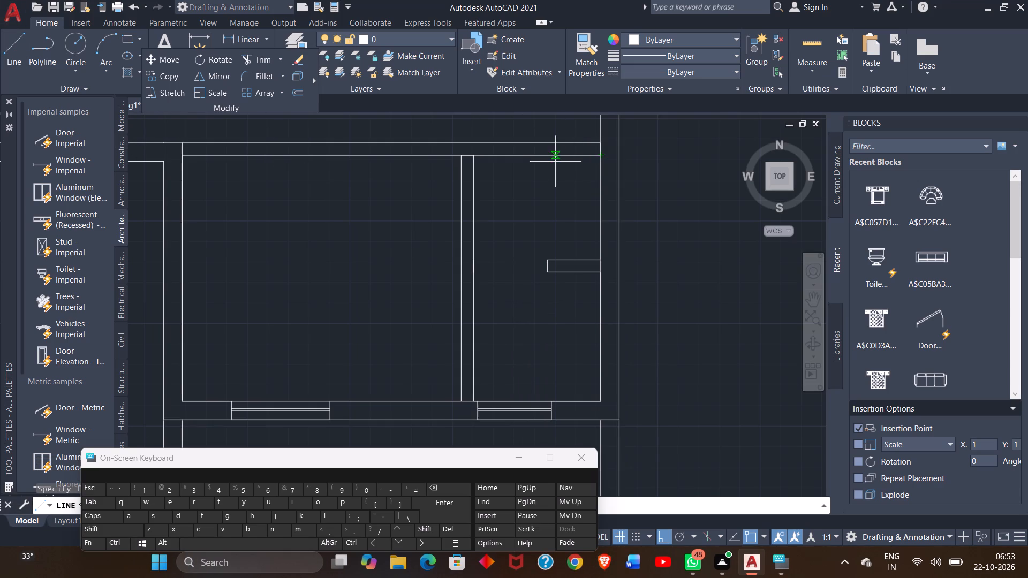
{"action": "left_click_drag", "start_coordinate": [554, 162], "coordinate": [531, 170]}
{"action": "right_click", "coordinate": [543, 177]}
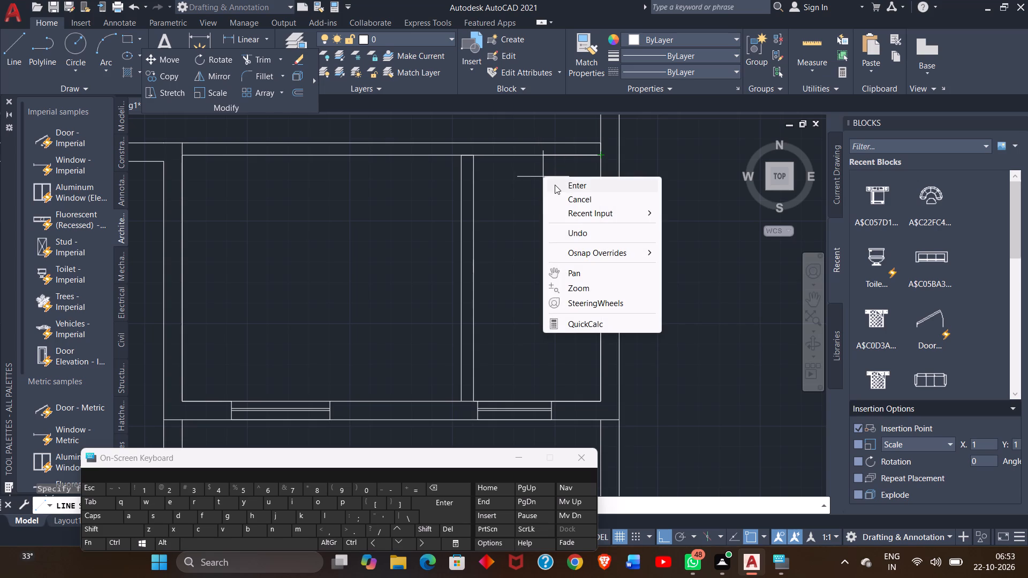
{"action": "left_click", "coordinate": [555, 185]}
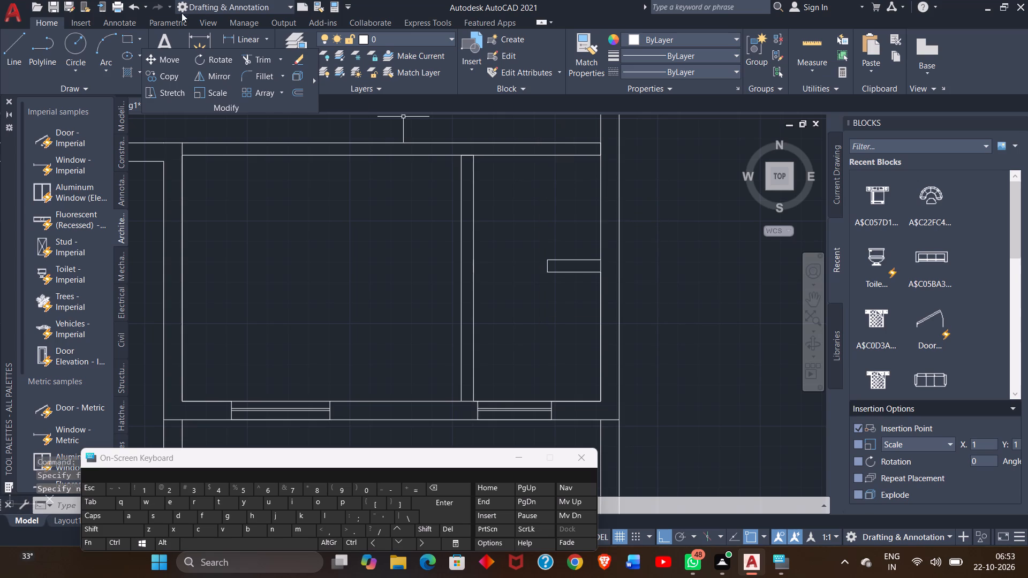
Measure the length of the remaining cross-wall stub from the outer wall to its jamb.
{"action": "left_click", "coordinate": [194, 42]}
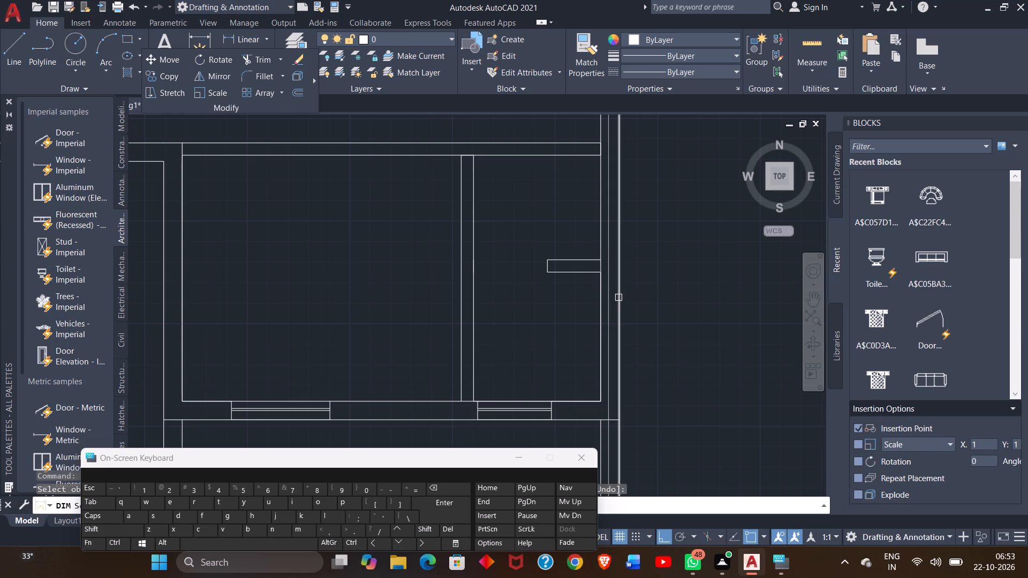
{"action": "left_click_drag", "start_coordinate": [601, 276], "coordinate": [553, 276]}
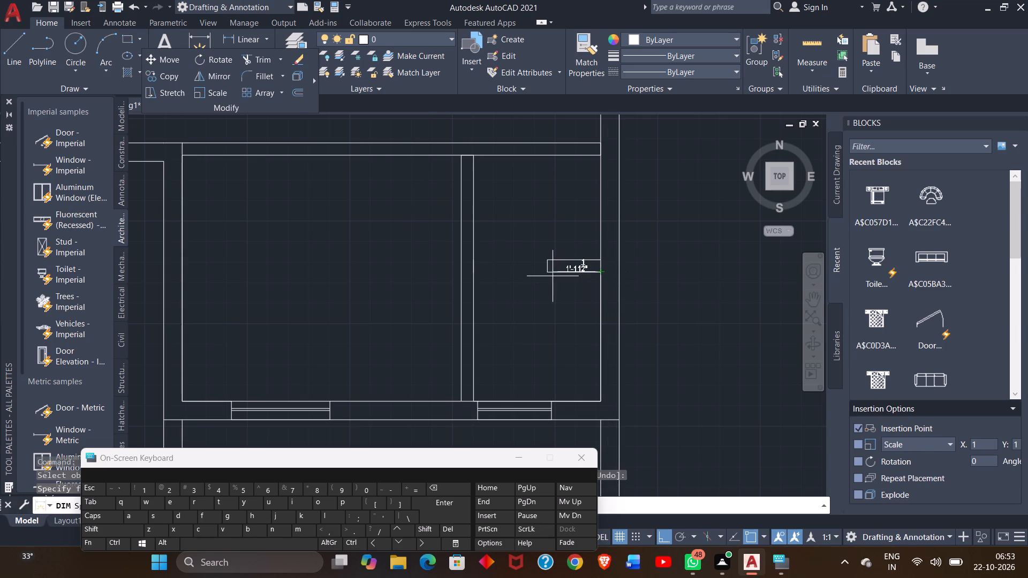
{"action": "left_click_drag", "start_coordinate": [553, 276], "coordinate": [546, 275]}
{"action": "left_click_drag", "start_coordinate": [546, 275], "coordinate": [546, 273]}
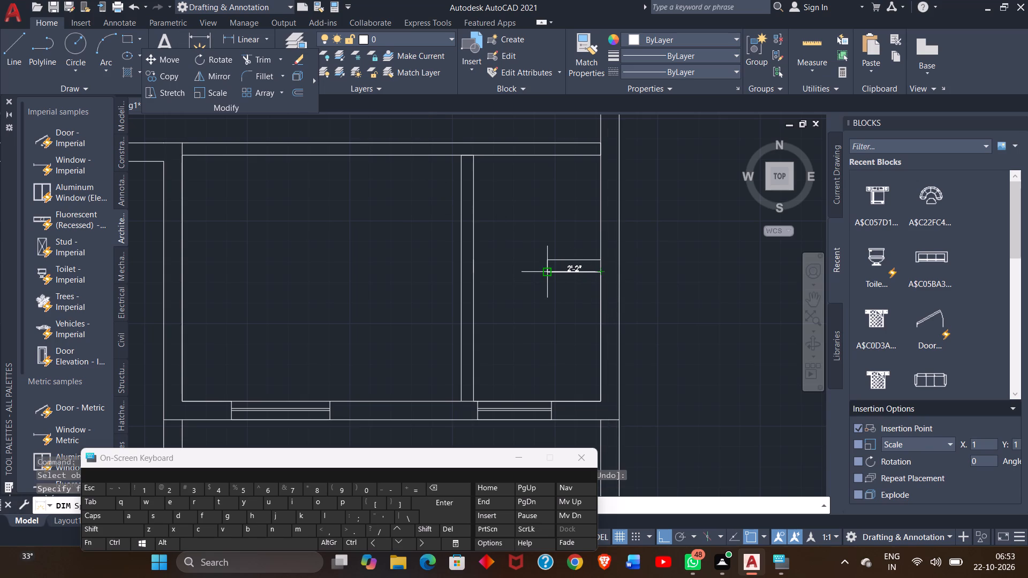
{"action": "right_click", "coordinate": [546, 273]}
{"action": "left_click", "coordinate": [563, 278]}
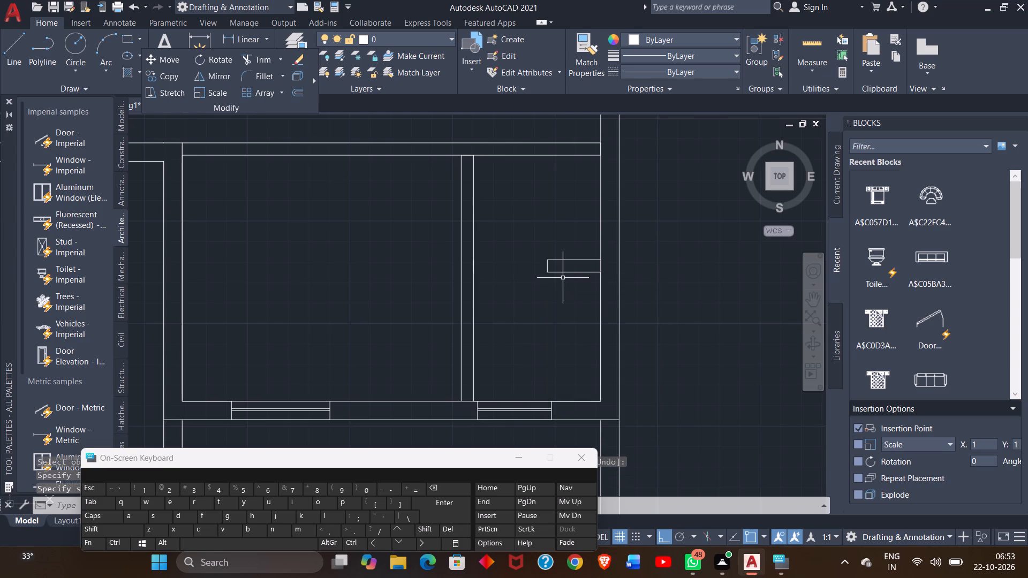
Draw a line 2' along the upper wall from its outer-wall corner and straight down to the lower wall's inner face.
{"action": "left_click", "coordinate": [2, 64]}
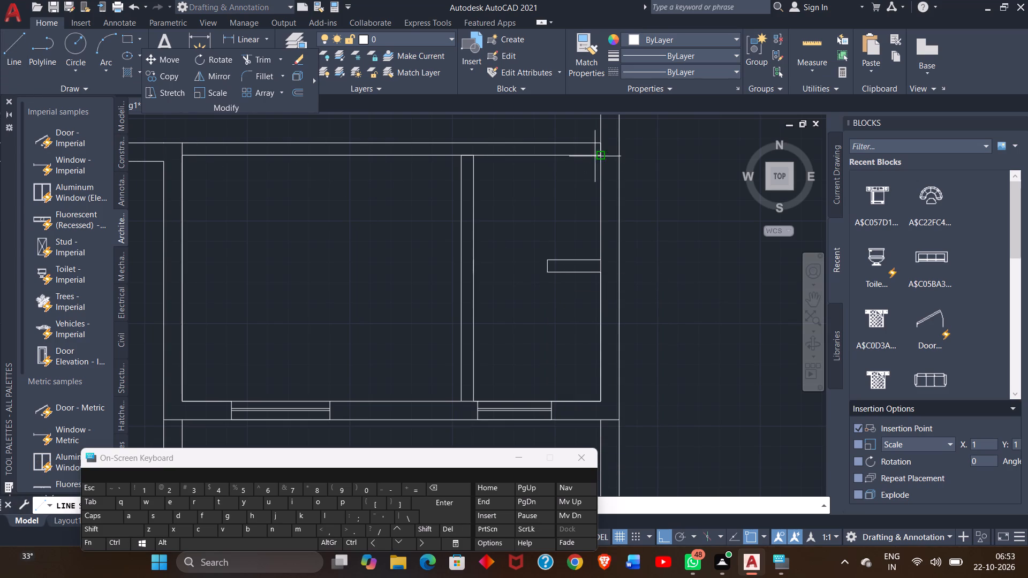
{"action": "left_click_drag", "start_coordinate": [597, 157], "coordinate": [591, 155]}
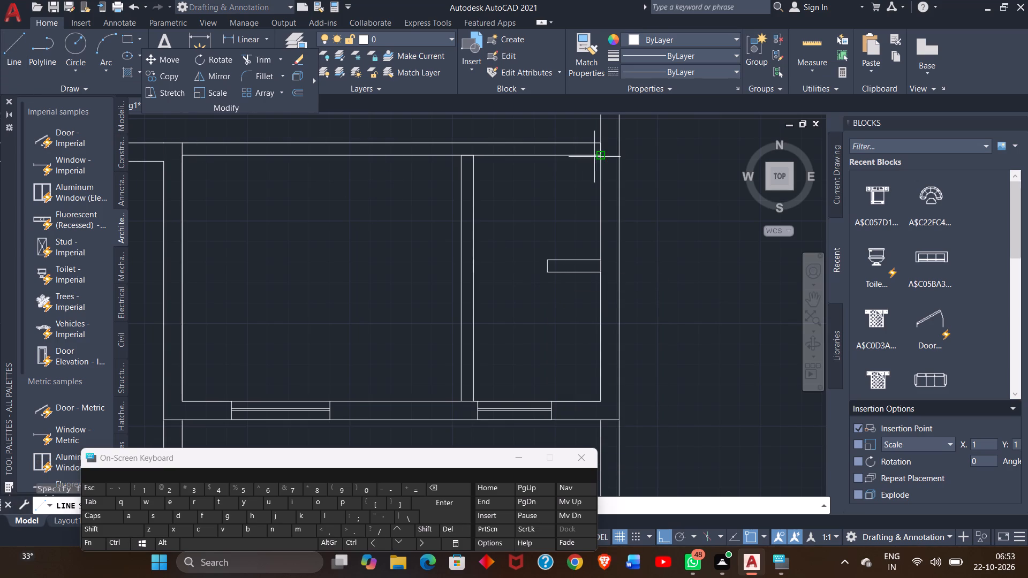
{"action": "left_click_drag", "start_coordinate": [591, 155], "coordinate": [545, 148]}
{"action": "key", "text": "2"}
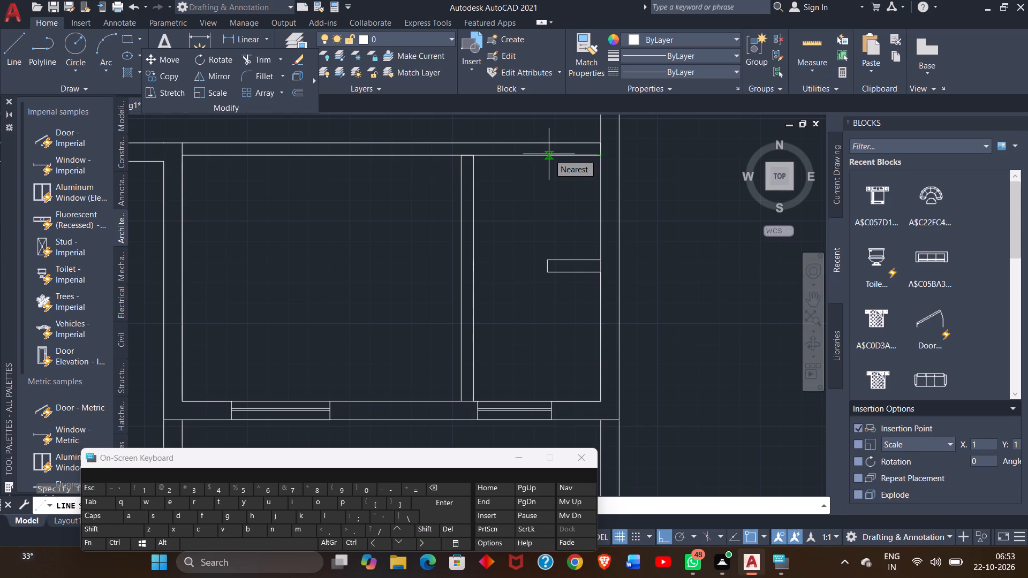
{"action": "key", "text": "apostrophe"}
{"action": "key", "text": "Return"}
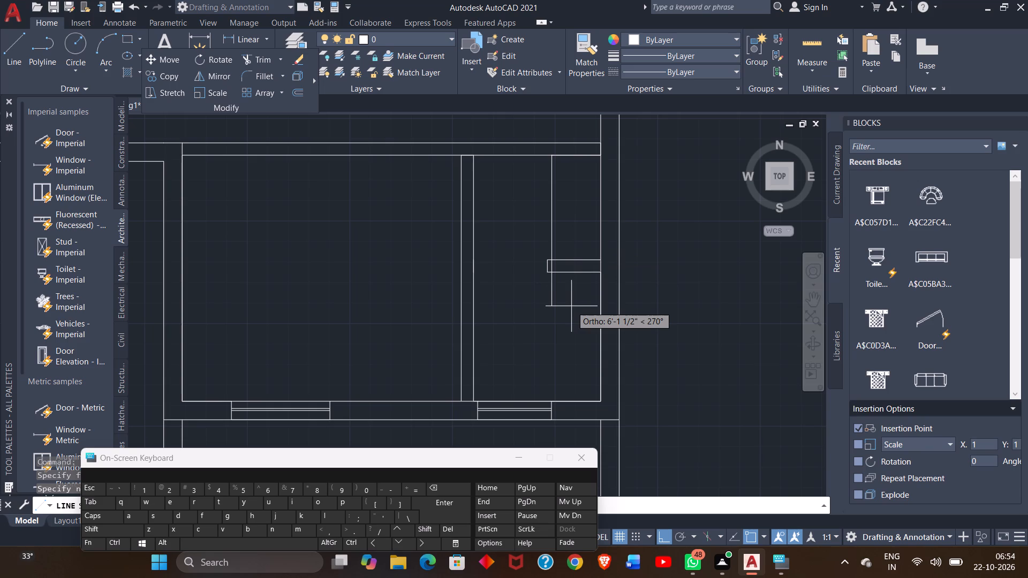
{"action": "left_click", "coordinate": [551, 403]}
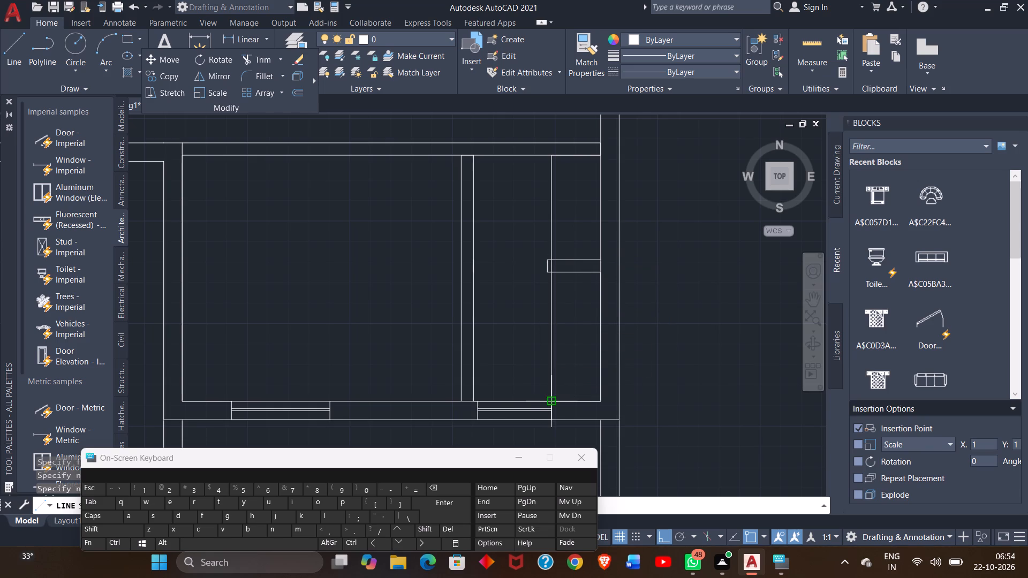
{"action": "right_click", "coordinate": [526, 391]}
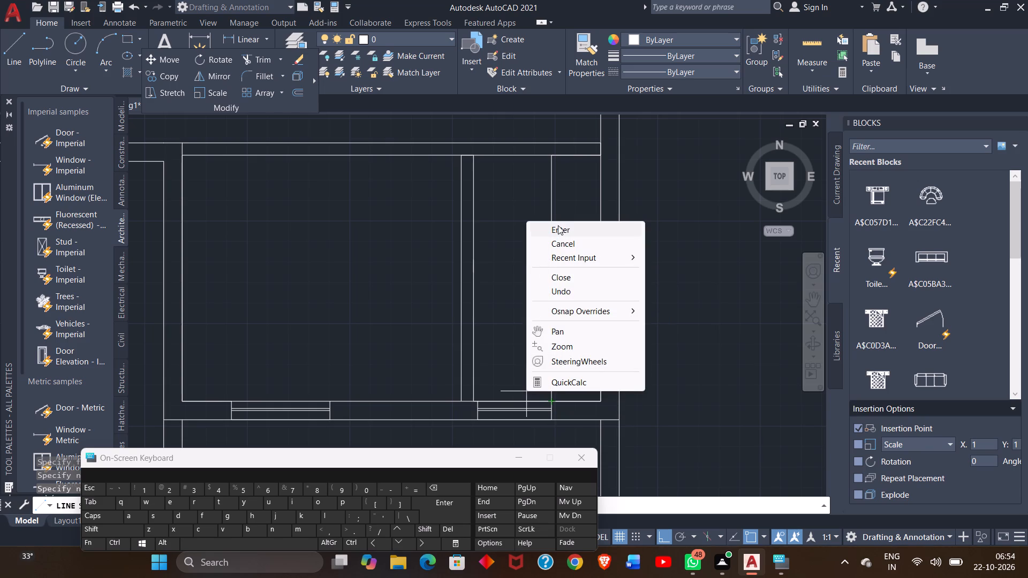
{"action": "left_click", "coordinate": [558, 225]}
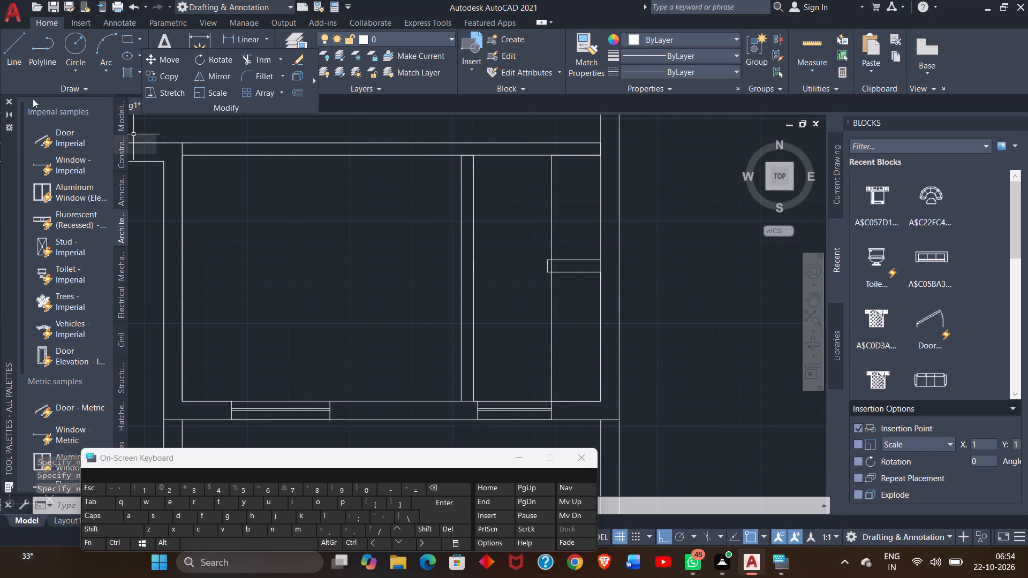
Draw a line 2' up the vertical partition from its lower corner and straight across to the outer wall.
{"action": "left_click", "coordinate": [5, 60]}
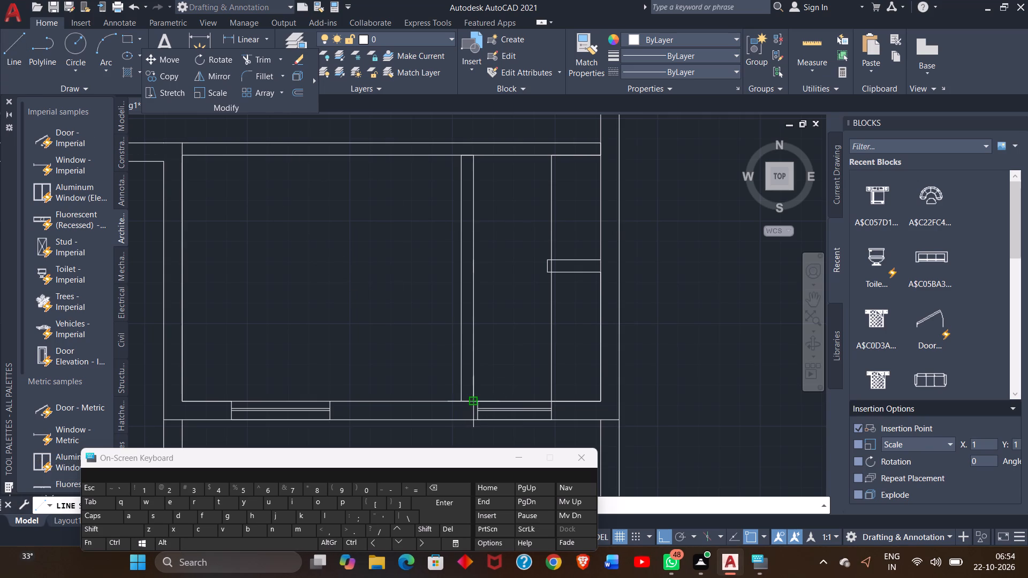
{"action": "left_click_drag", "start_coordinate": [470, 400], "coordinate": [472, 358]}
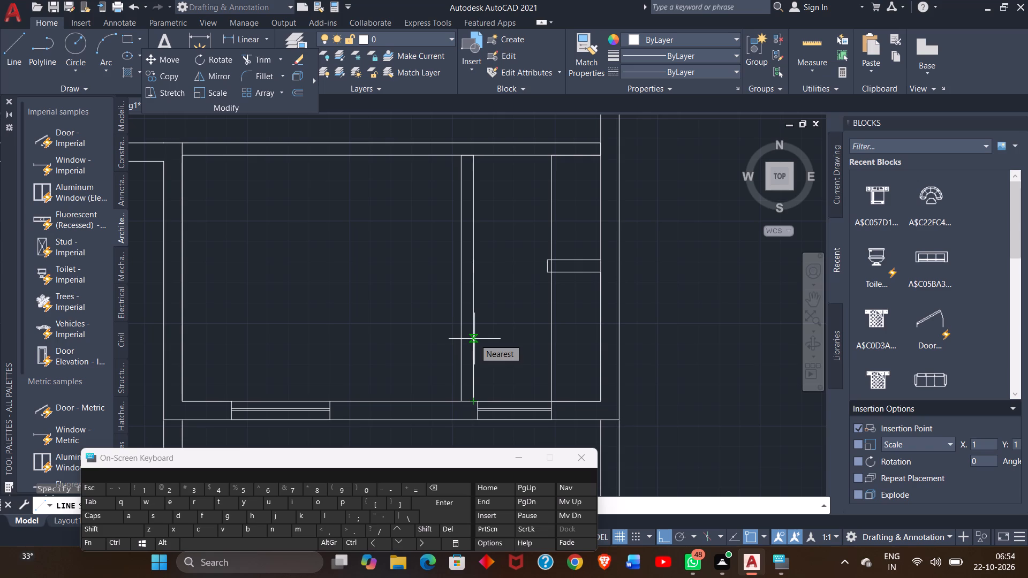
{"action": "key", "text": "2"}
{"action": "key", "text": "apostrophe"}
{"action": "key", "text": "Return"}
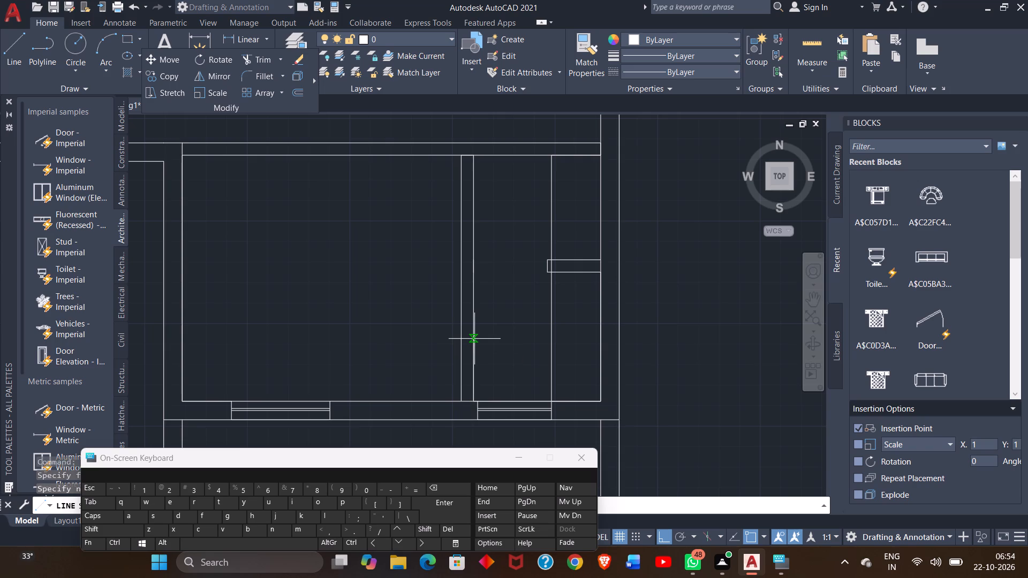
{"action": "left_click", "coordinate": [602, 351]}
{"action": "right_click", "coordinate": [602, 351]}
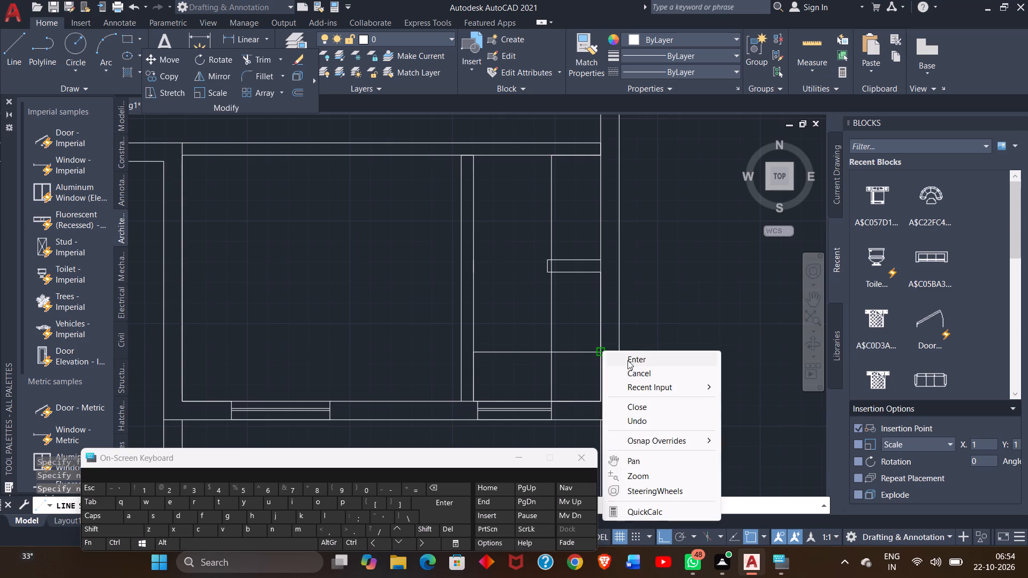
{"action": "left_click", "coordinate": [631, 362]}
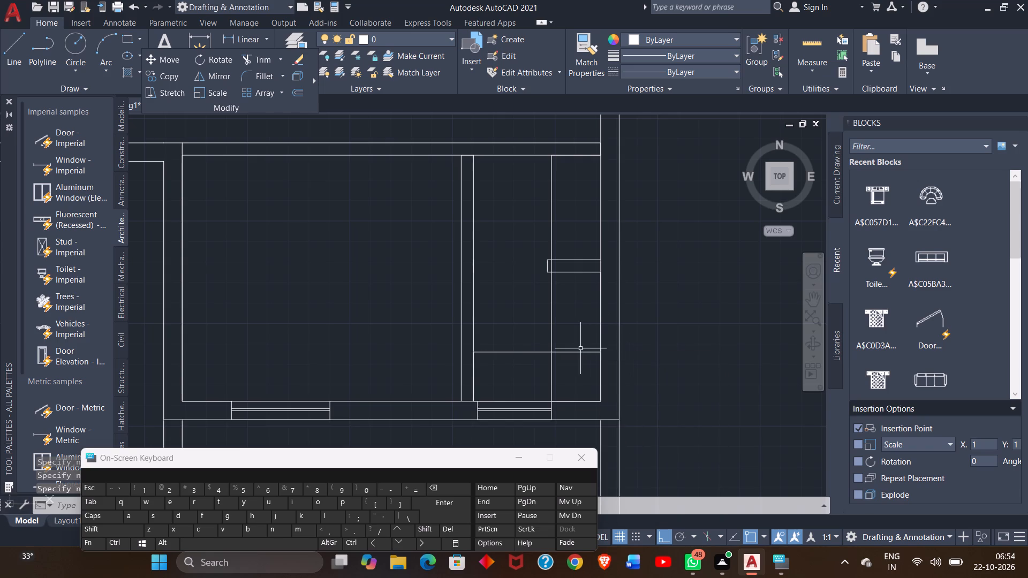
Trim the two new lines' ends beyond their intersection, below and toward the outer wall, so they form one corner.
{"action": "left_click", "coordinate": [247, 61]}
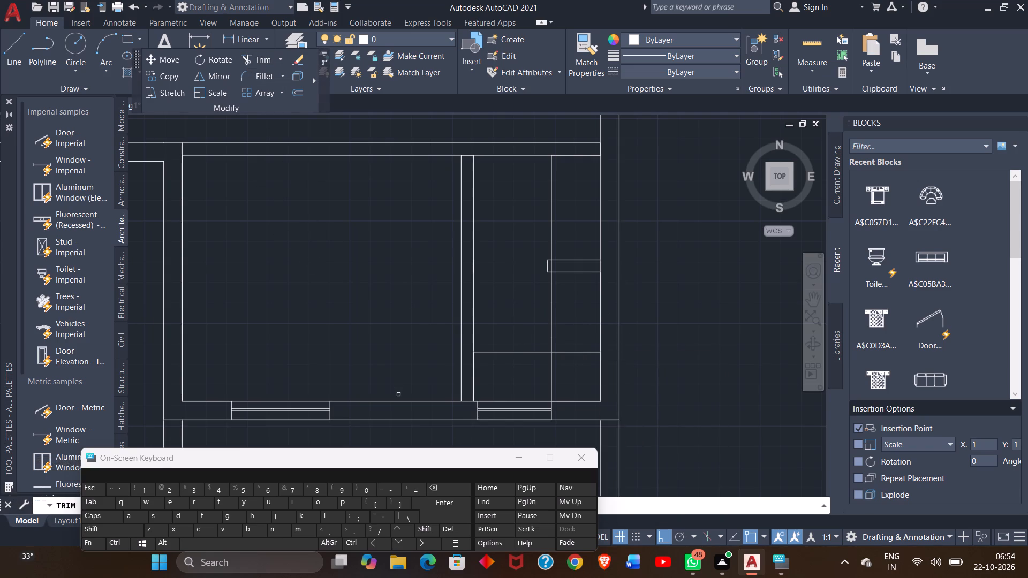
{"action": "left_click", "coordinate": [552, 377]}
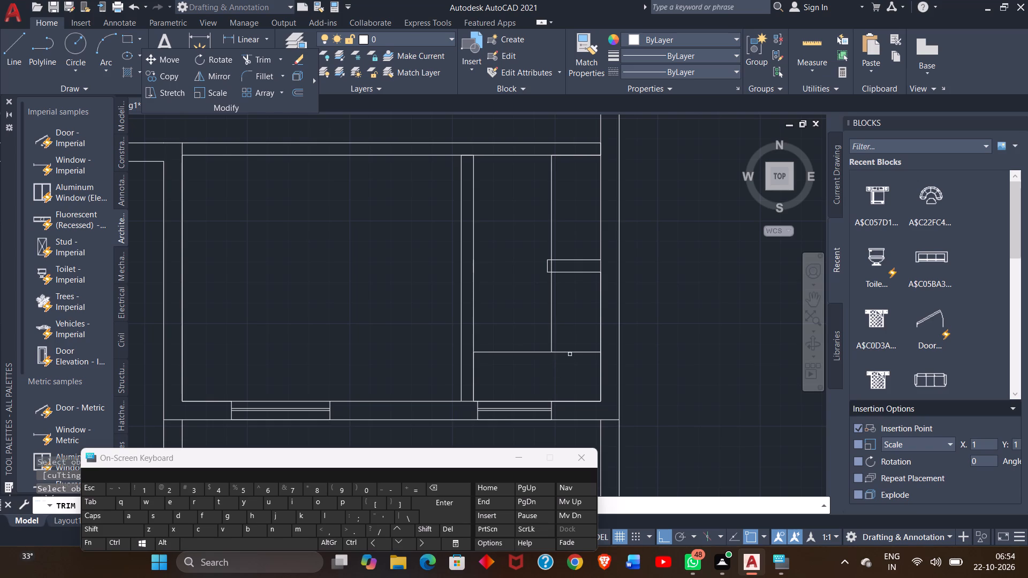
{"action": "left_click", "coordinate": [580, 353]}
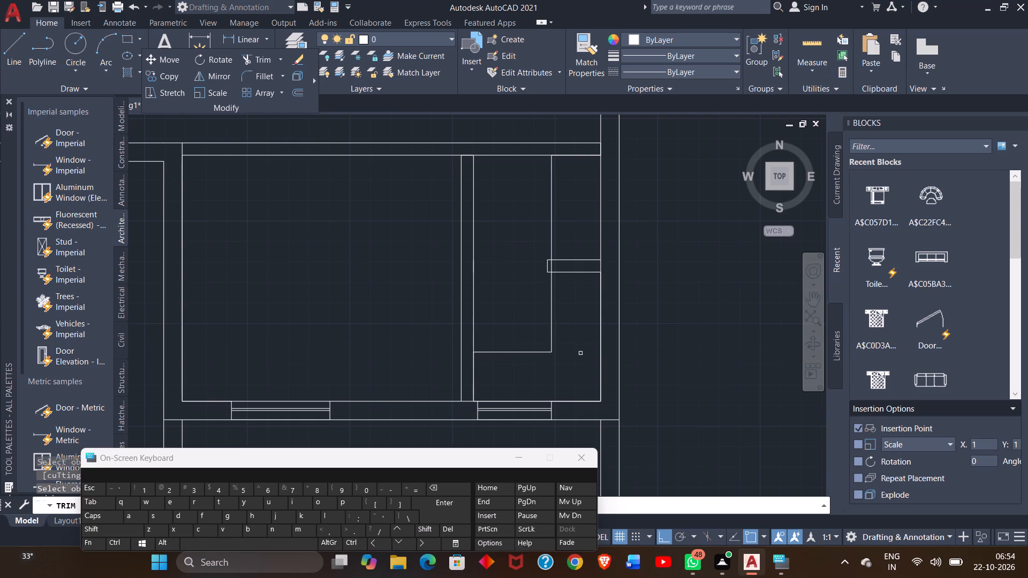
{"action": "right_click", "coordinate": [580, 353]}
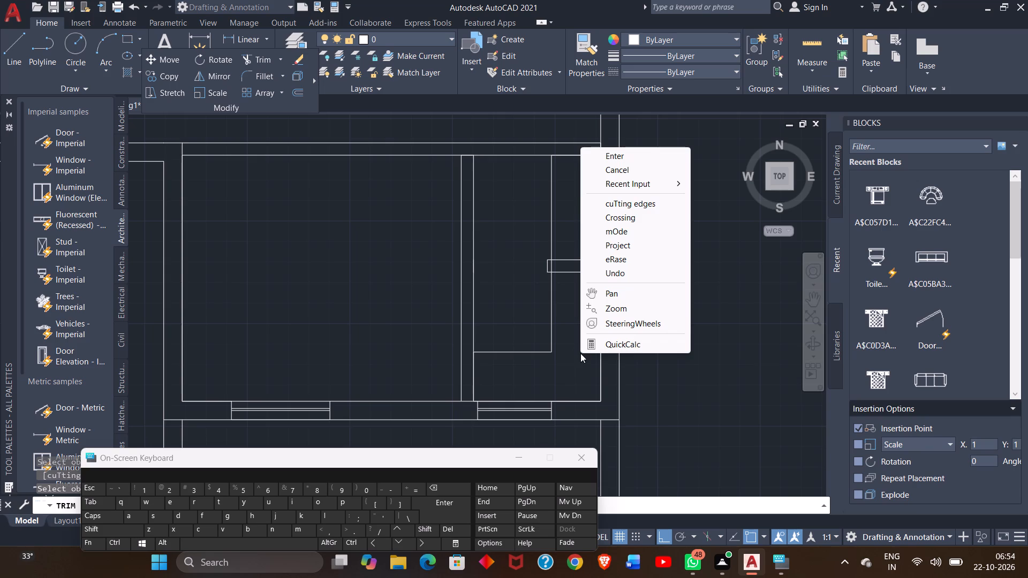
{"action": "left_click", "coordinate": [633, 154]}
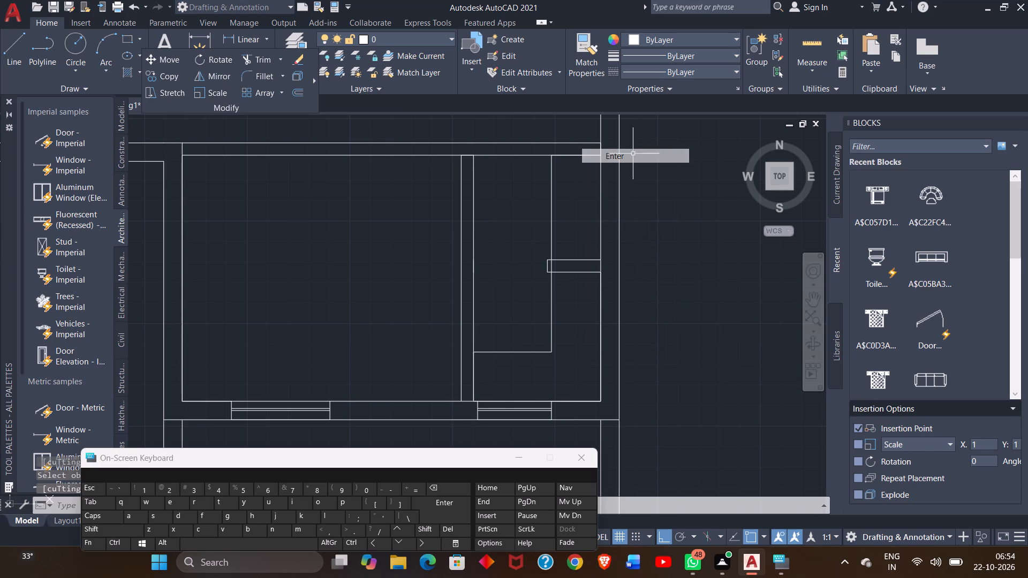
Trim the segment of the vertical 2' offset line that crosses inside the short cross-wall stub.
{"action": "scroll", "coordinate": [570, 241], "scroll_direction": "up", "scroll_amount": 1, "text": "ctrl"}
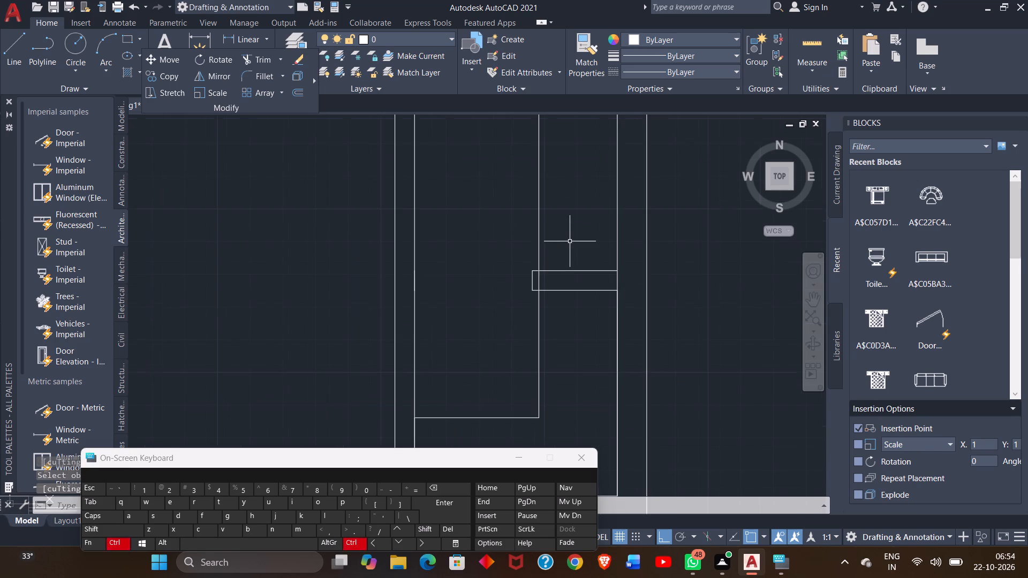
{"action": "left_click", "coordinate": [249, 61]}
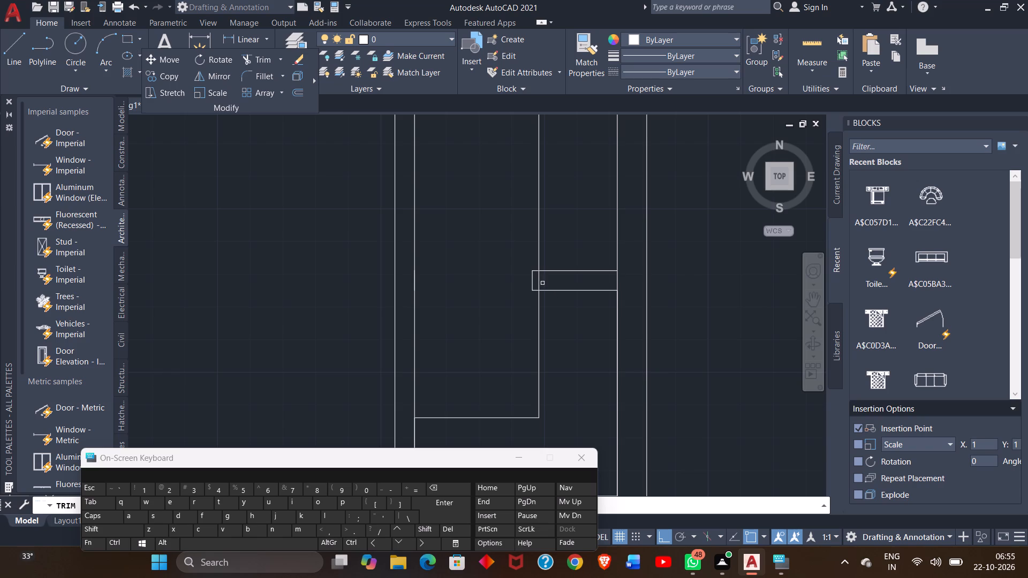
{"action": "left_click", "coordinate": [538, 279]}
{"action": "right_click", "coordinate": [538, 279]}
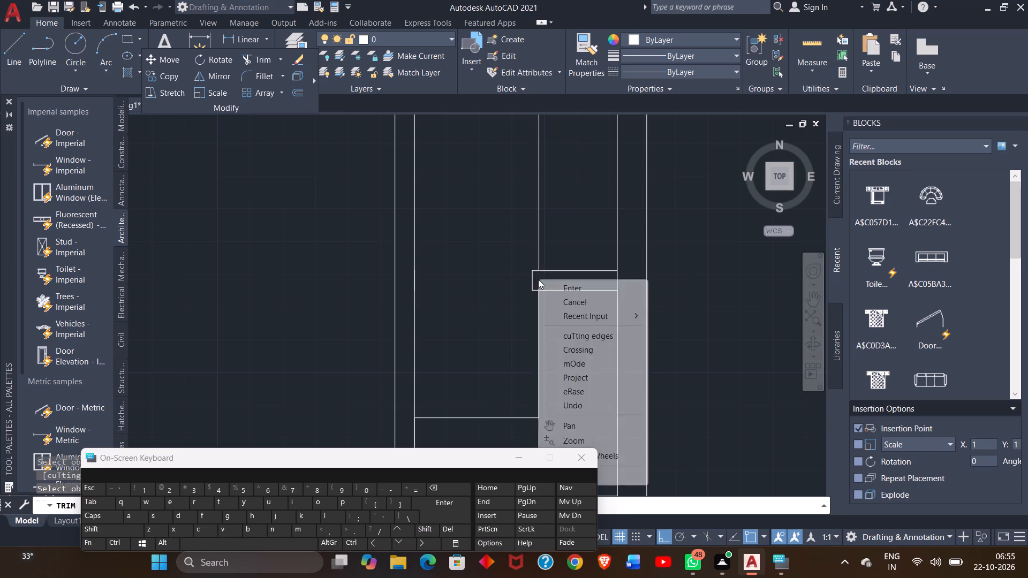
{"action": "left_click", "coordinate": [562, 288]}
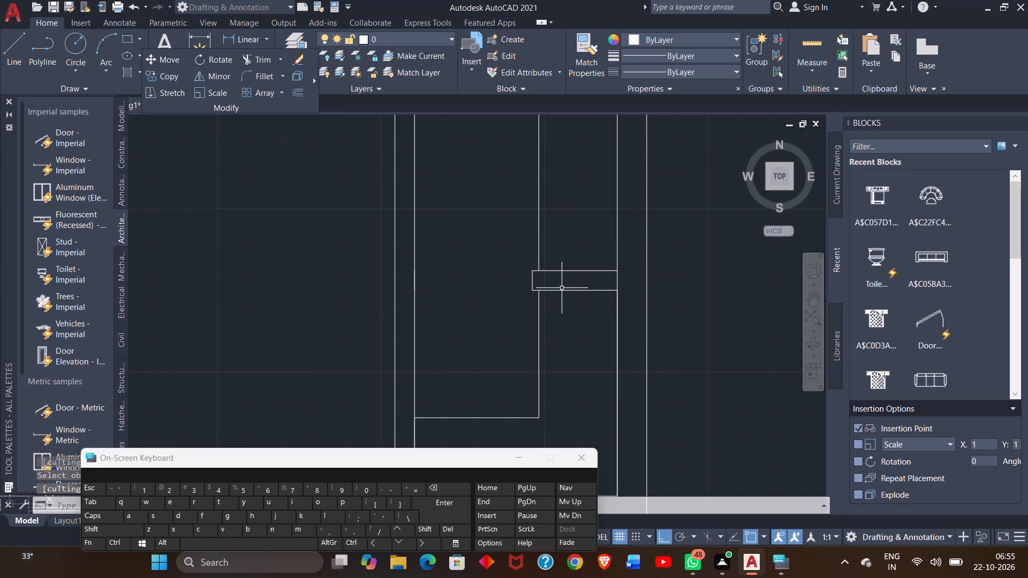
Draw a line 3' from the vertical wall's lower corner along the horizontal wall toward the outer wall, and straight down to its lower face.
{"action": "scroll", "coordinate": [562, 288], "scroll_direction": "down", "scroll_amount": 2, "text": "ctrl"}
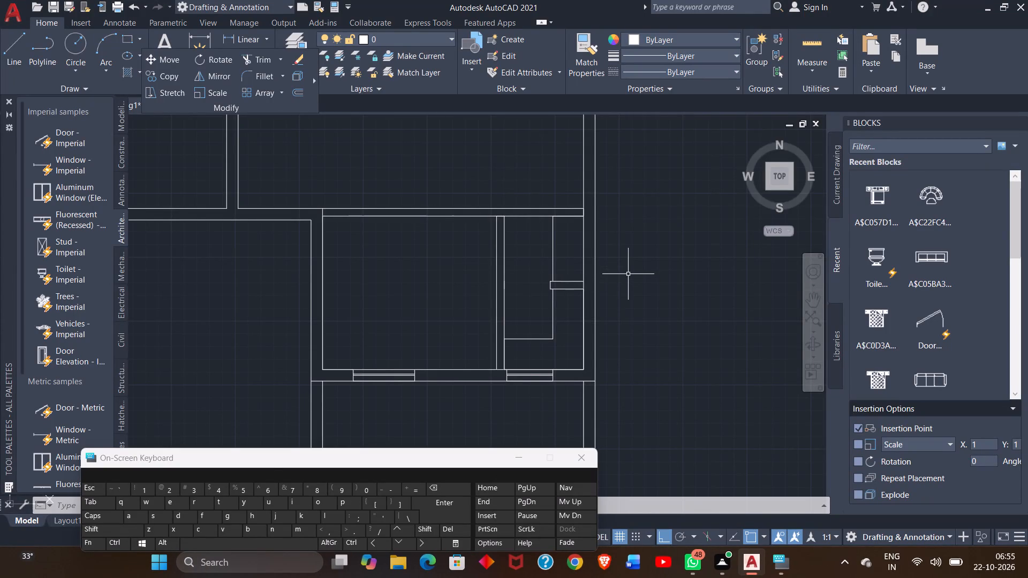
{"action": "scroll", "coordinate": [628, 274], "scroll_direction": "down", "scroll_amount": 3, "text": "ctrl"}
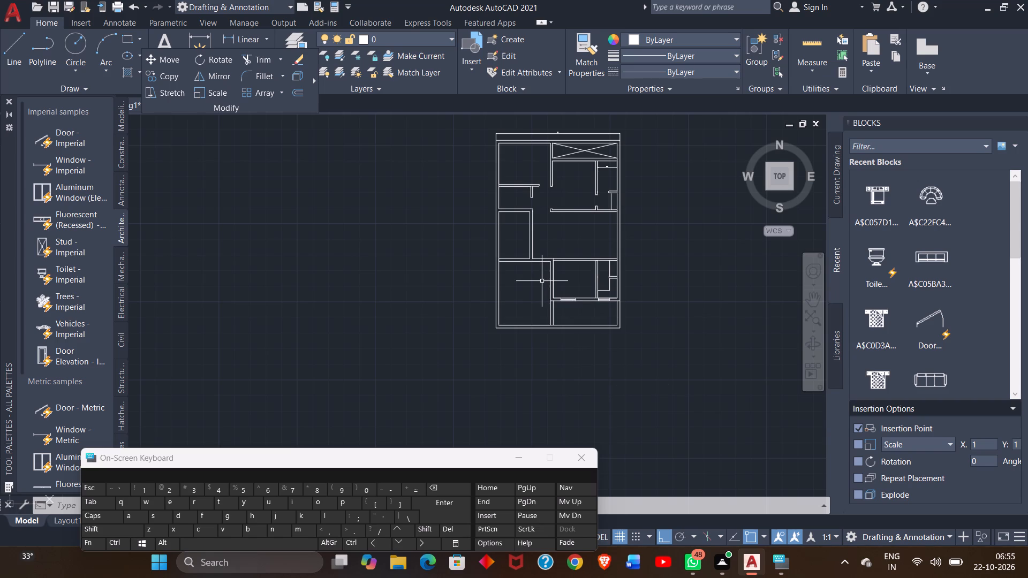
{"action": "scroll", "coordinate": [524, 258], "scroll_direction": "up", "scroll_amount": 1, "text": "ctrl"}
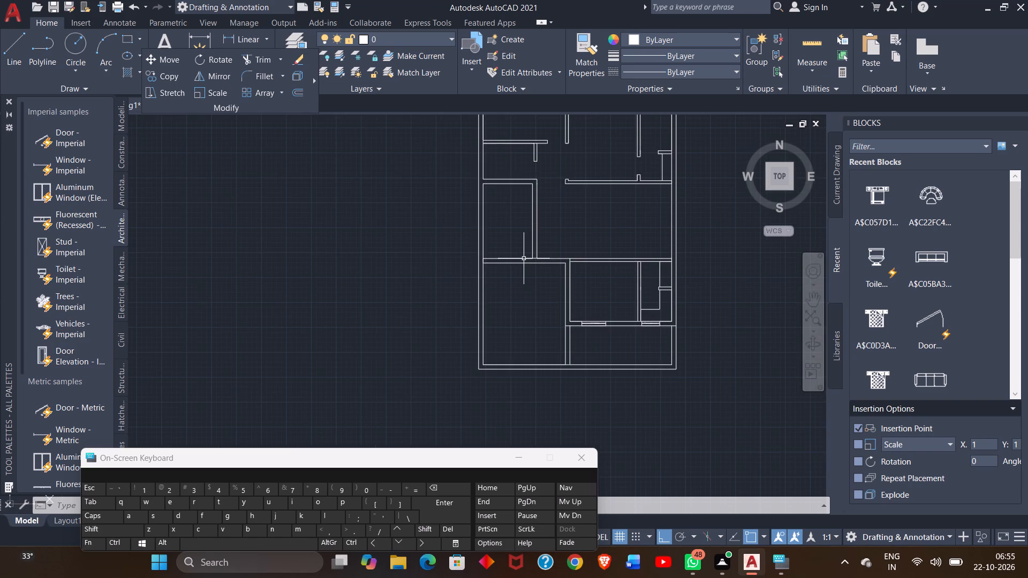
{"action": "scroll", "coordinate": [524, 258], "scroll_direction": "up", "scroll_amount": 2, "text": "ctrl"}
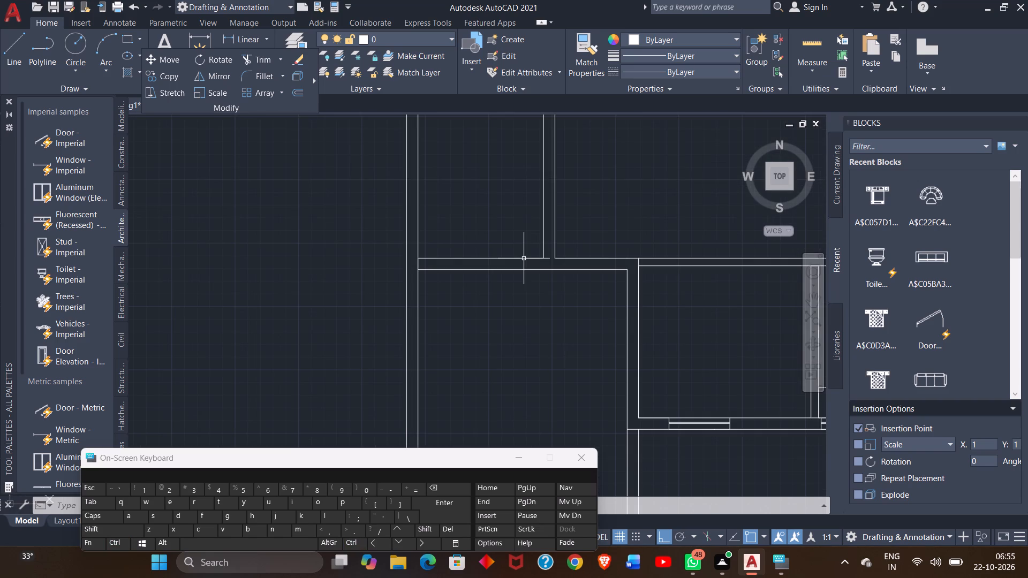
{"action": "left_click", "coordinate": [14, 37]}
{"action": "left_click", "coordinate": [543, 256]}
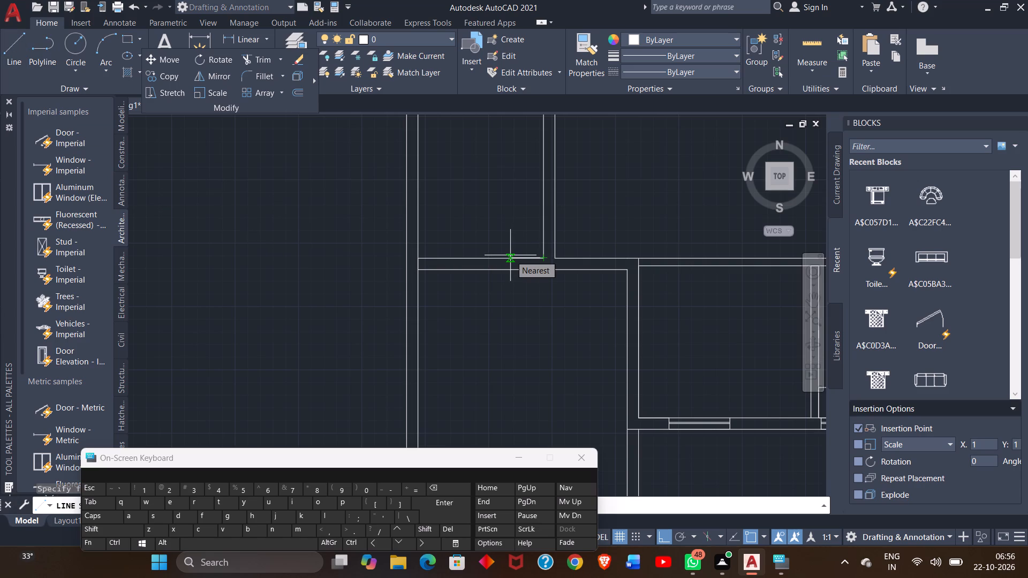
{"action": "type", "text": "3'"}
{"action": "key", "text": "Return"}
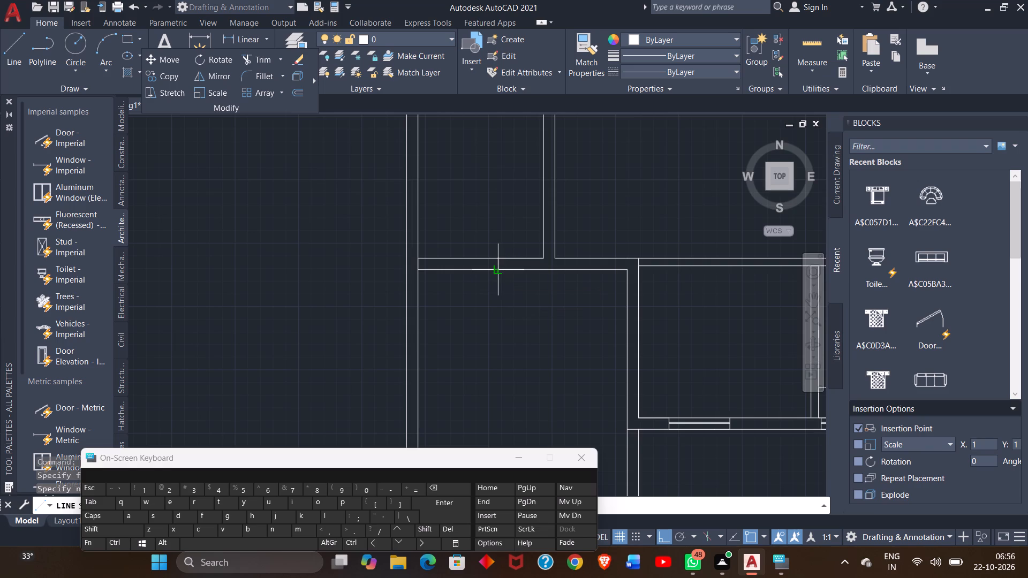
{"action": "left_click", "coordinate": [496, 271]}
{"action": "right_click", "coordinate": [502, 295]}
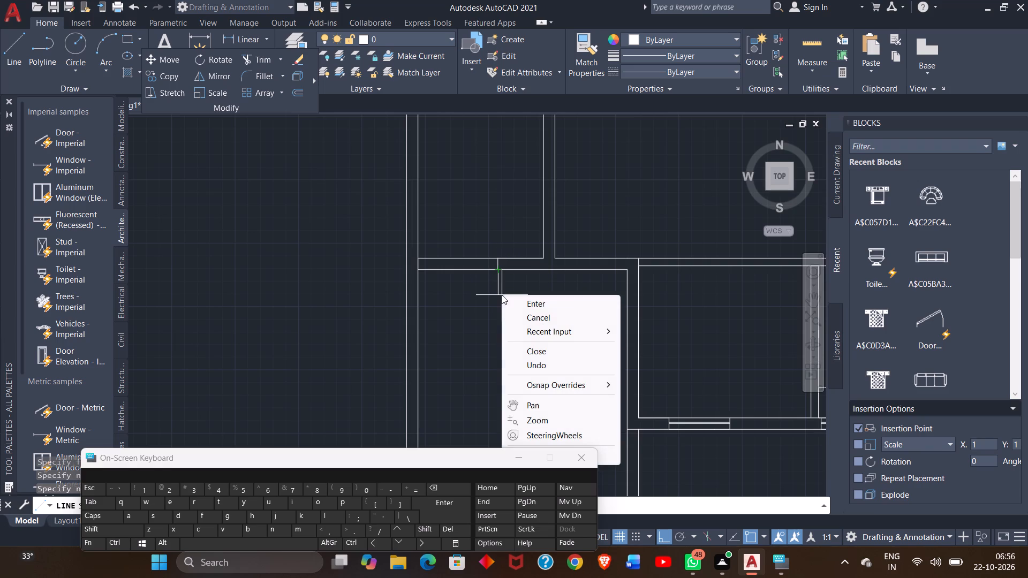
{"action": "left_click", "coordinate": [518, 302]}
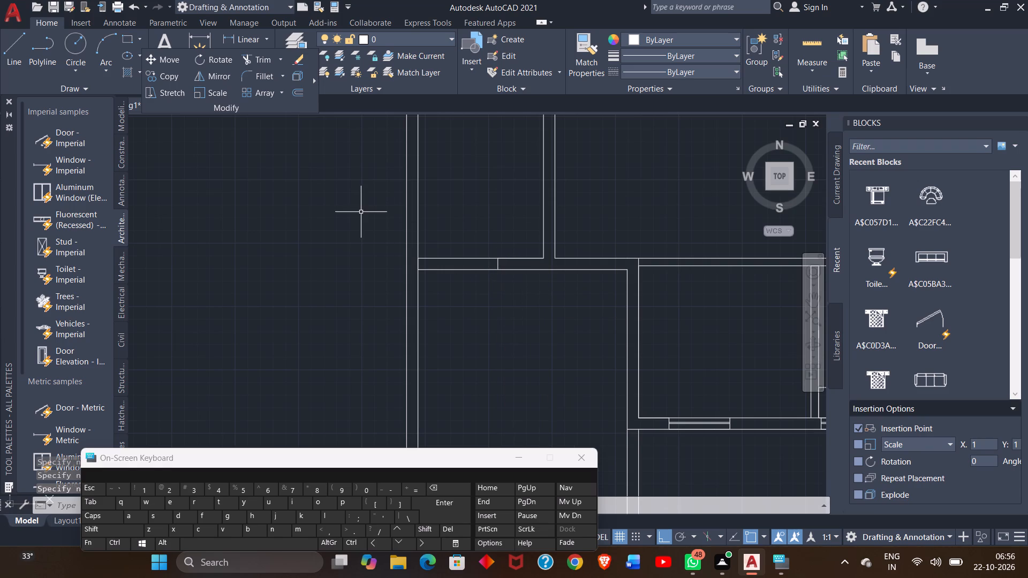
Draw a line straight down across the horizontal wall's thickness from the vertical wall's lower corner.
{"action": "left_click", "coordinate": [13, 51]}
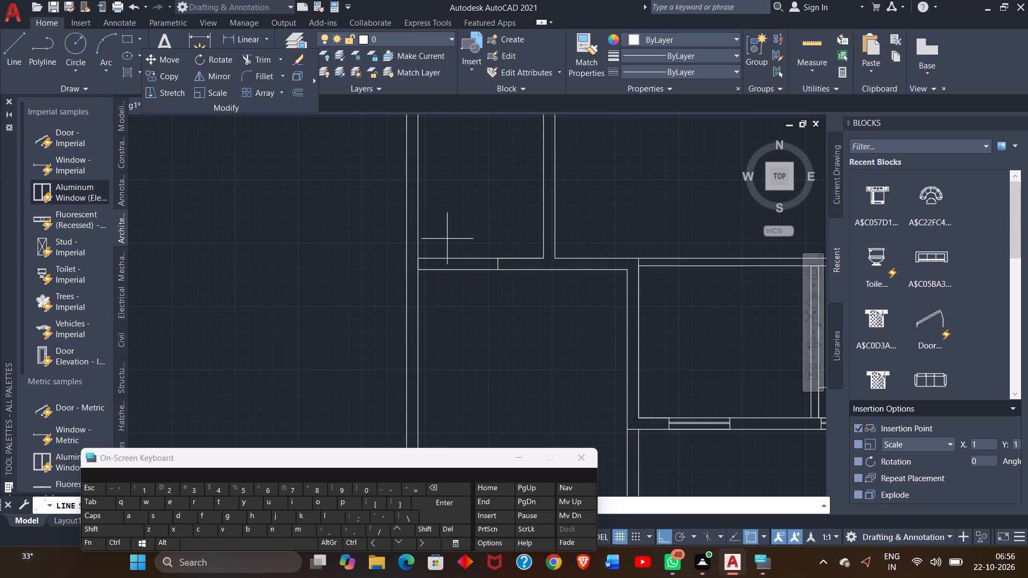
{"action": "left_click", "coordinate": [545, 258]}
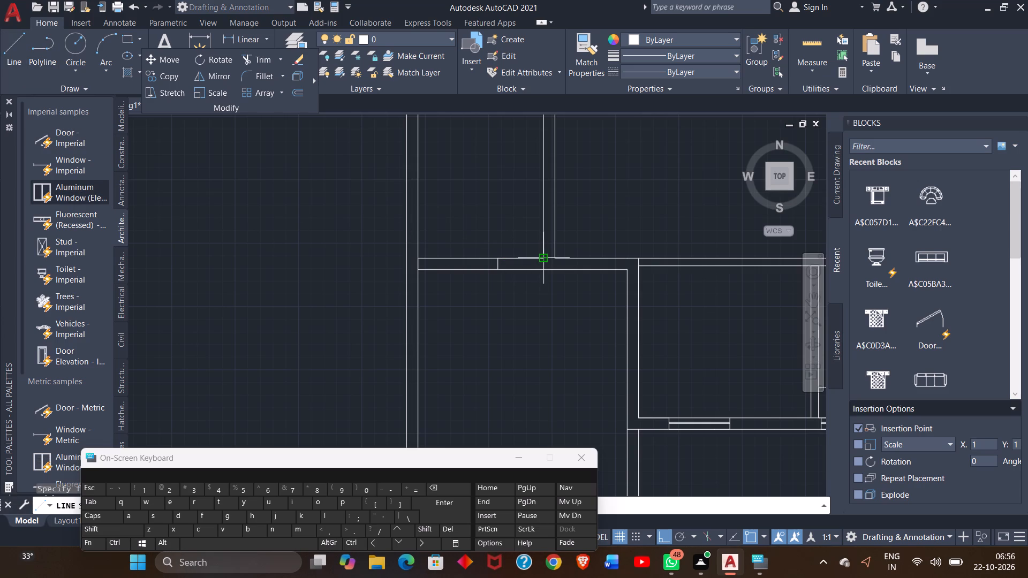
{"action": "left_click", "coordinate": [545, 269]}
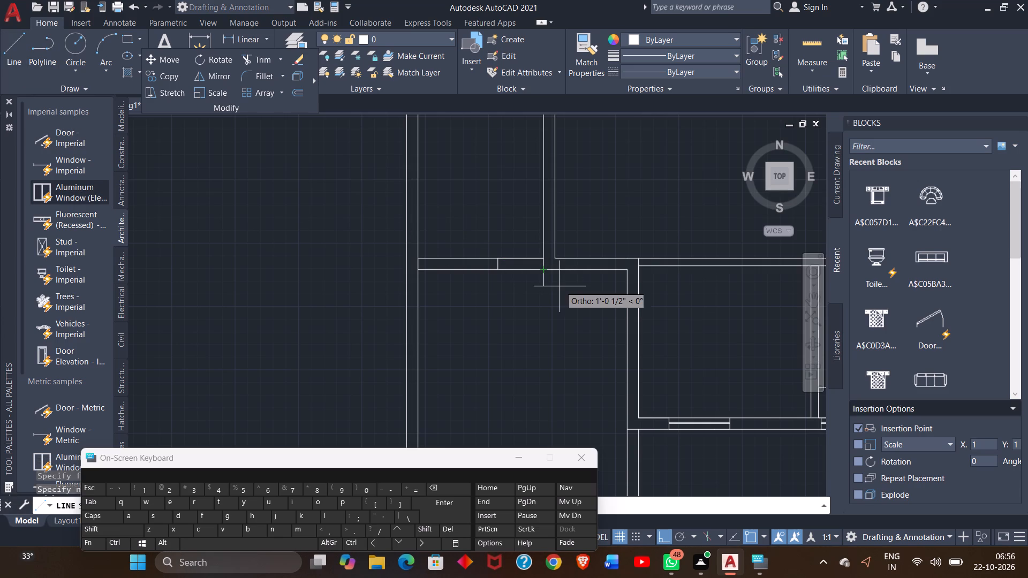
{"action": "right_click", "coordinate": [559, 287]}
{"action": "left_click", "coordinate": [576, 295]}
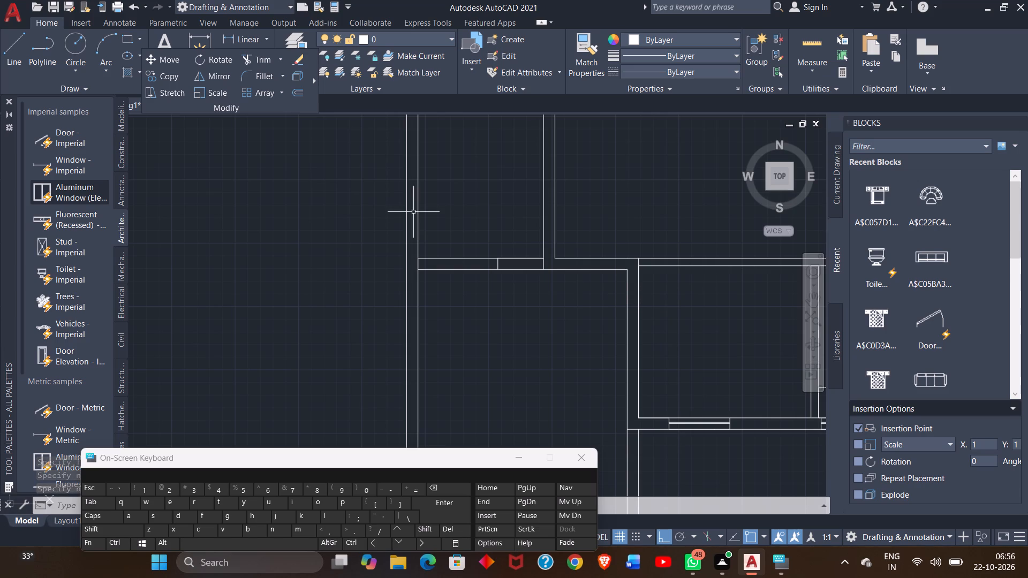
Trim the horizontal wall's upper face line between the two new jamb lines of the 3' opening.
{"action": "left_click", "coordinate": [266, 60]}
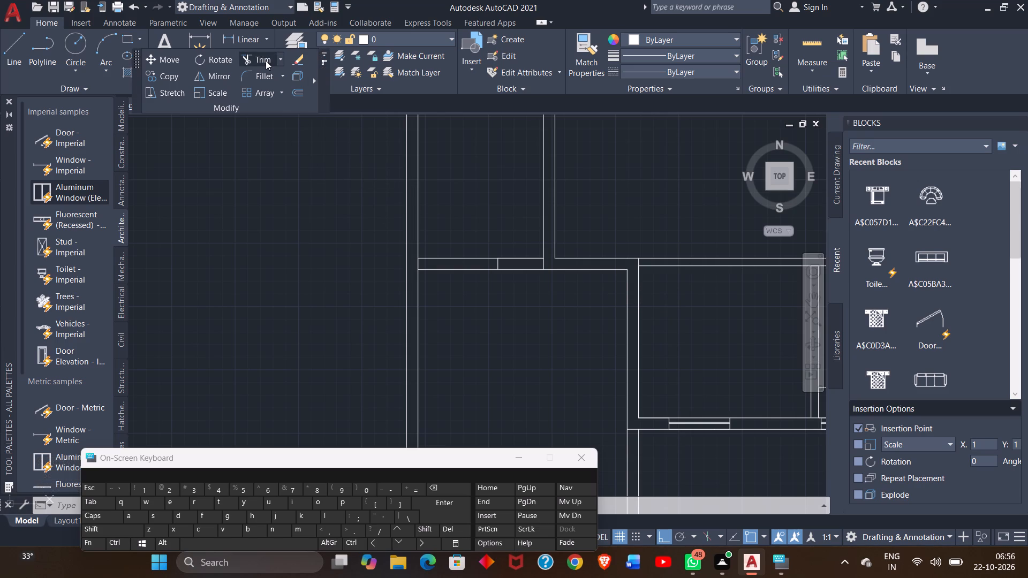
{"action": "left_click_drag", "start_coordinate": [518, 251], "coordinate": [518, 261]}
{"action": "left_click", "coordinate": [518, 261]}
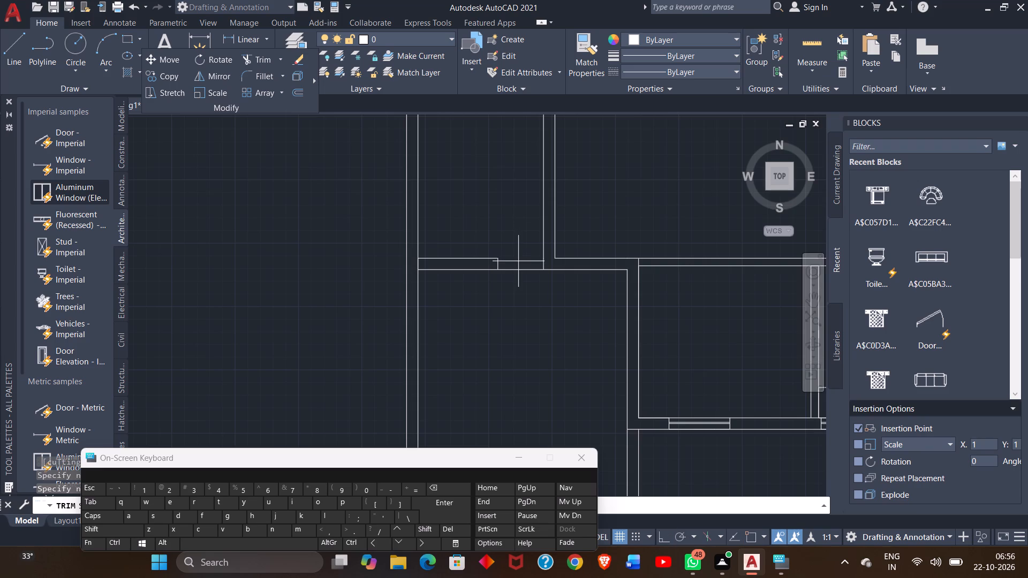
{"action": "right_click", "coordinate": [484, 205]}
{"action": "left_click", "coordinate": [500, 220]}
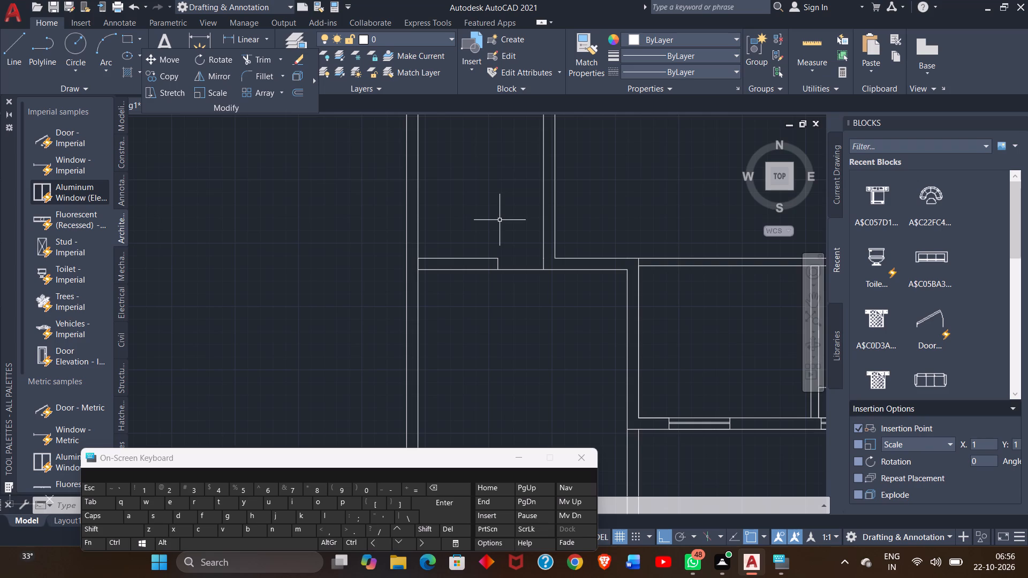
{"action": "left_click", "coordinate": [500, 220]}
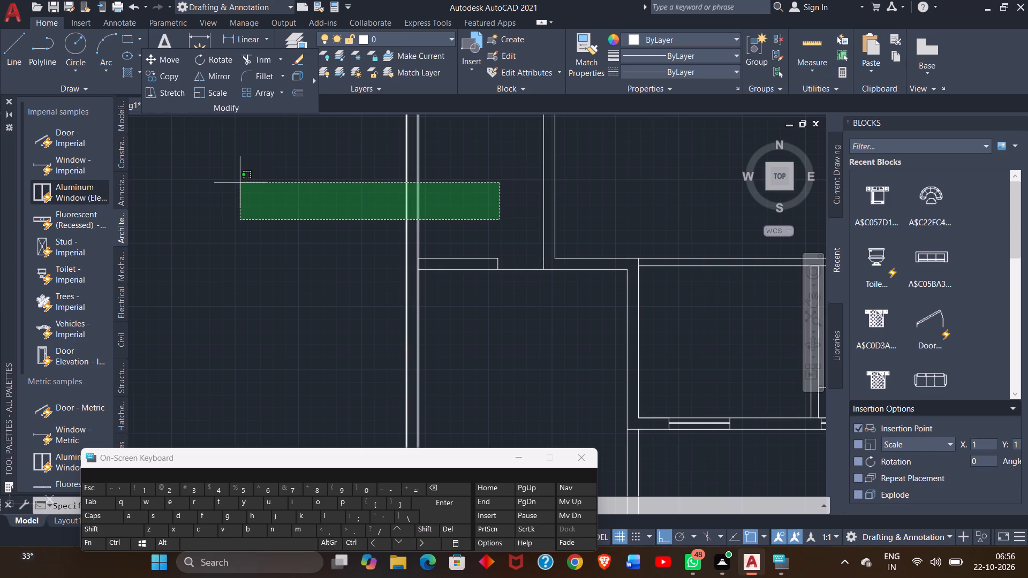
{"action": "left_click", "coordinate": [502, 211]}
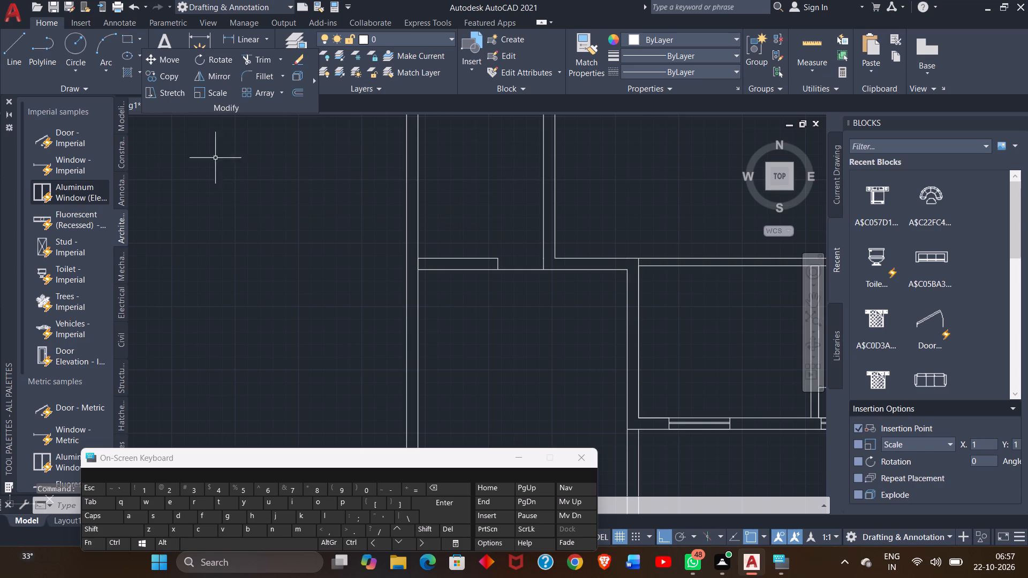
Draw a line 2' from the wall stub's upper end corner toward the outer wall, and straight down to the wall's lower face.
{"action": "left_click", "coordinate": [19, 36]}
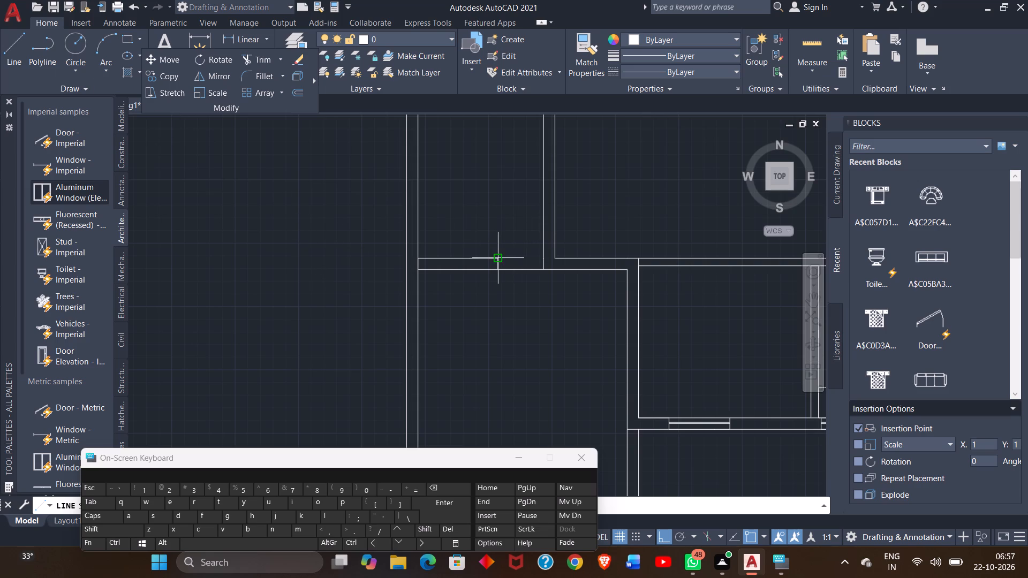
{"action": "left_click_drag", "start_coordinate": [495, 259], "coordinate": [465, 265]}
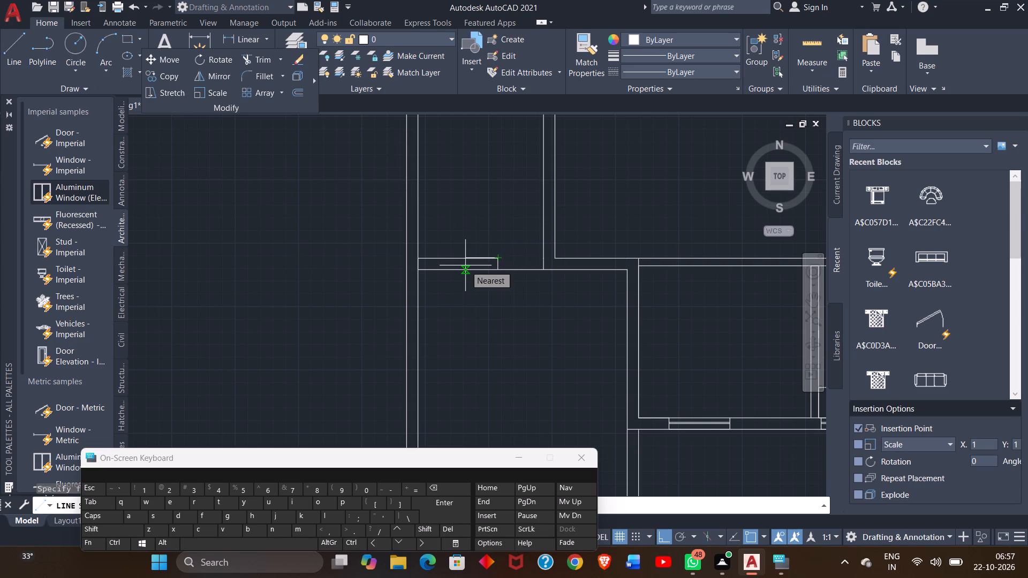
{"action": "type", "text": "2'"}
{"action": "key", "text": "Return"}
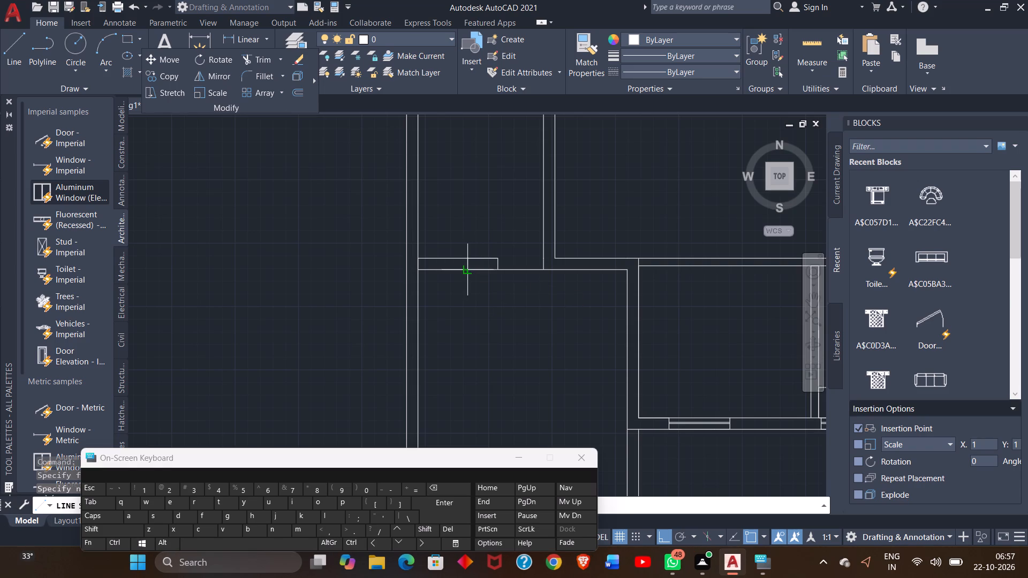
{"action": "left_click", "coordinate": [465, 269]}
{"action": "right_click", "coordinate": [472, 310]}
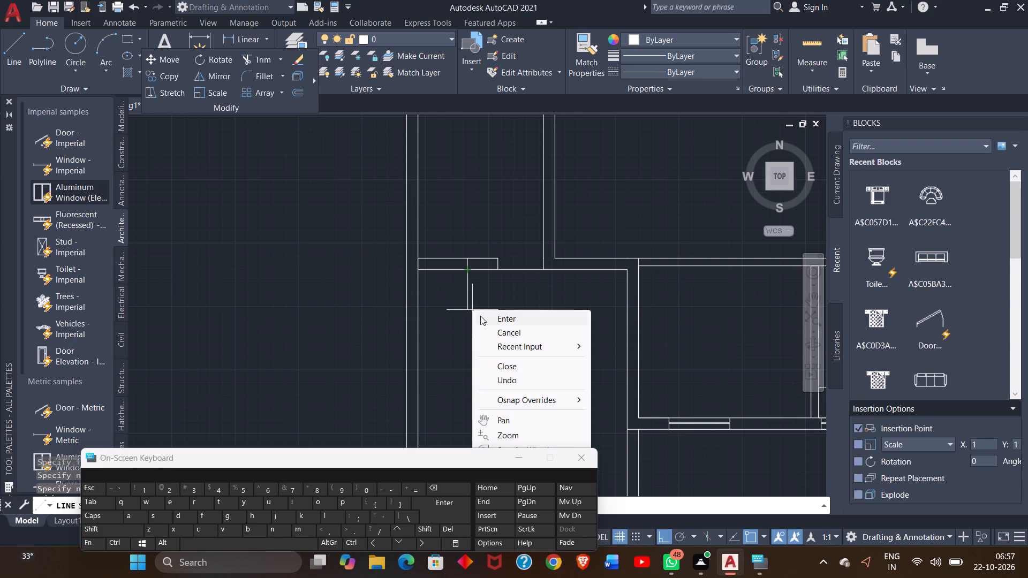
{"action": "left_click", "coordinate": [485, 318]}
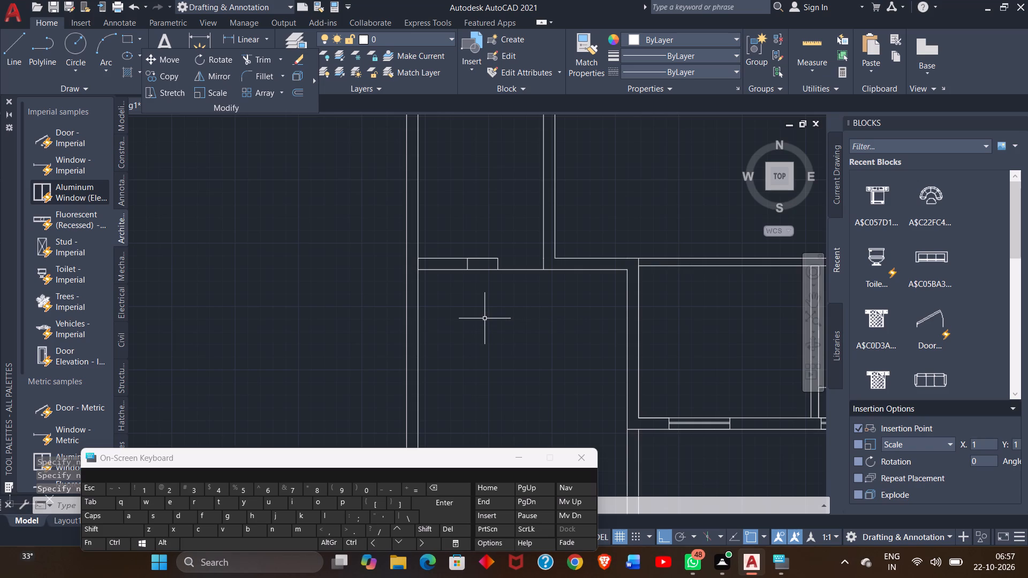
Draw a horizontal centre line through the wall's thickness, from the midpoint of the new cross line to the outer wall's inner face.
{"action": "left_click", "coordinate": [17, 60]}
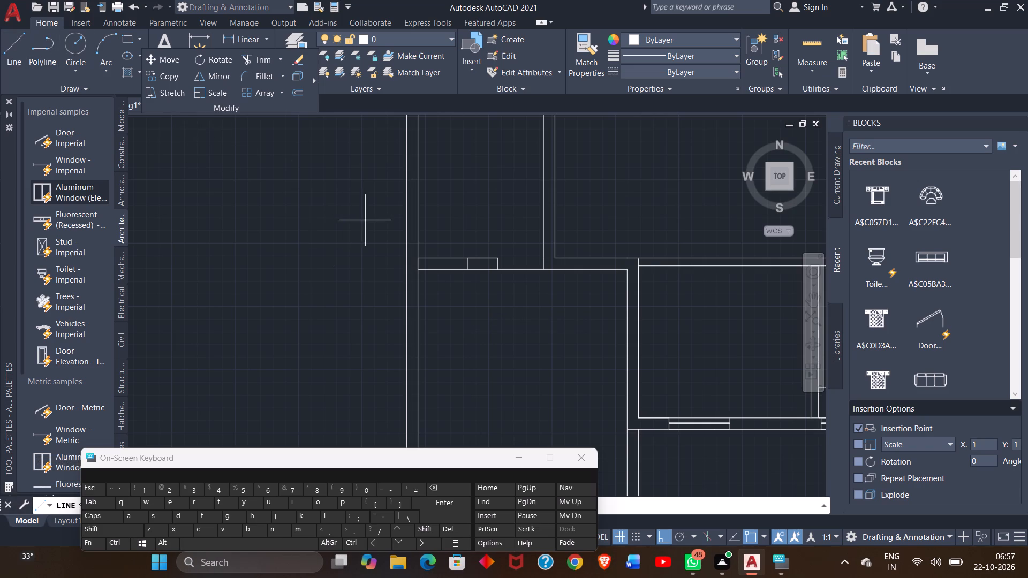
{"action": "left_click", "coordinate": [466, 261]}
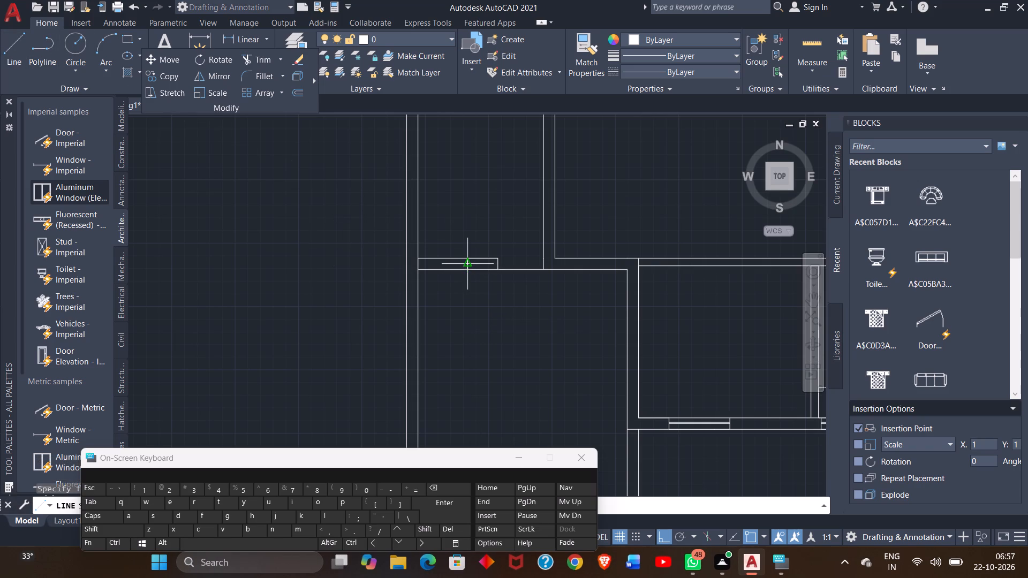
{"action": "left_click", "coordinate": [417, 266]}
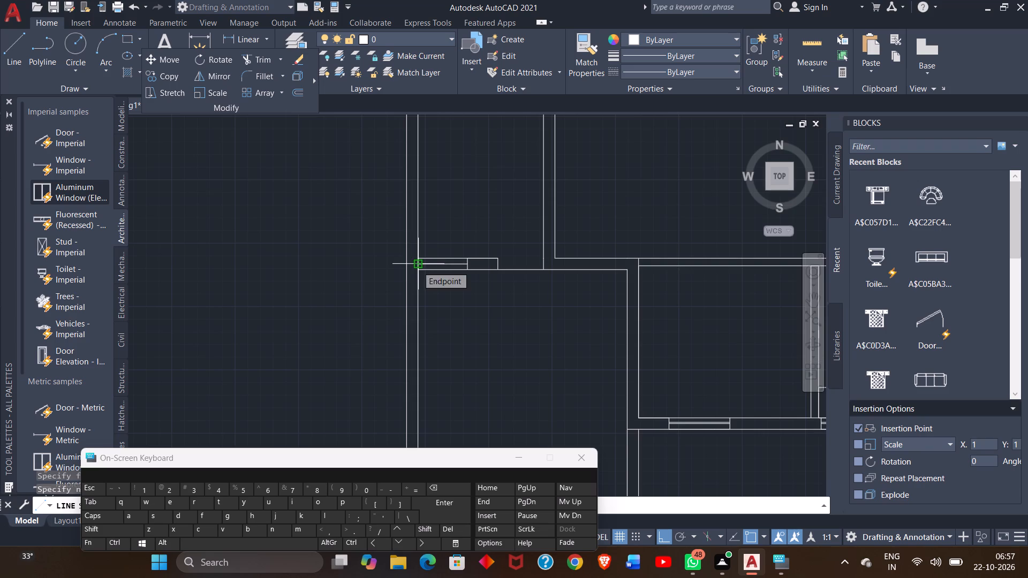
{"action": "left_click", "coordinate": [417, 266]}
{"action": "right_click", "coordinate": [417, 266]}
{"action": "left_click", "coordinate": [430, 275]}
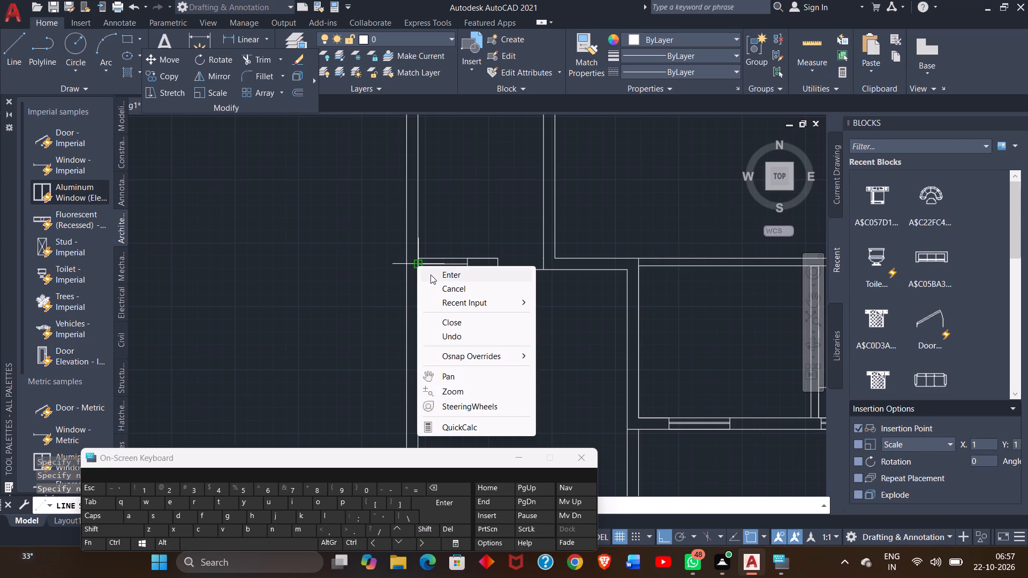
Offset the new horizontal centre line 1" downward inside the 2' cross-line section beside the outer wall.
{"action": "scroll", "coordinate": [430, 275], "scroll_direction": "up", "scroll_amount": 1, "text": "ctrl"}
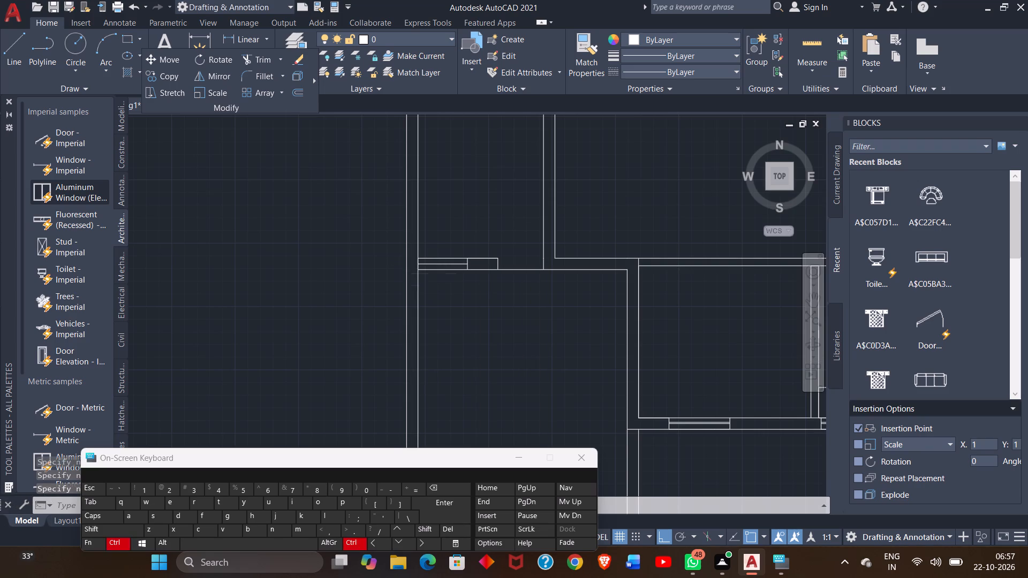
{"action": "scroll", "coordinate": [430, 275], "scroll_direction": "up", "scroll_amount": 2, "text": "ctrl"}
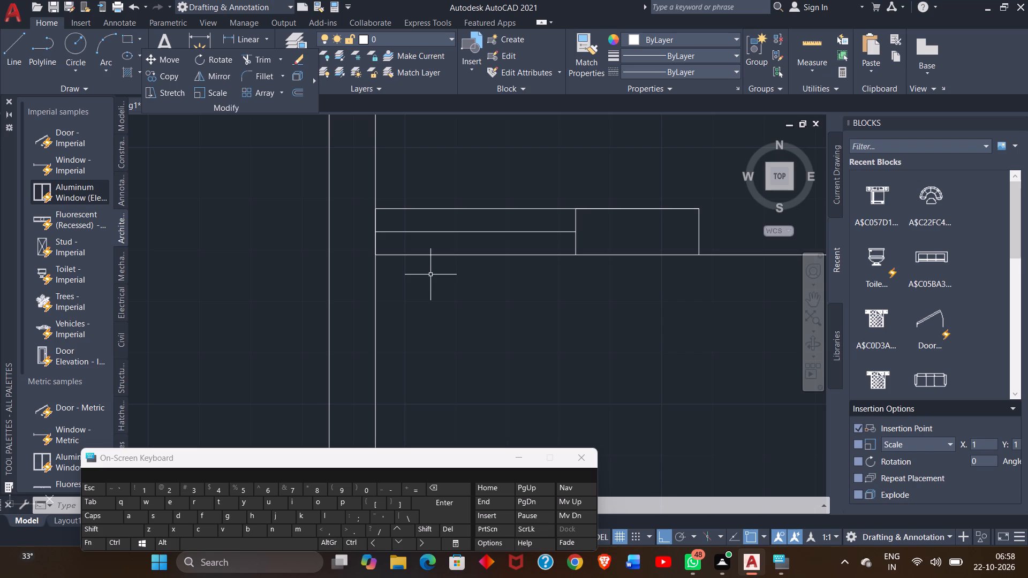
{"action": "left_click", "coordinate": [434, 232]}
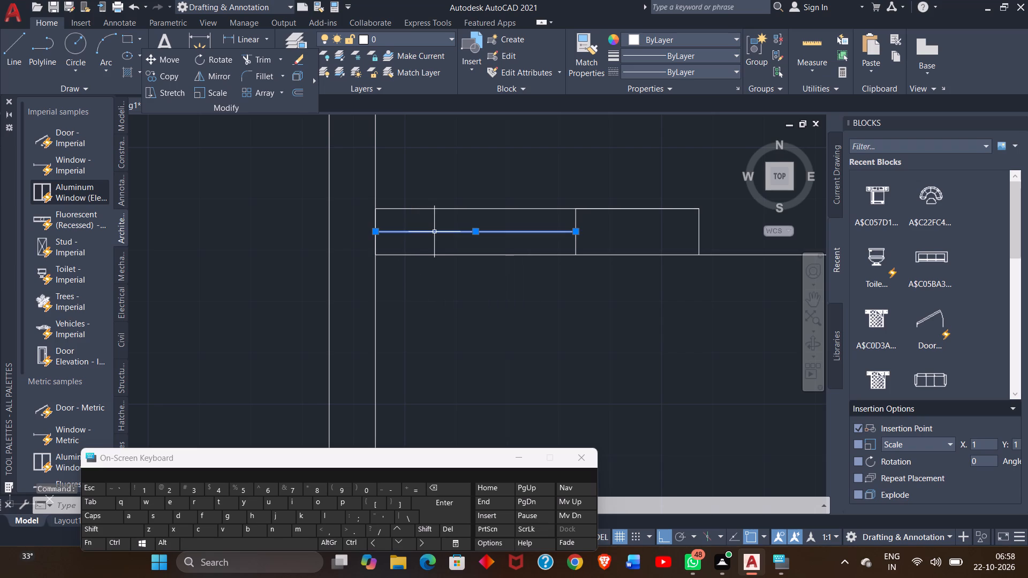
{"action": "type", "text": "off"}
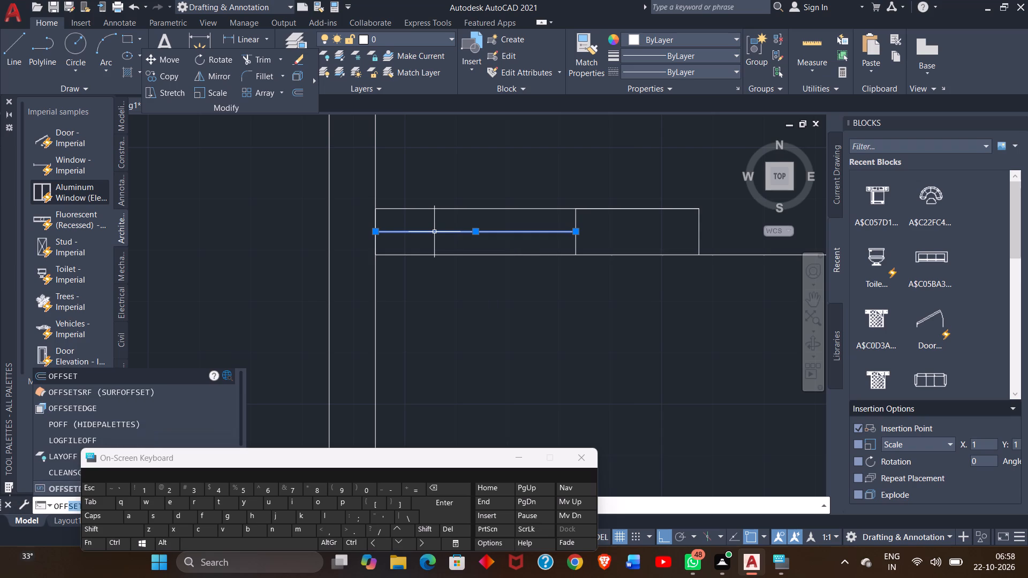
{"action": "key", "text": "Return"}
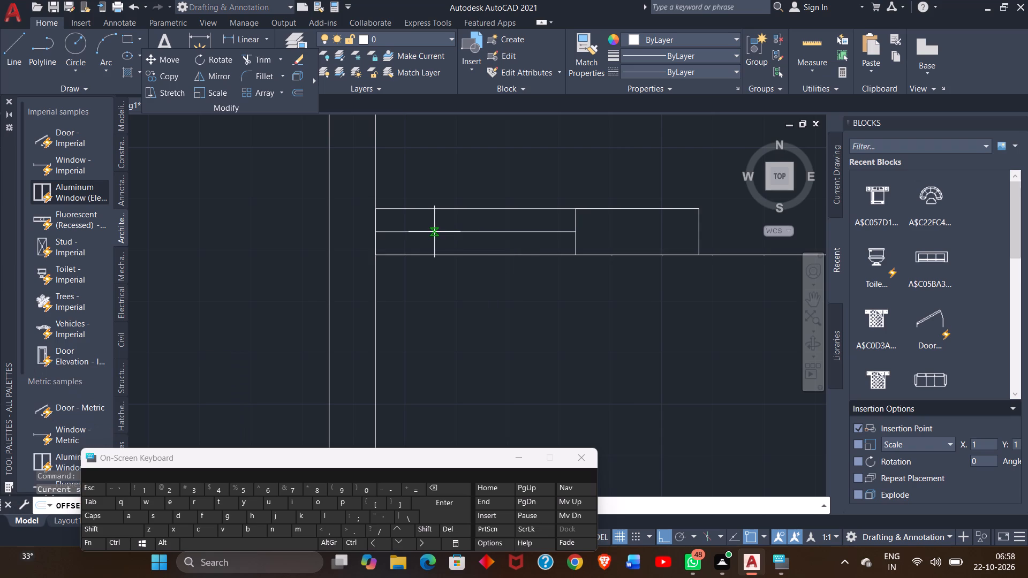
{"action": "key", "text": "1"}
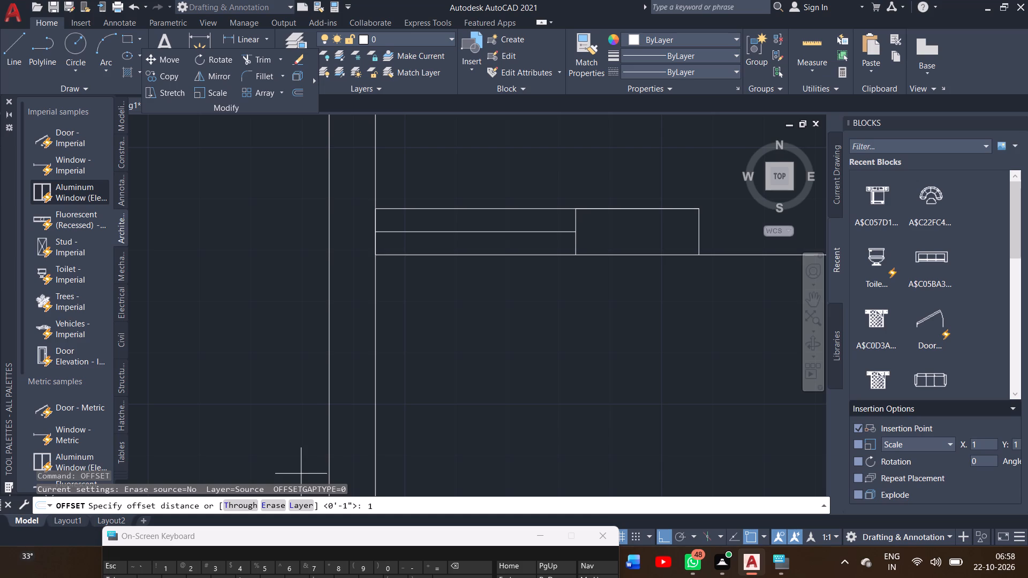
{"action": "key", "text": "shift+quotedbl"}
{"action": "key", "text": "Return"}
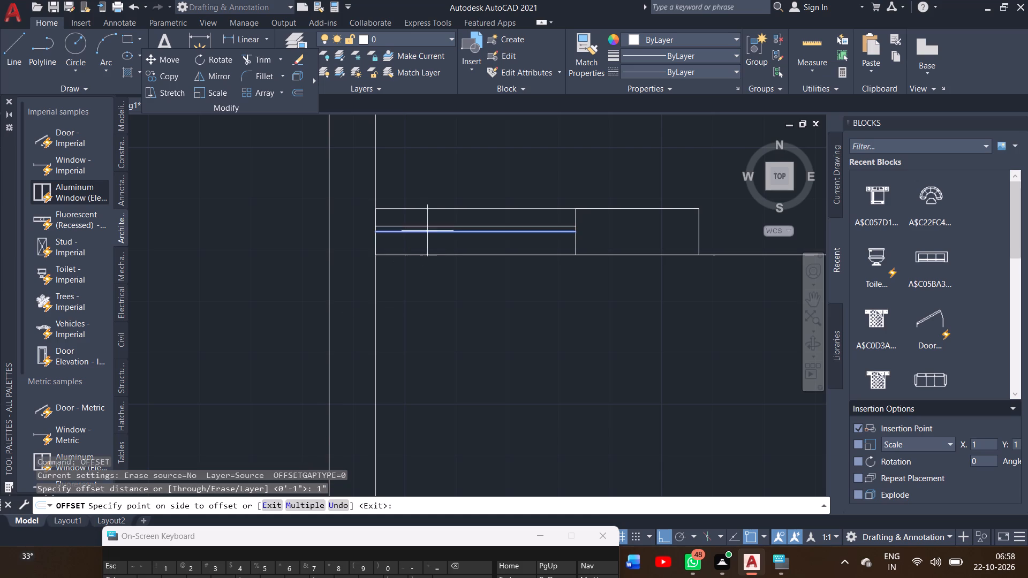
{"action": "left_click", "coordinate": [427, 249]}
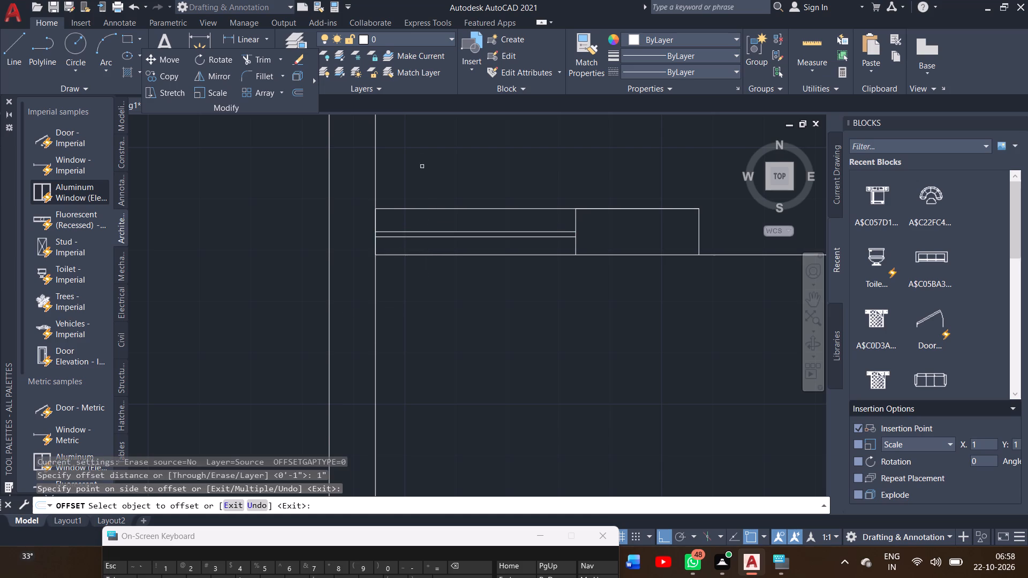
{"action": "scroll", "coordinate": [423, 161], "scroll_direction": "down", "scroll_amount": 1, "text": "ctrl"}
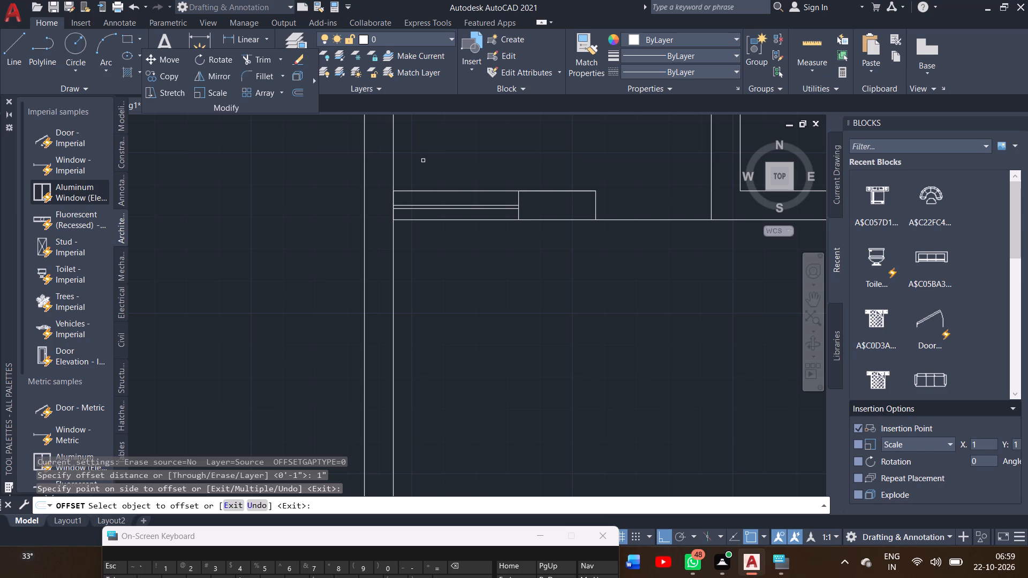
{"action": "scroll", "coordinate": [511, 299], "scroll_direction": "down", "scroll_amount": 3, "text": "ctrl"}
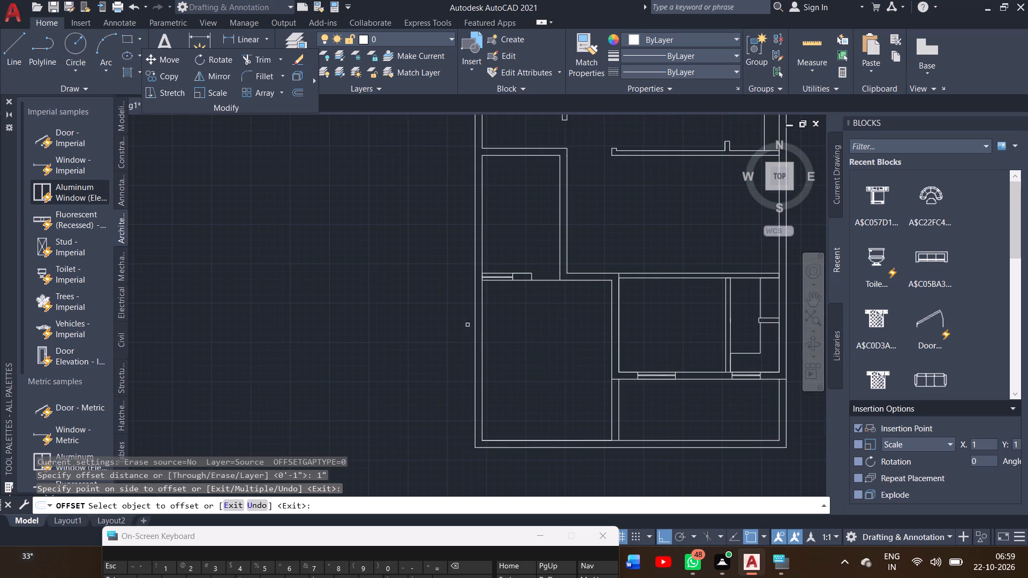
{"action": "right_click", "coordinate": [363, 337]}
{"action": "left_click", "coordinate": [377, 349]}
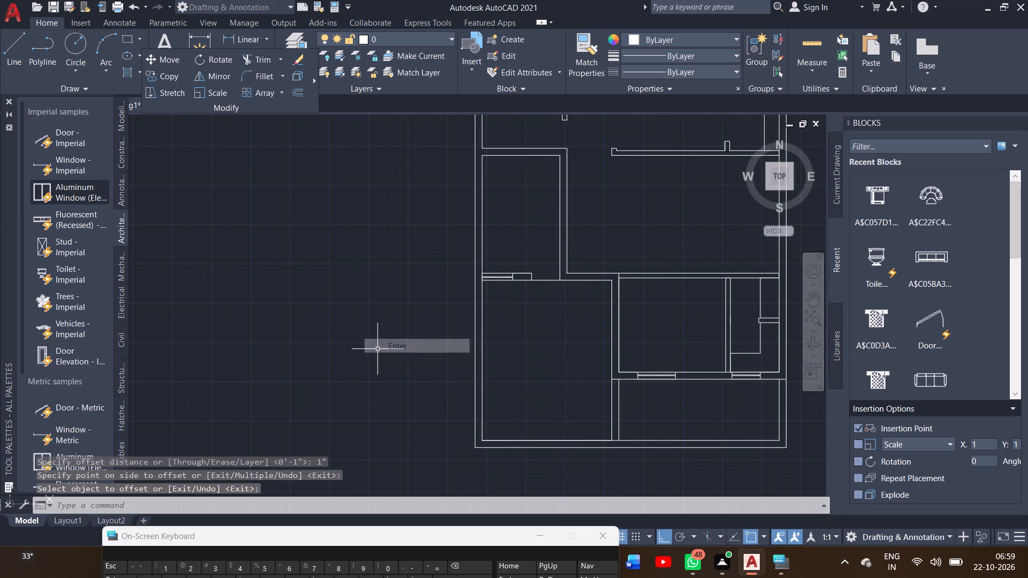
Draw a line across the vertical wall's thickness from the lower corner of the crossed rectangle to the wall's opposite face.
{"action": "left_click", "coordinate": [812, 302]}
{"action": "left_click_drag", "start_coordinate": [684, 230], "coordinate": [528, 382]}
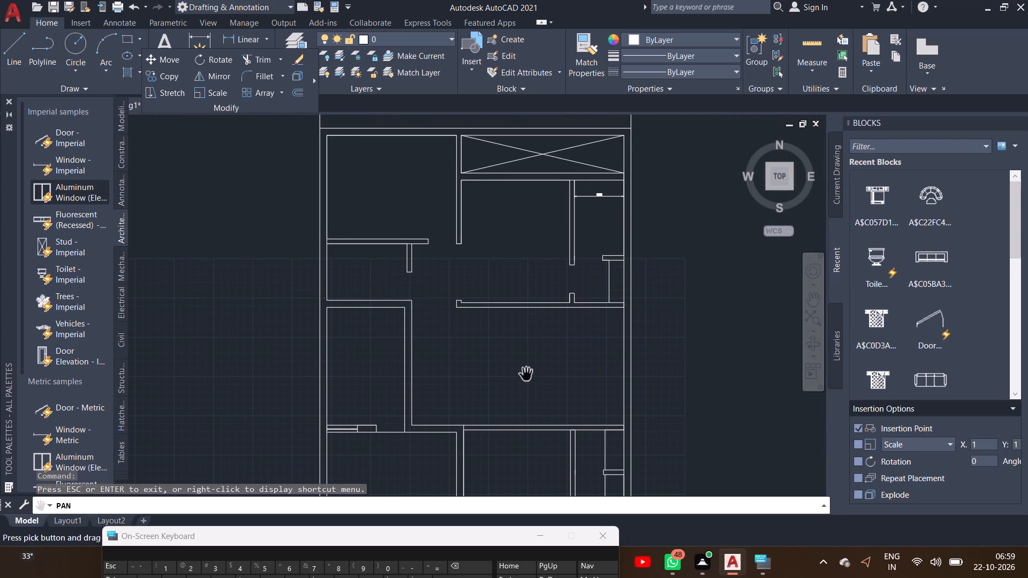
{"action": "left_click_drag", "start_coordinate": [526, 375], "coordinate": [539, 385]}
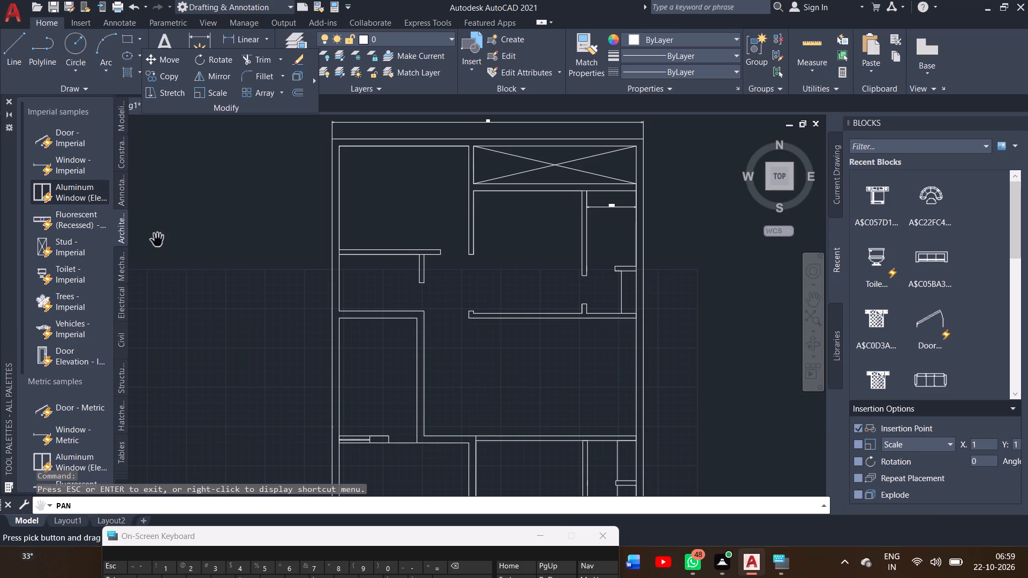
{"action": "left_click", "coordinate": [16, 57]}
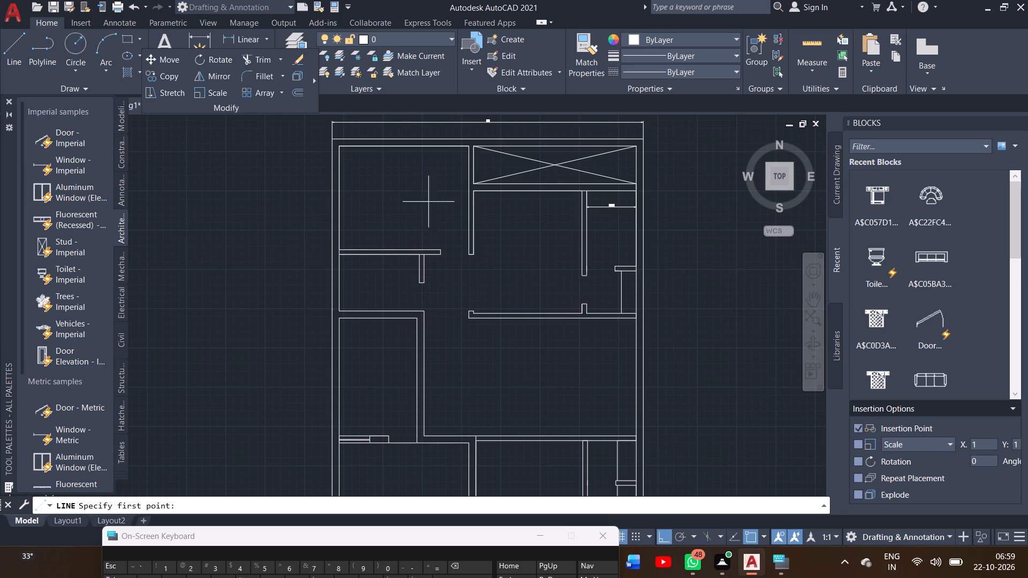
{"action": "scroll", "coordinate": [460, 178], "scroll_direction": "up", "scroll_amount": 3, "text": "ctrl"}
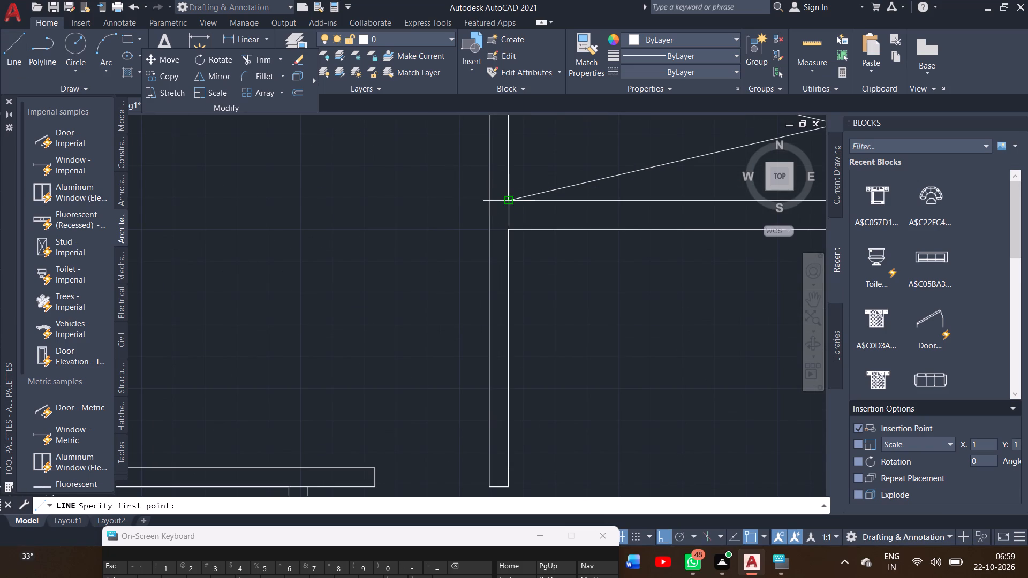
{"action": "left_click_drag", "start_coordinate": [511, 202], "coordinate": [488, 198]}
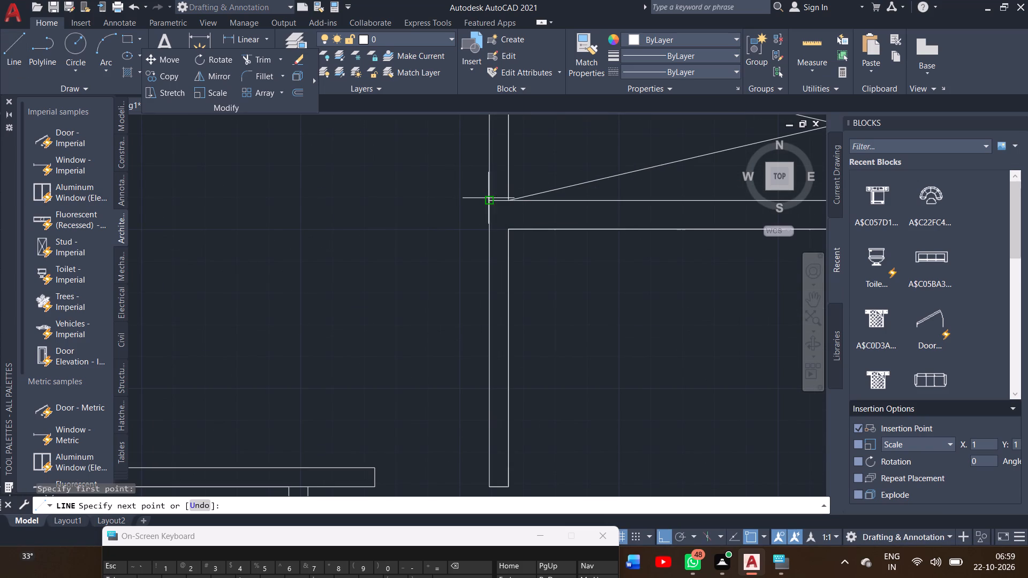
{"action": "left_click", "coordinate": [488, 198]}
{"action": "right_click", "coordinate": [439, 200]}
{"action": "left_click", "coordinate": [458, 212]}
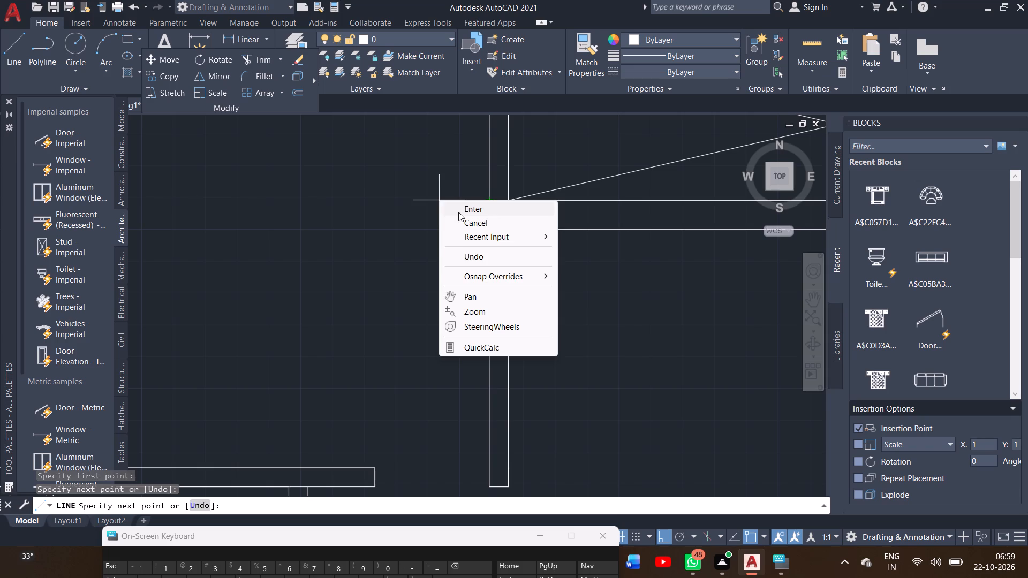
Draw a line across the upper end of the same vertical wall, along the outer wall's inner face.
{"action": "scroll", "coordinate": [458, 212], "scroll_direction": "down", "scroll_amount": 2, "text": "ctrl"}
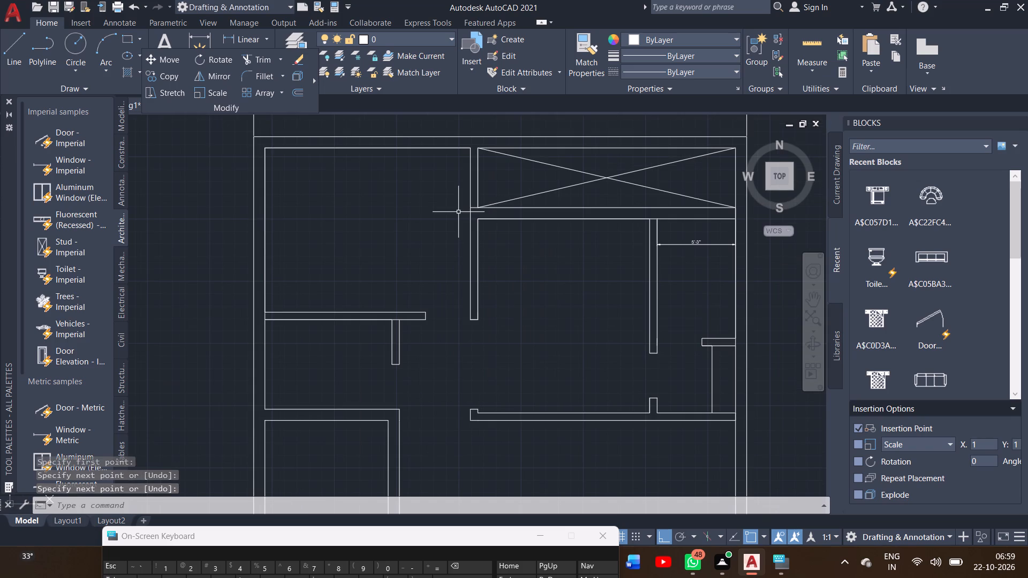
{"action": "left_click", "coordinate": [4, 63]}
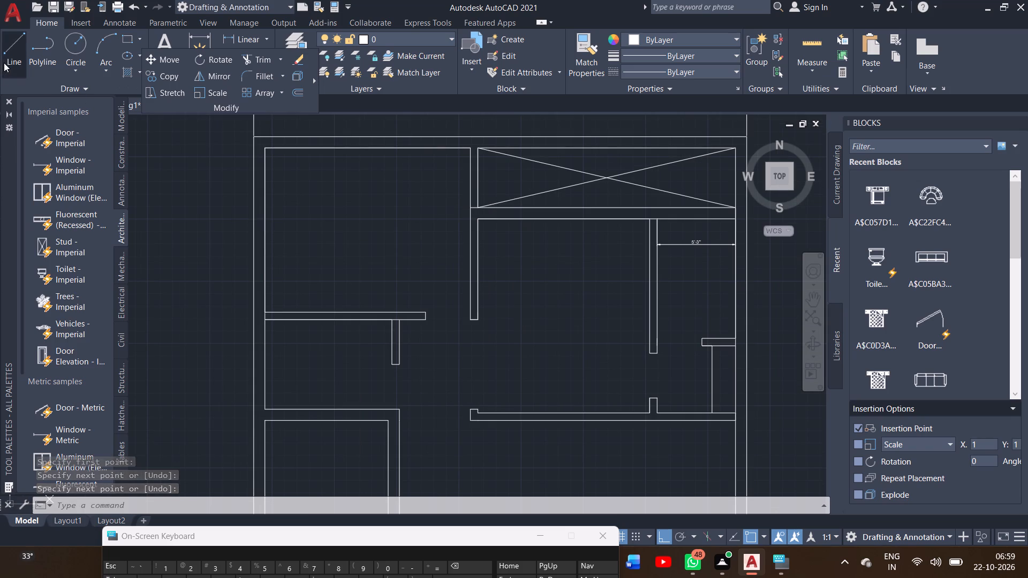
{"action": "left_click_drag", "start_coordinate": [467, 147], "coordinate": [480, 147]}
{"action": "left_click", "coordinate": [480, 147]}
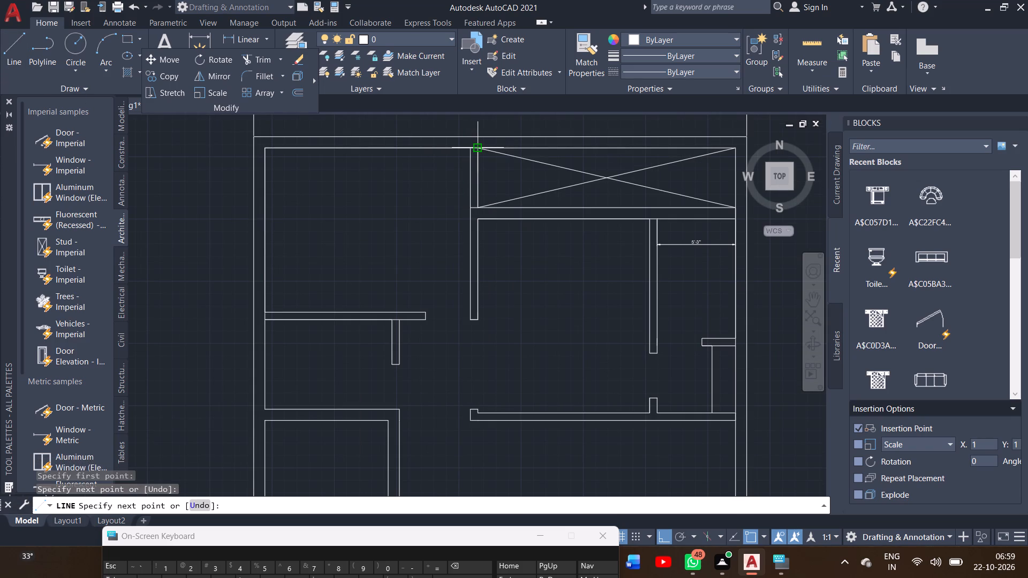
{"action": "right_click", "coordinate": [480, 147]}
{"action": "left_click", "coordinate": [499, 153]}
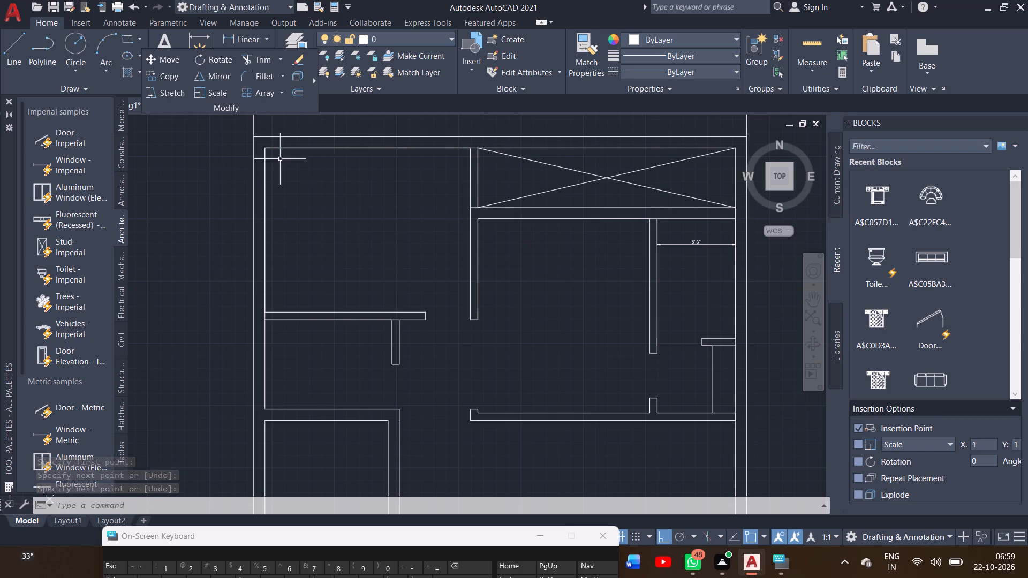
Draw a line from the room's upper corner along the lower face of the wall below the crossed rectangle, and up across its thickness.
{"action": "left_click", "coordinate": [12, 60]}
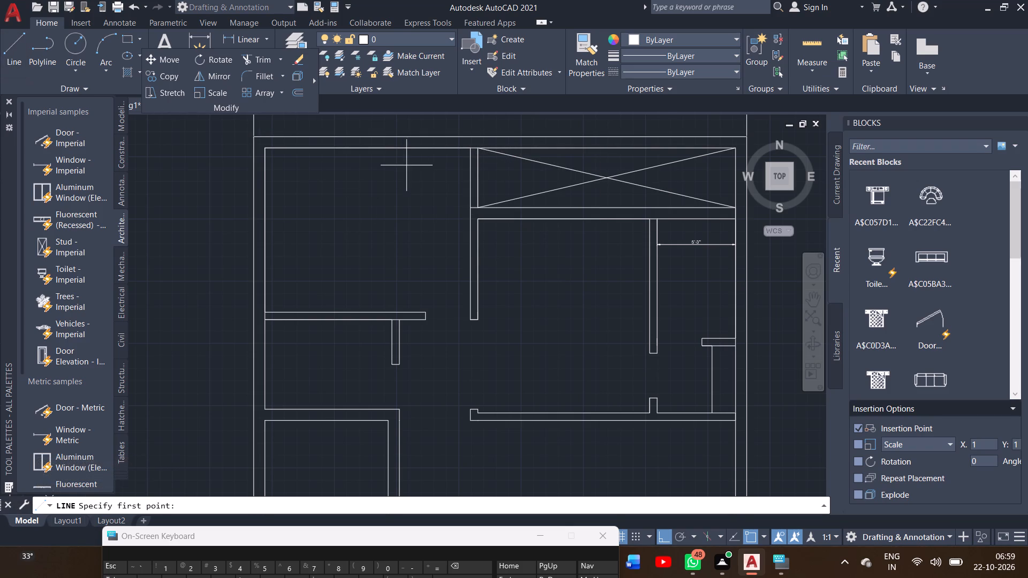
{"action": "left_click", "coordinate": [477, 223]}
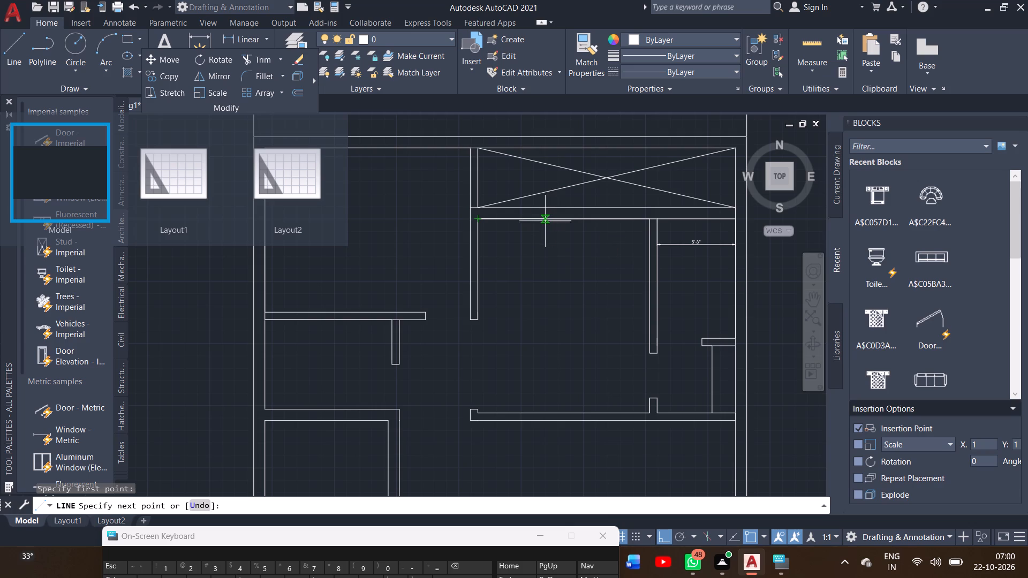
{"action": "left_click", "coordinate": [545, 220]}
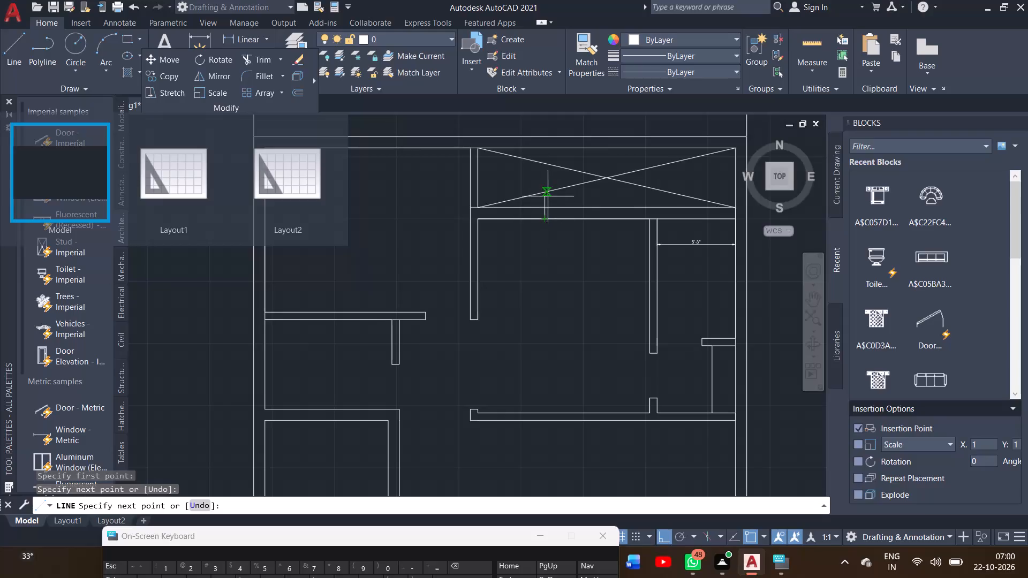
{"action": "left_click", "coordinate": [546, 209]}
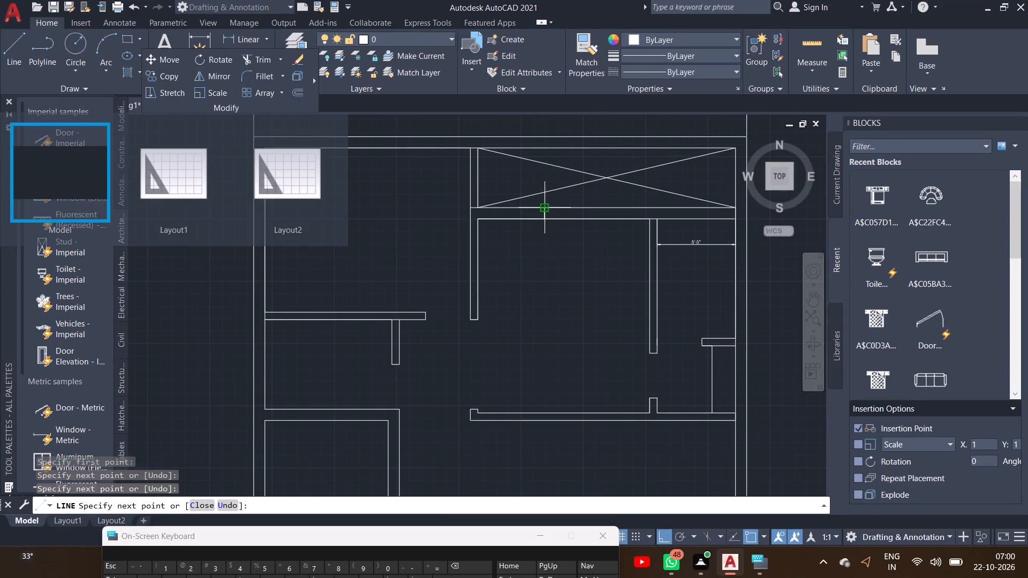
{"action": "right_click", "coordinate": [556, 204]}
{"action": "left_click", "coordinate": [581, 208]}
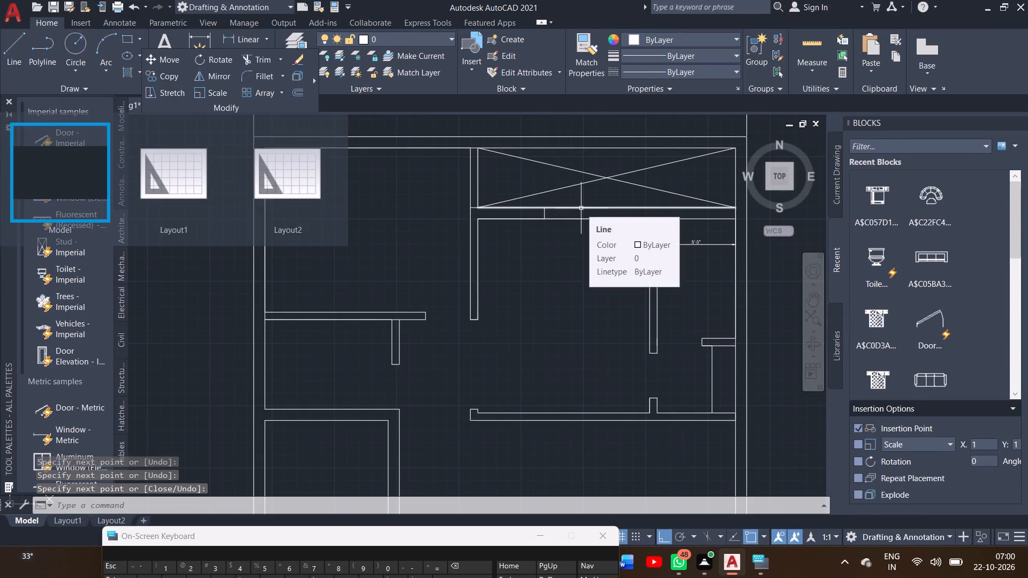
Draw a 5' line along the wall's lower face from the cross line's lower end, and continue it up past the wall's upper face.
{"action": "left_click", "coordinate": [23, 59]}
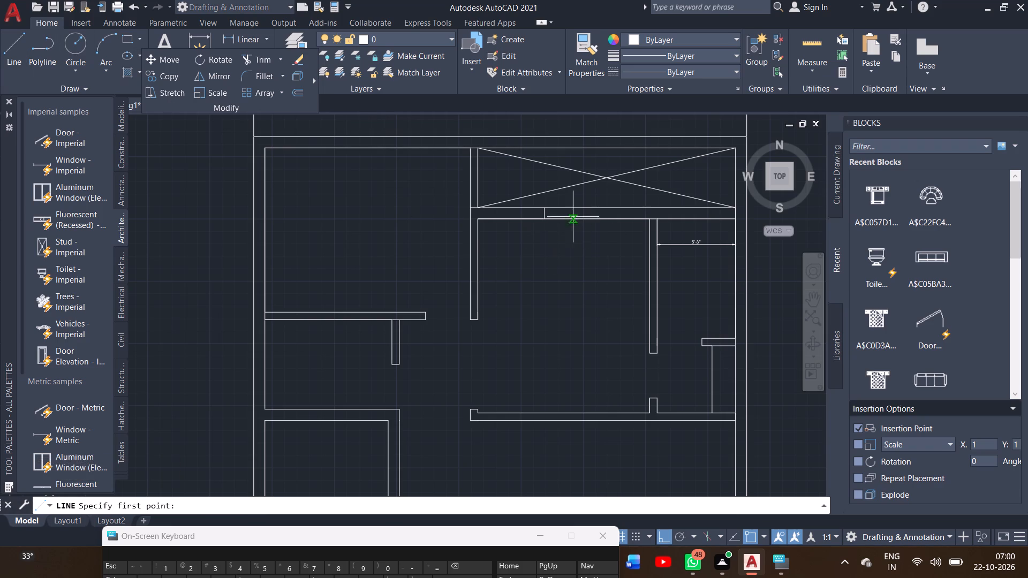
{"action": "left_click_drag", "start_coordinate": [543, 219], "coordinate": [586, 218]}
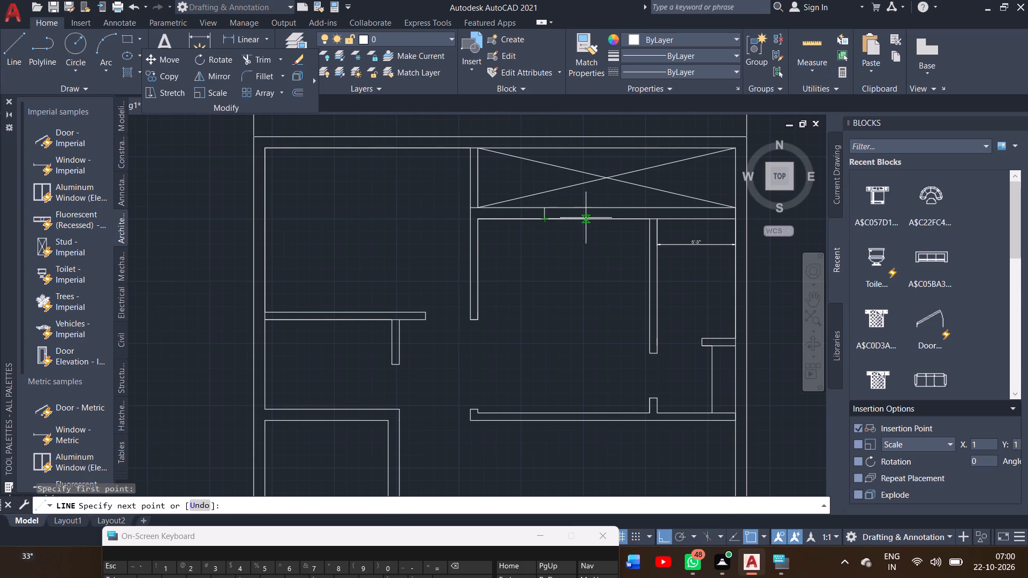
{"action": "left_click_drag", "start_coordinate": [586, 218], "coordinate": [592, 218]}
{"action": "type", "text": "5'"}
{"action": "key", "text": "Return"}
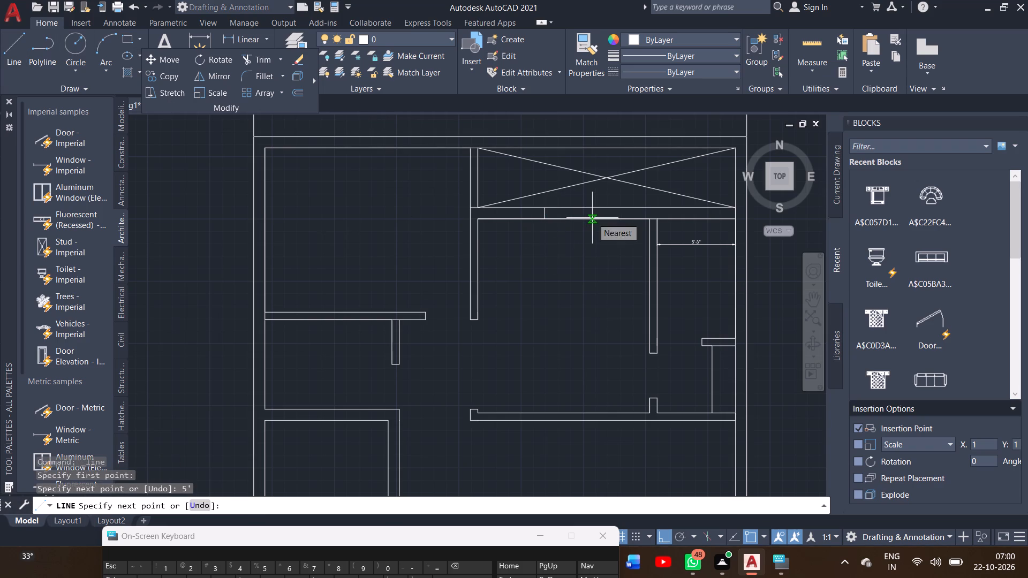
{"action": "left_click", "coordinate": [619, 208]}
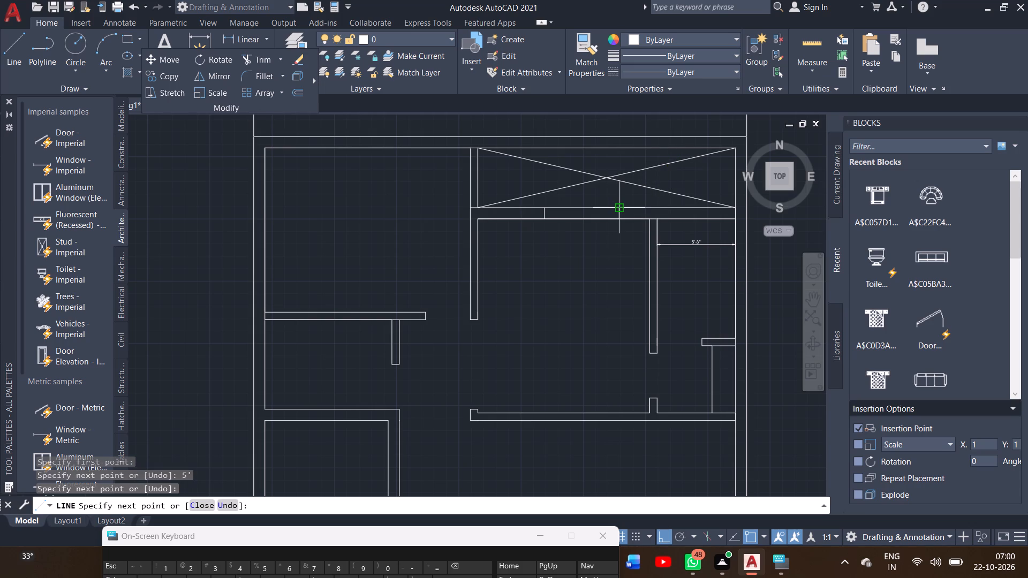
{"action": "left_click", "coordinate": [631, 194]}
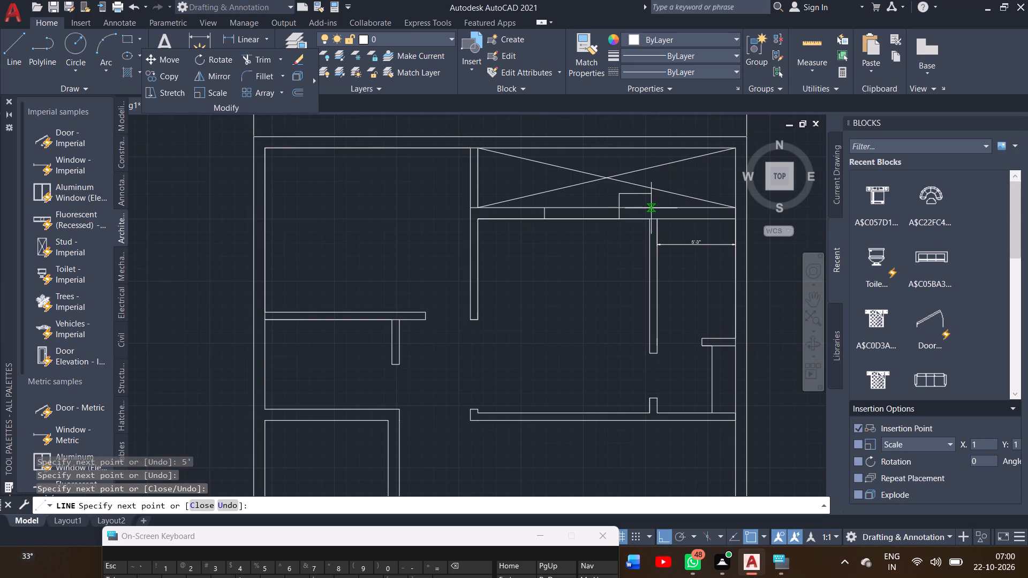
{"action": "right_click", "coordinate": [645, 207]}
{"action": "left_click", "coordinate": [668, 219]}
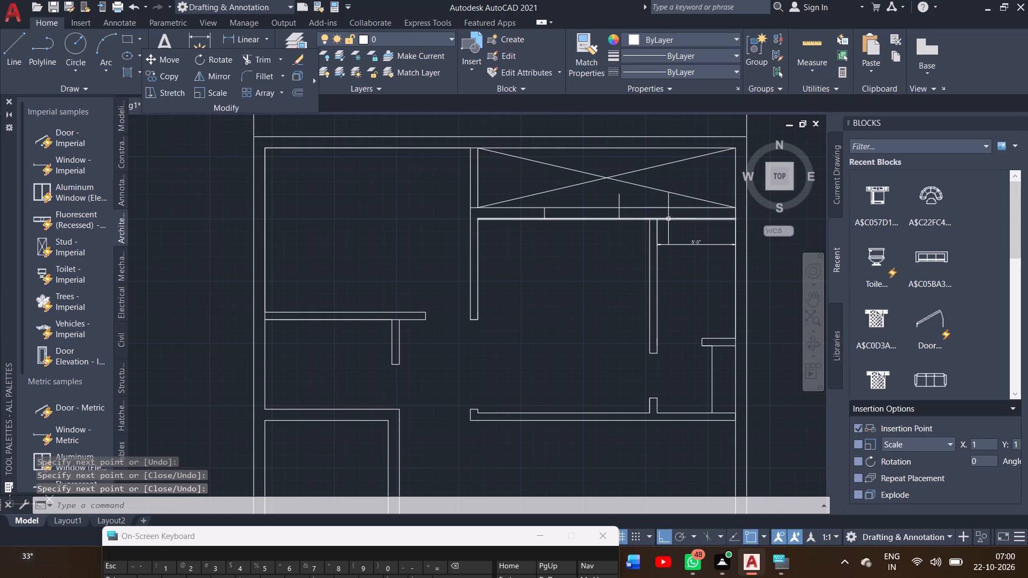
Delete the short excess line extending above the wall's upper face at the second cross line.
{"action": "left_click", "coordinate": [619, 194]}
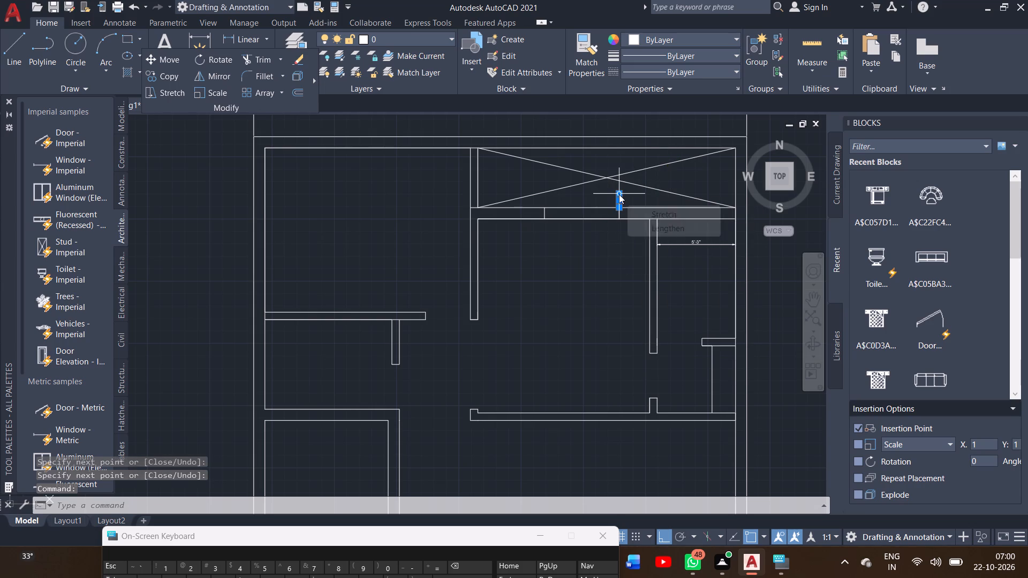
{"action": "key", "text": "Delete"}
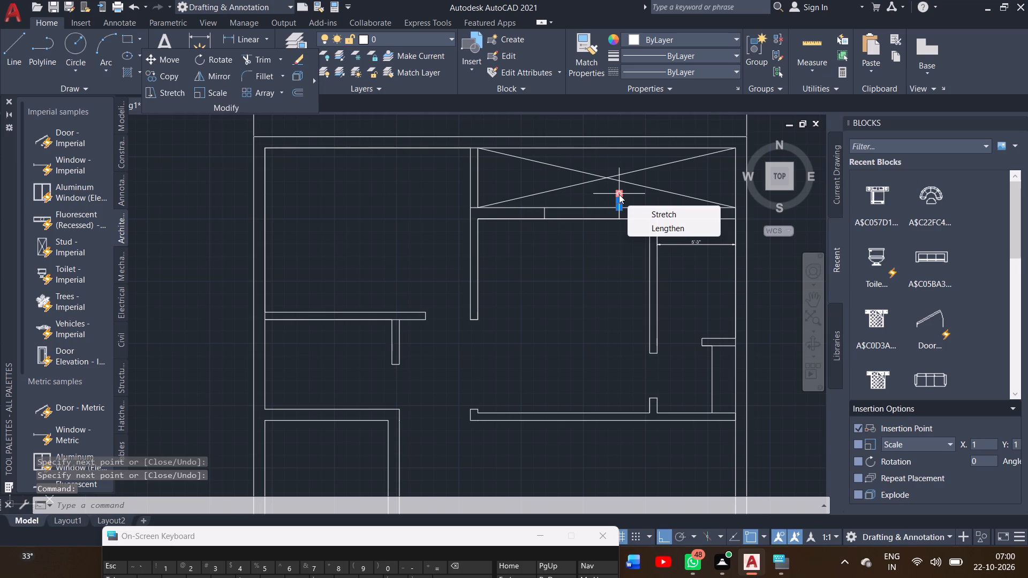
Delete the short excess line still extending above the wall's upper face at the second cross line.
{"action": "key", "text": "Delete"}
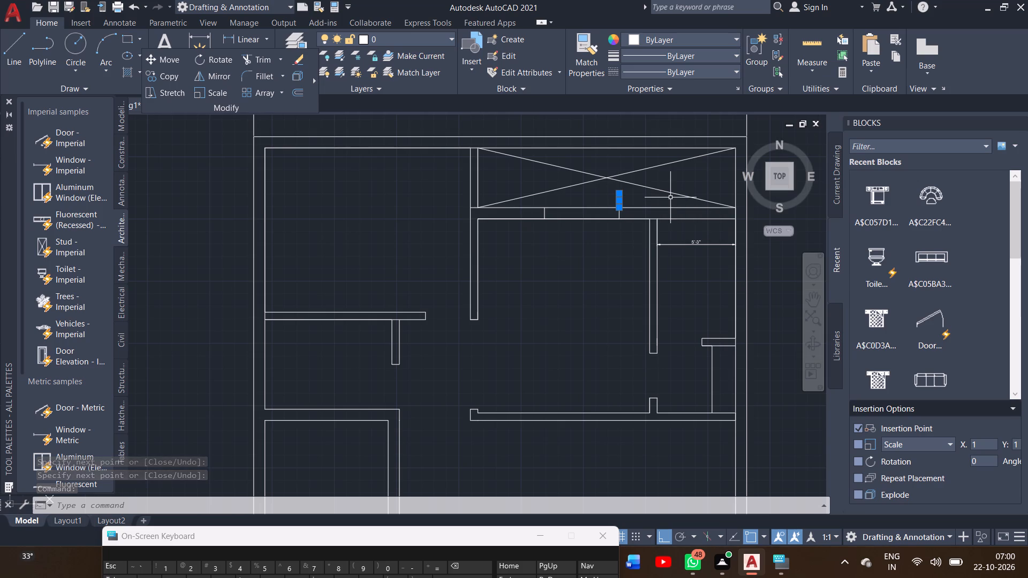
{"action": "key", "text": "Delete"}
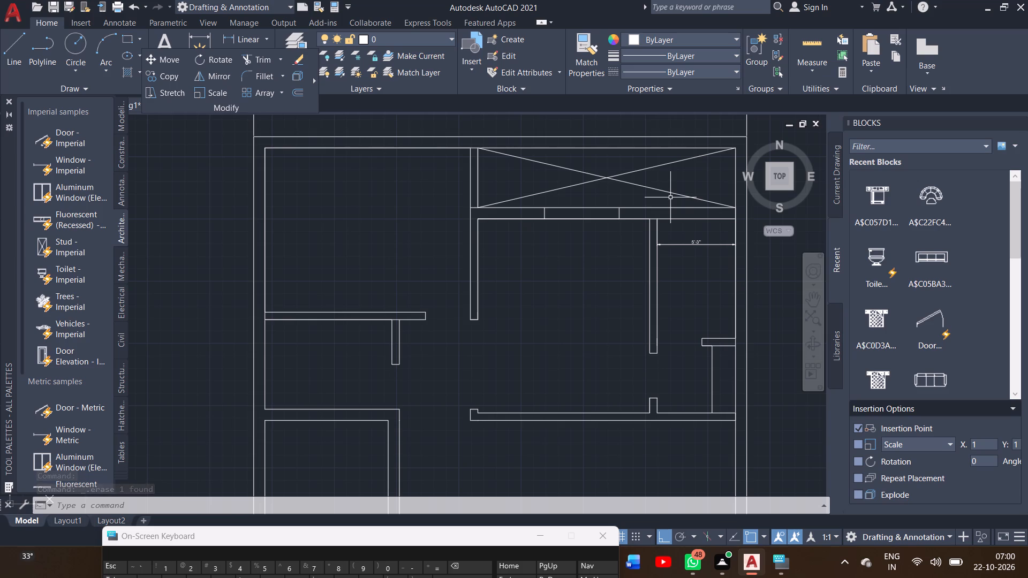
Draw a horizontal line joining the midpoints of the two cross lines in the wall below the crossed rectangle.
{"action": "scroll", "coordinate": [575, 193], "scroll_direction": "up", "scroll_amount": 2, "text": "ctrl"}
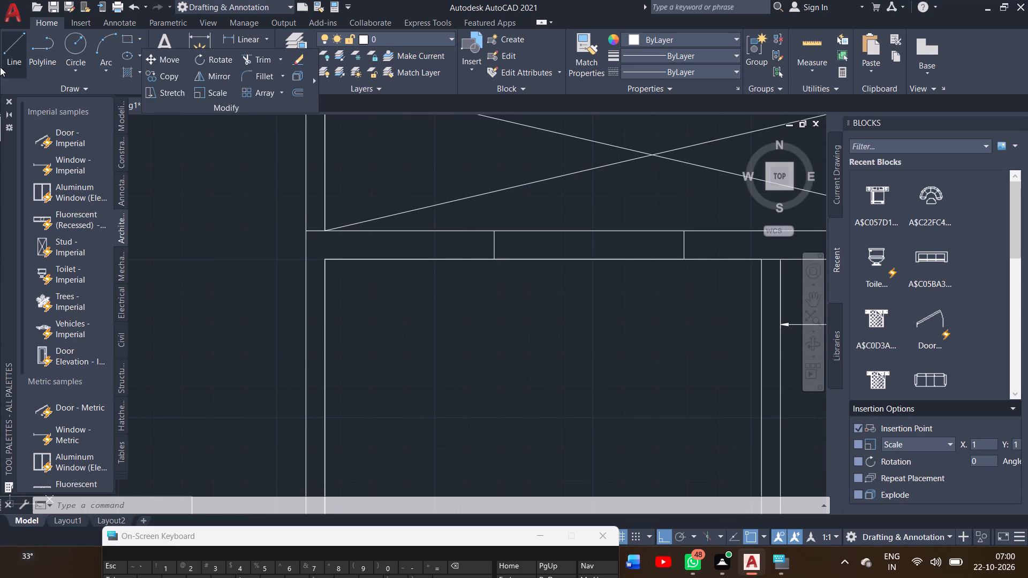
{"action": "left_click", "coordinate": [17, 56]}
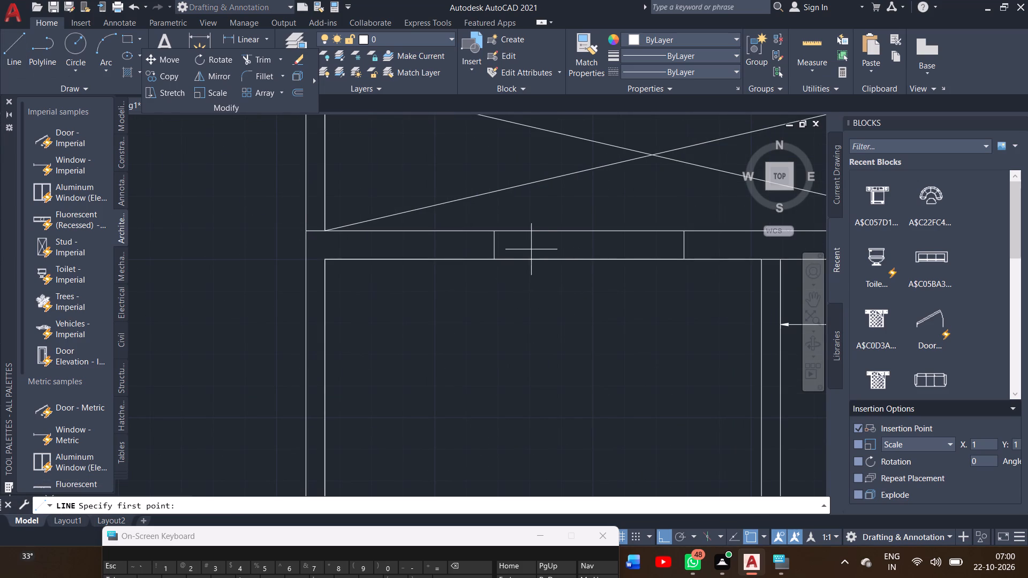
{"action": "left_click_drag", "start_coordinate": [490, 249], "coordinate": [656, 223]}
{"action": "left_click", "coordinate": [687, 245]}
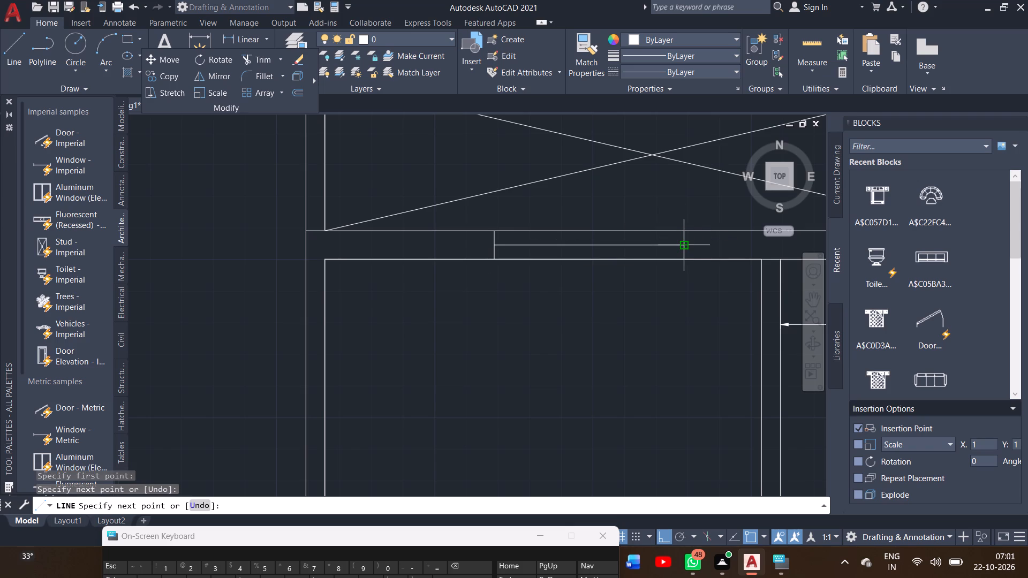
{"action": "right_click", "coordinate": [686, 257]}
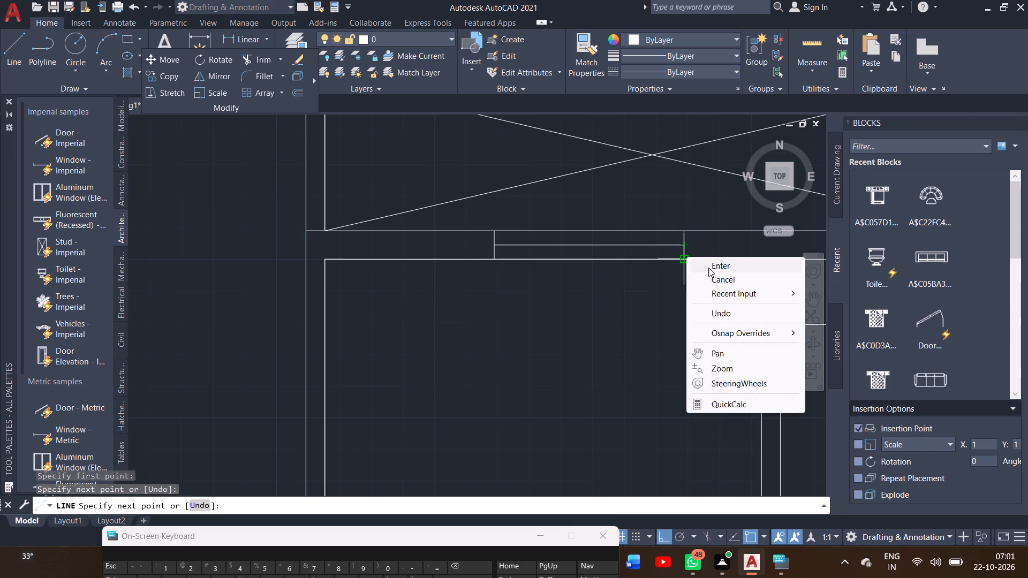
{"action": "left_click", "coordinate": [708, 268]}
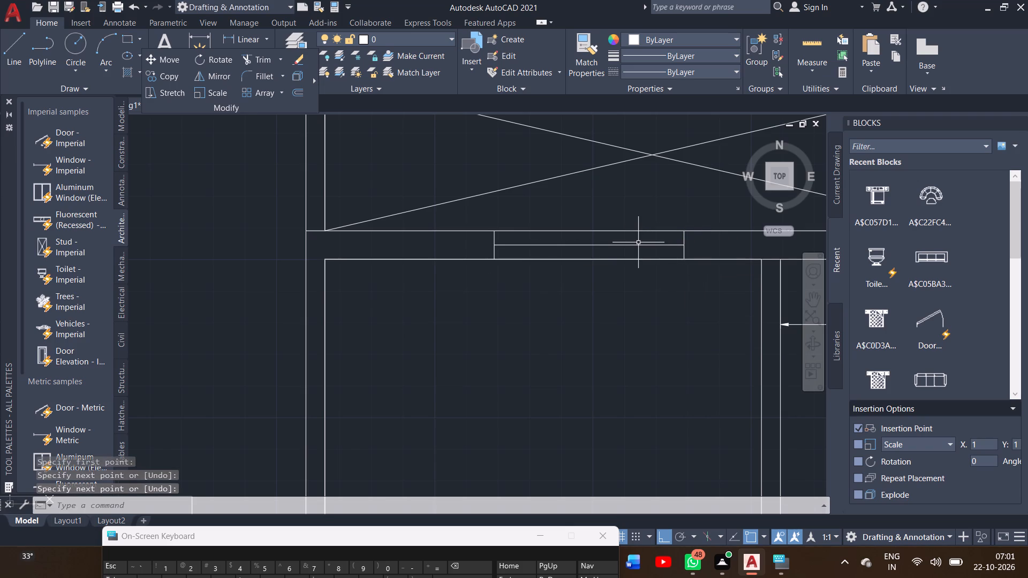
Offset the opening's middle line 1" downward to form the double window line.
{"action": "left_click", "coordinate": [643, 244]}
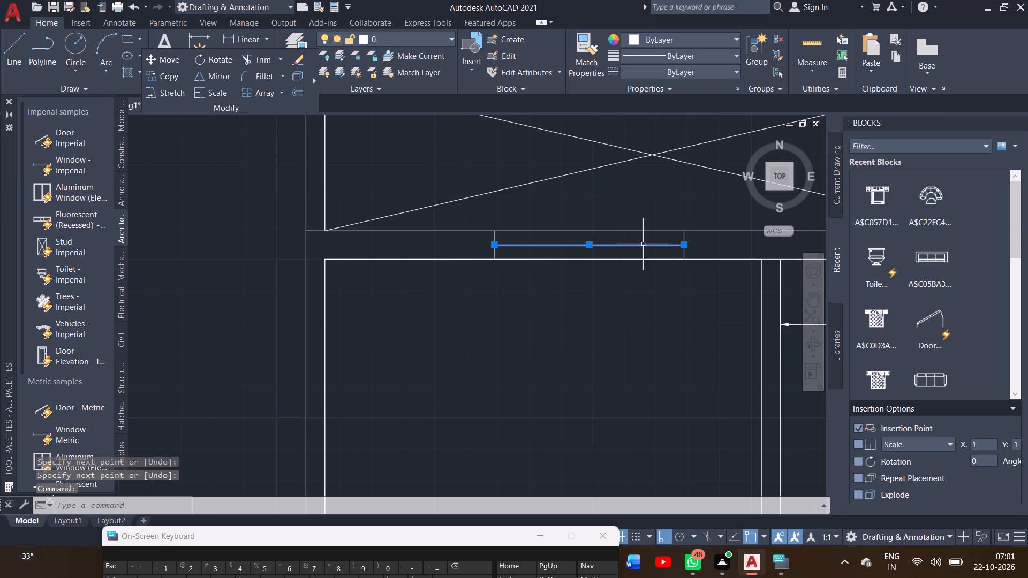
{"action": "type", "text": "off"}
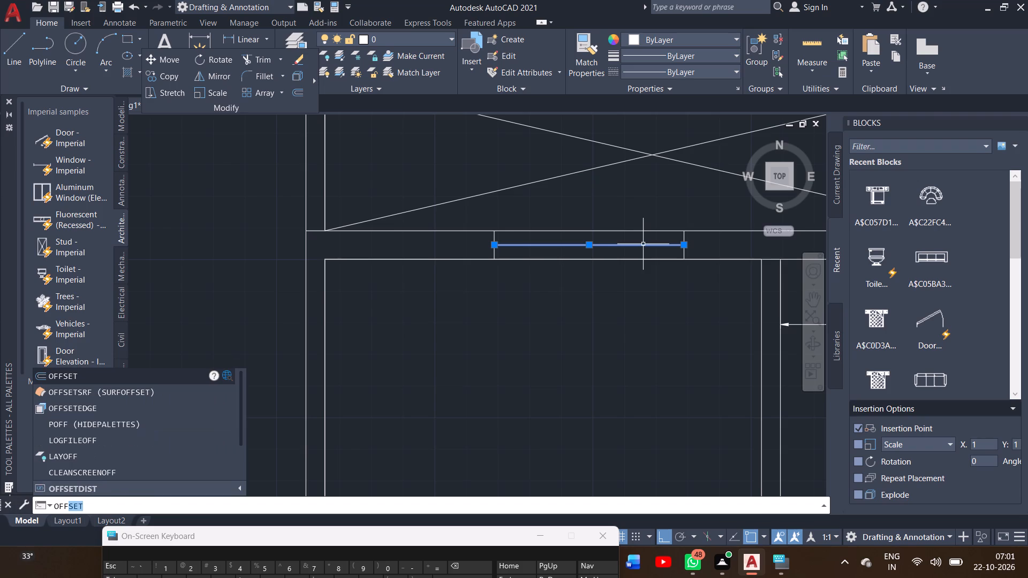
{"action": "key", "text": "Return"}
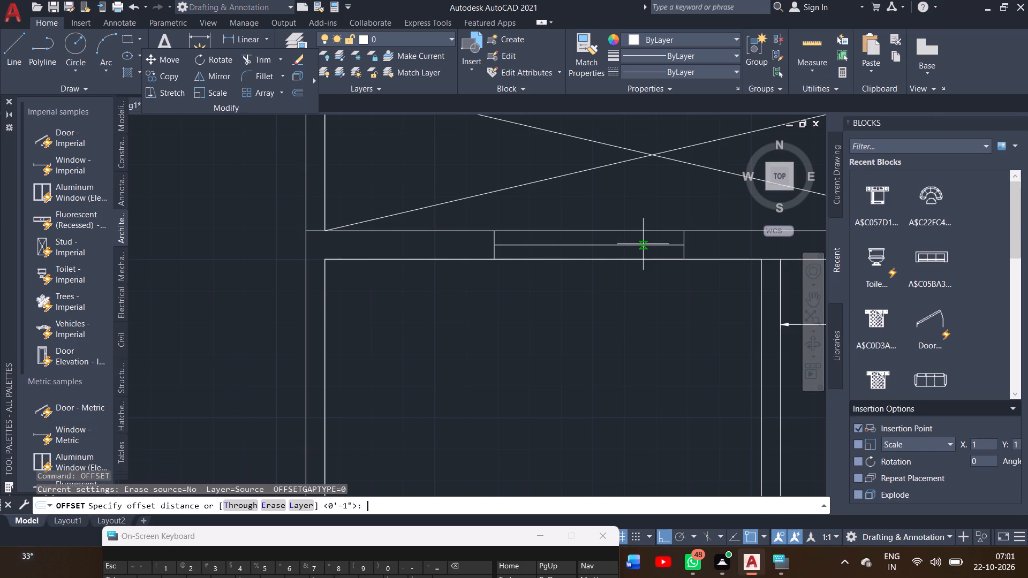
{"action": "key", "text": "1"}
{"action": "key", "text": "shift+quotedbl"}
{"action": "key", "text": "Return"}
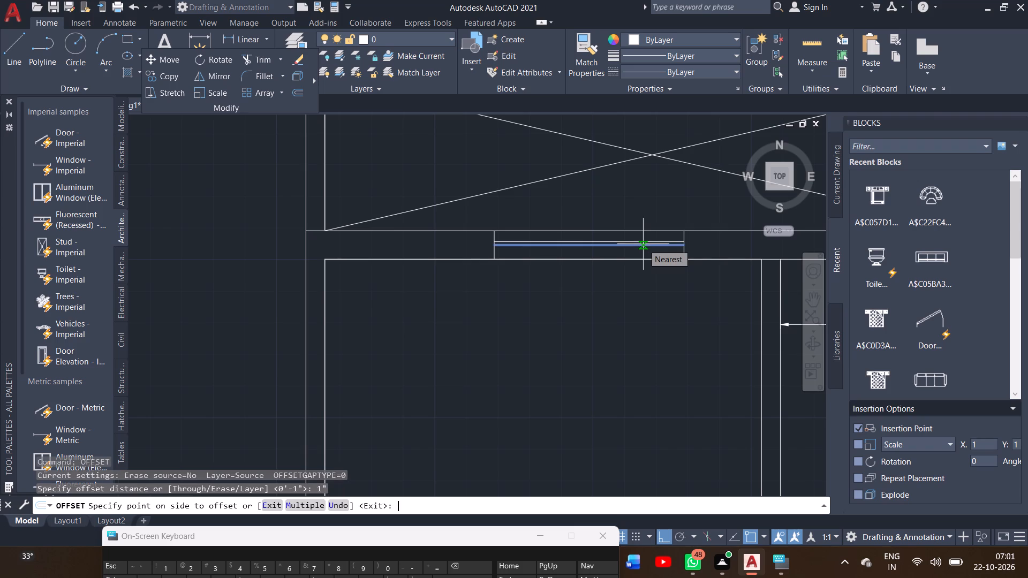
{"action": "left_click", "coordinate": [636, 264]}
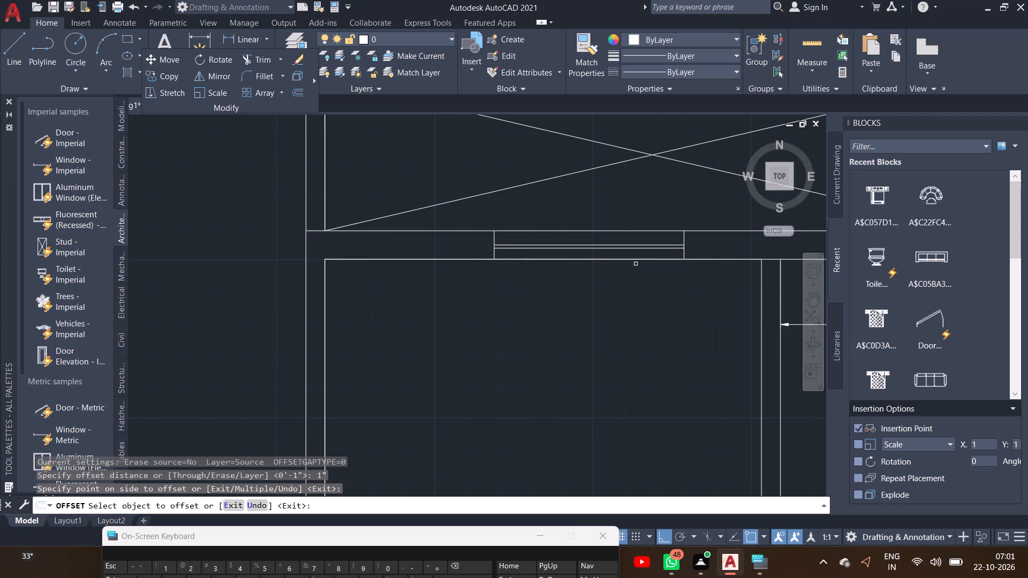
Outline a 2' window opening in the same wall above the 5'-3" room, from the partition's inner face across, along and back through the wall thickness.
{"action": "scroll", "coordinate": [636, 264], "scroll_direction": "down", "scroll_amount": 2, "text": "ctrl"}
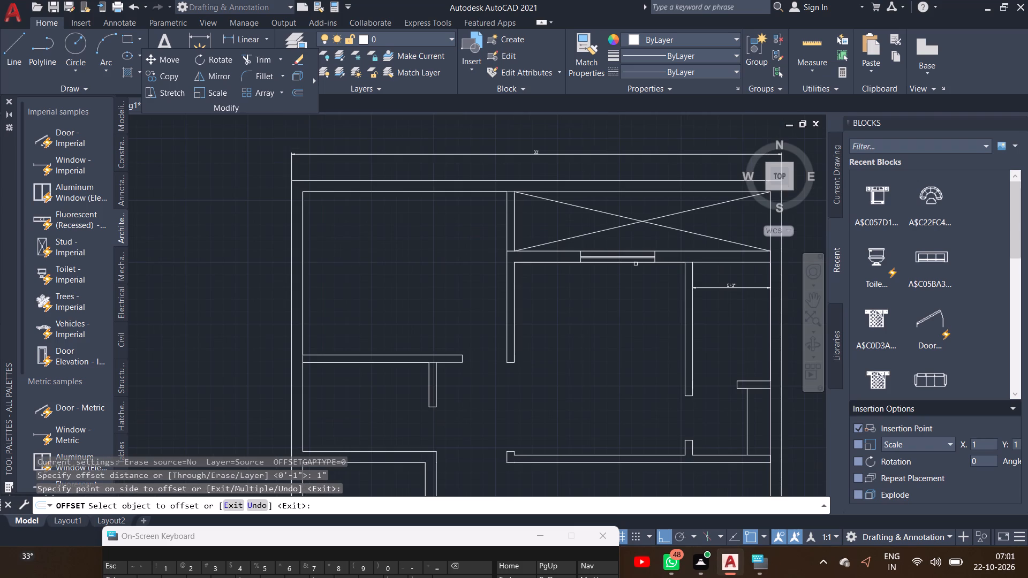
{"action": "scroll", "coordinate": [636, 264], "scroll_direction": "down", "scroll_amount": 1, "text": "ctrl"}
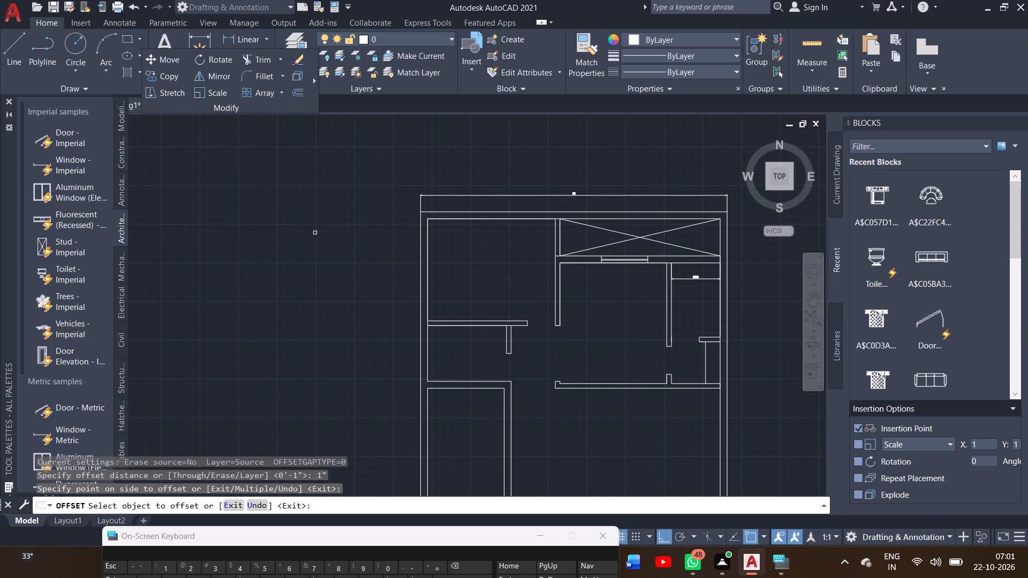
{"action": "left_click", "coordinate": [24, 62]}
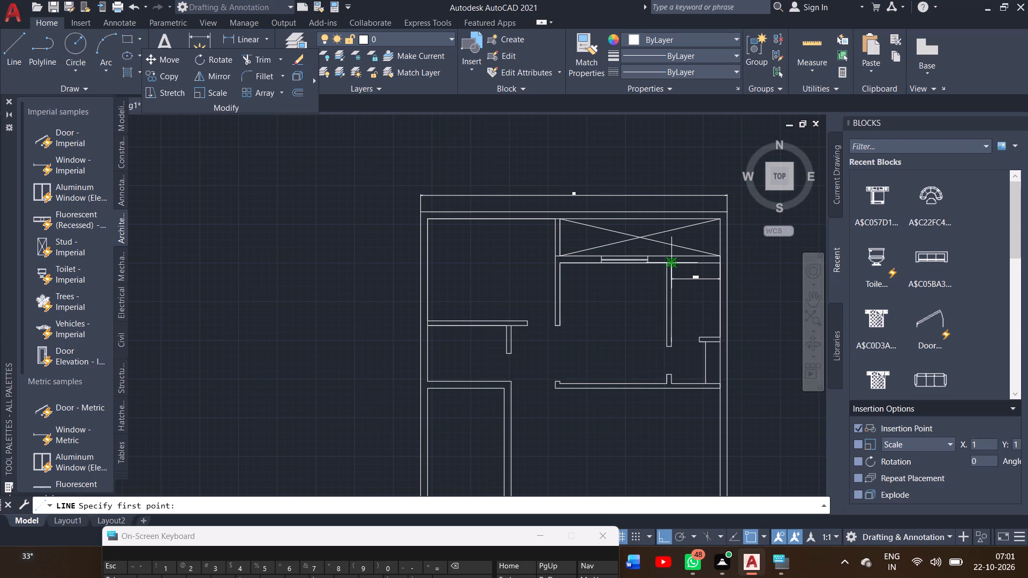
{"action": "scroll", "coordinate": [673, 263], "scroll_direction": "up", "scroll_amount": 4, "text": "ctrl"}
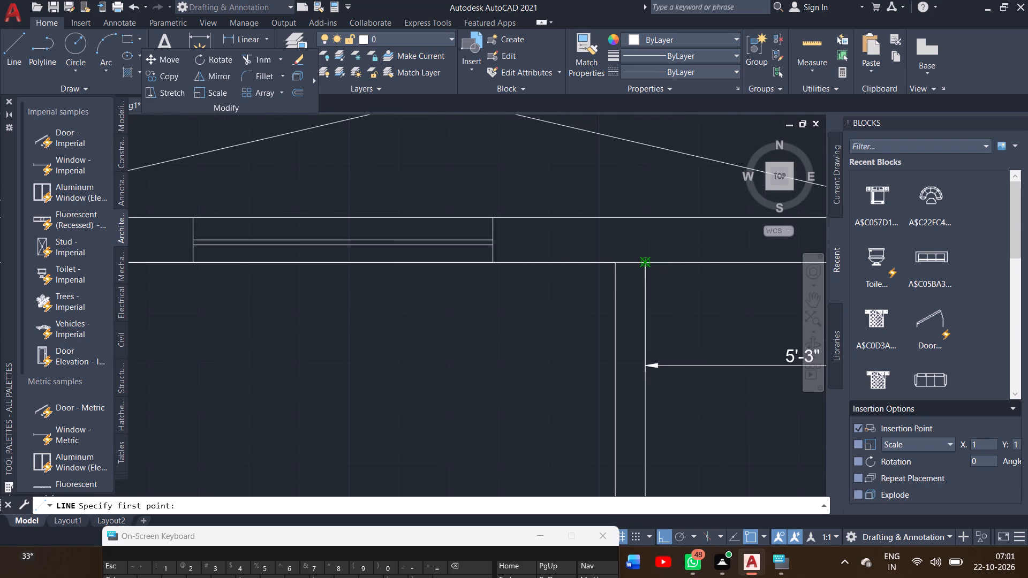
{"action": "left_click", "coordinate": [645, 258]}
{"action": "left_click", "coordinate": [645, 214]}
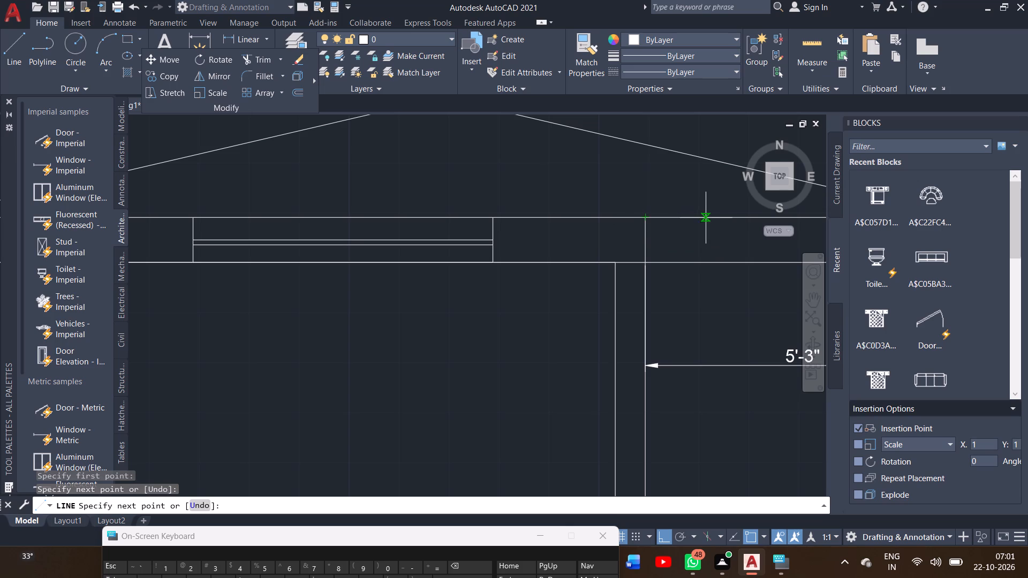
{"action": "scroll", "coordinate": [708, 217], "scroll_direction": "down", "scroll_amount": 2, "text": "ctrl"}
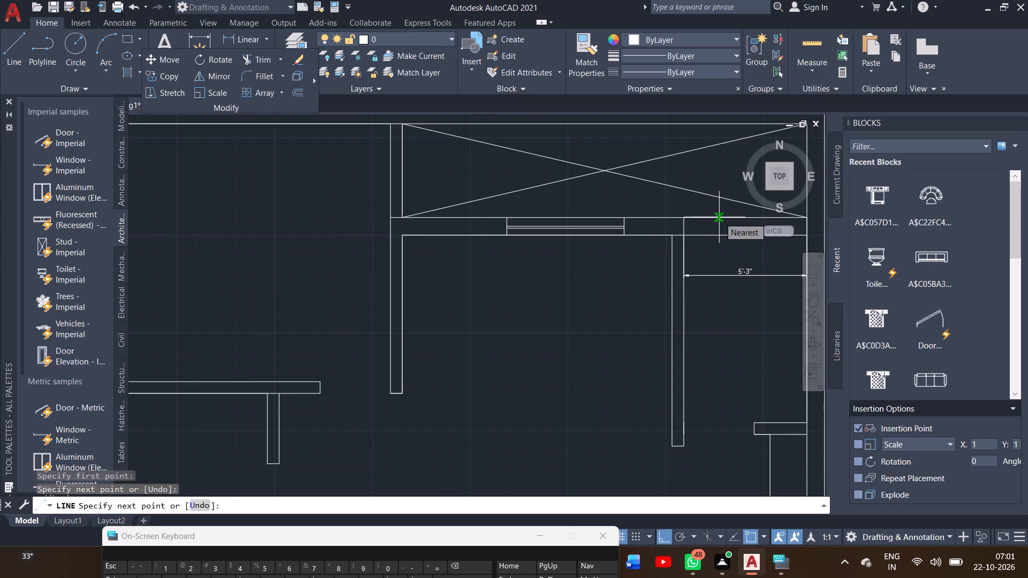
{"action": "key", "text": "2"}
{"action": "key", "text": "apostrophe"}
{"action": "key", "text": "Return"}
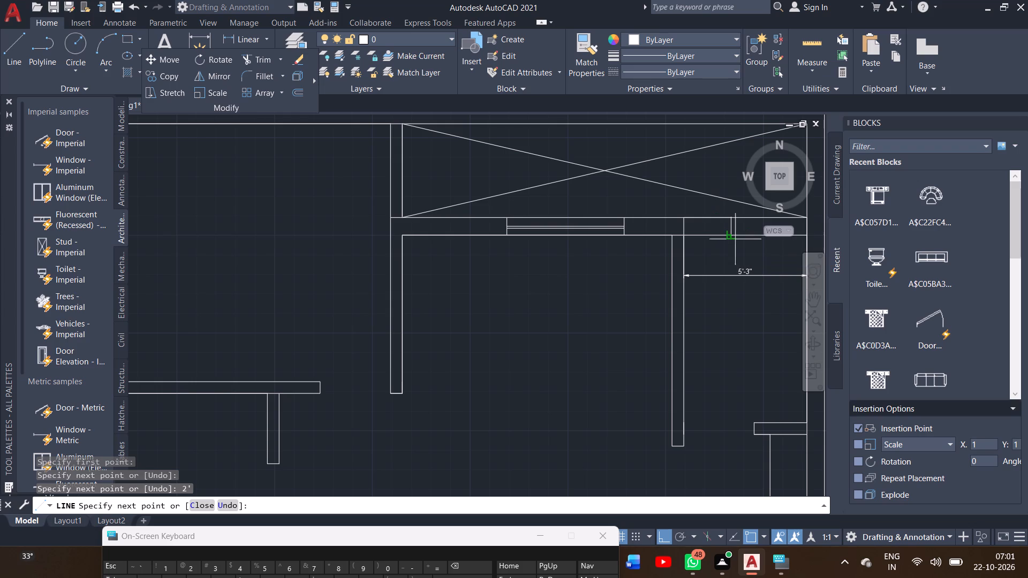
{"action": "scroll", "coordinate": [734, 238], "scroll_direction": "up", "scroll_amount": 3, "text": "ctrl"}
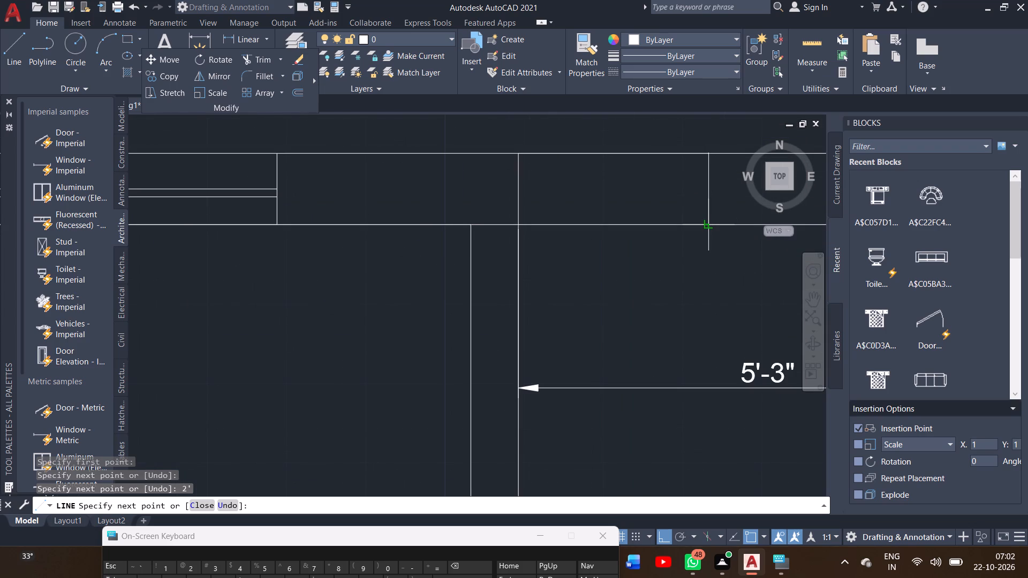
{"action": "left_click", "coordinate": [706, 226]}
{"action": "right_click", "coordinate": [714, 254]}
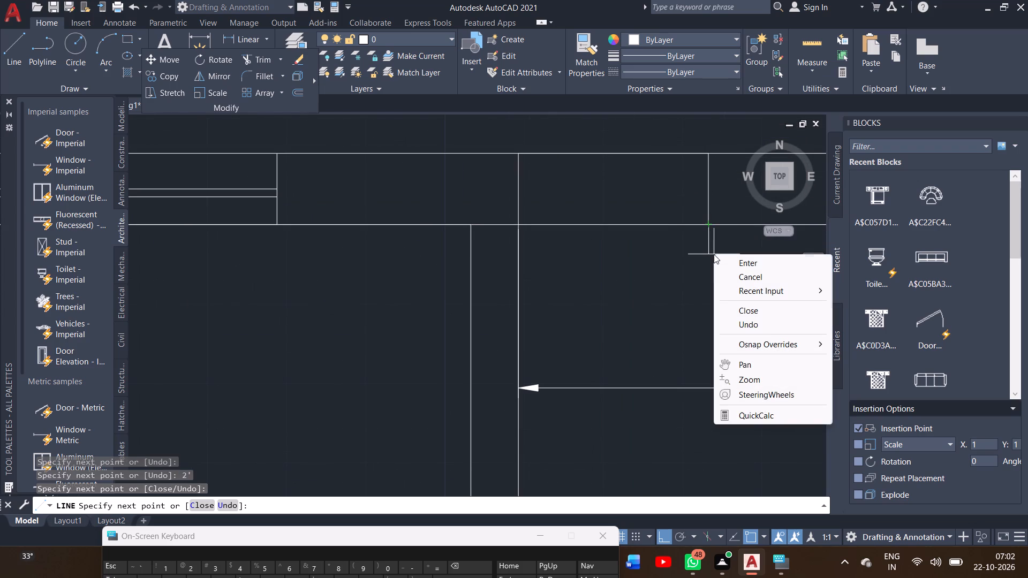
{"action": "left_click", "coordinate": [731, 268]}
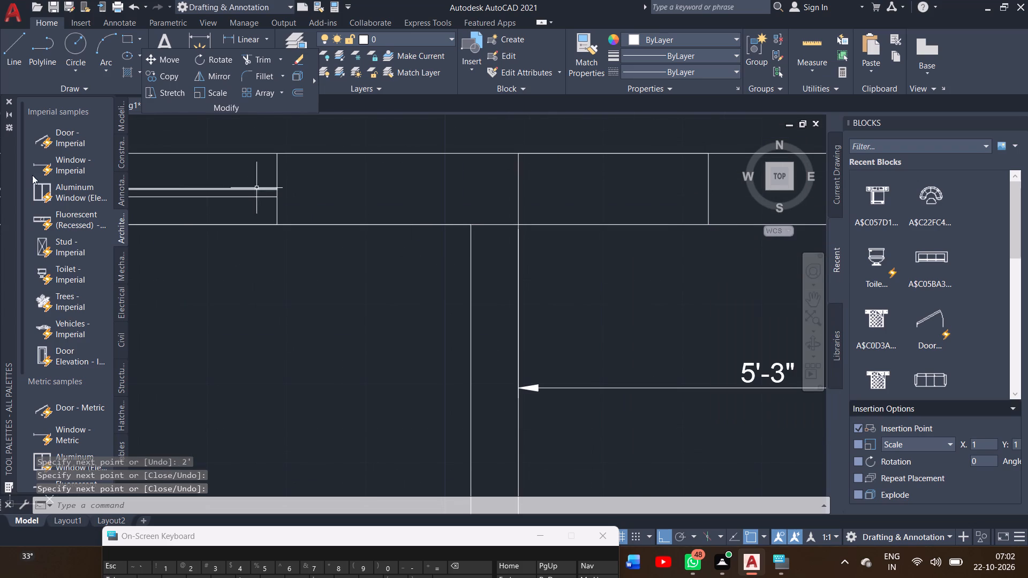
Draw a horizontal line between the midpoints of the 2' opening's two cross lines.
{"action": "left_click", "coordinate": [10, 47]}
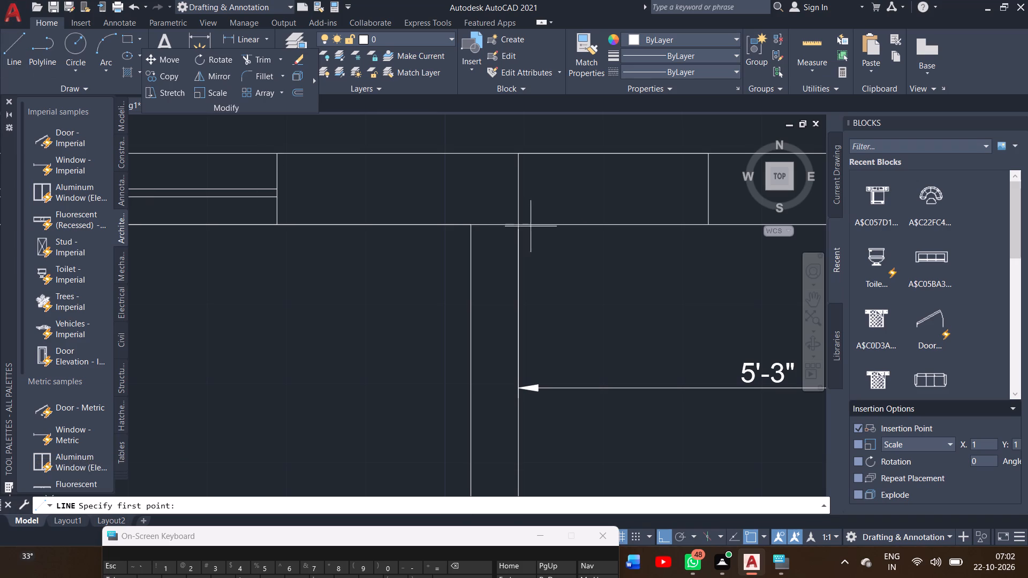
{"action": "left_click", "coordinate": [518, 186]}
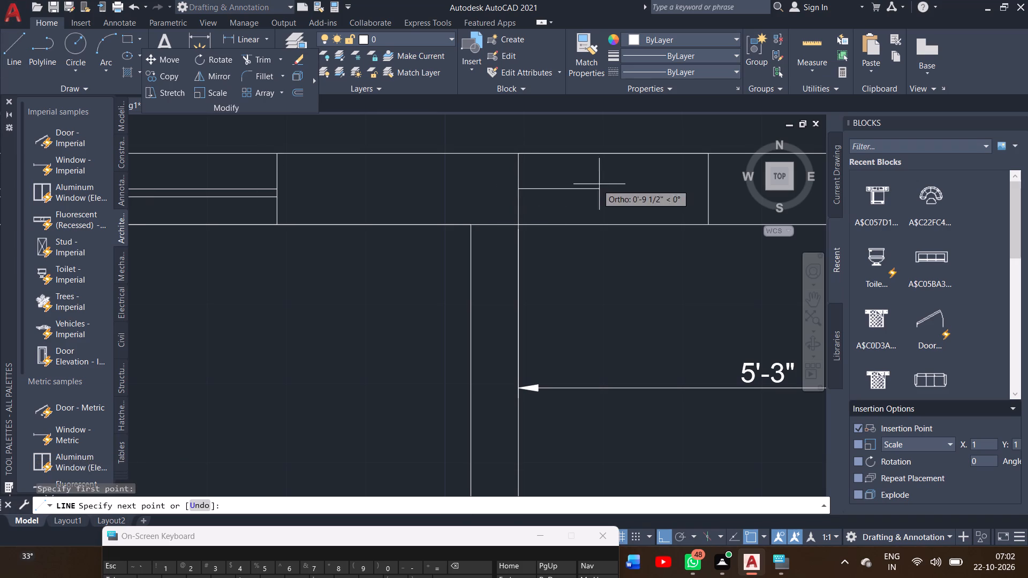
{"action": "left_click", "coordinate": [707, 189]}
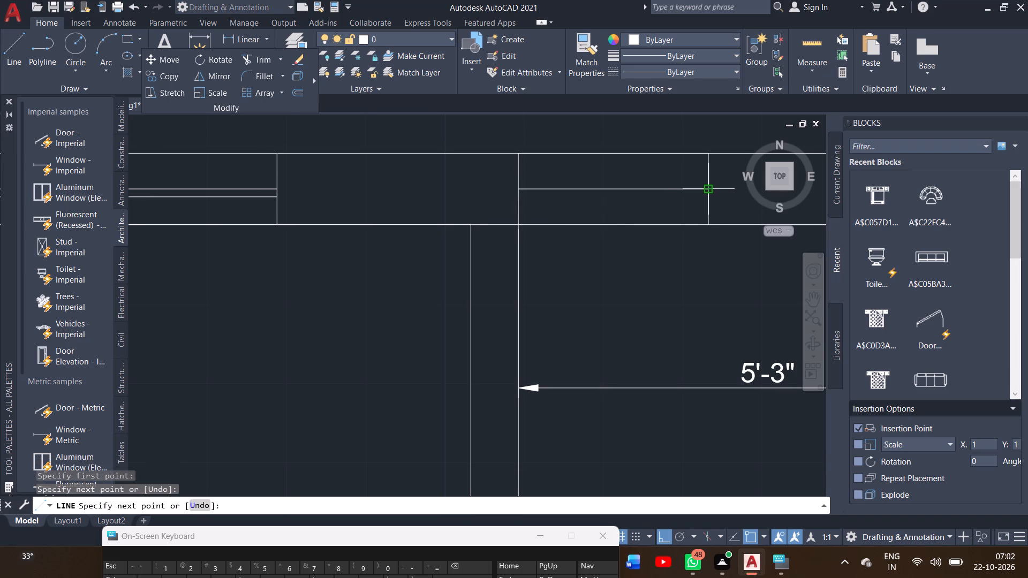
{"action": "right_click", "coordinate": [707, 189]}
{"action": "left_click", "coordinate": [728, 200]}
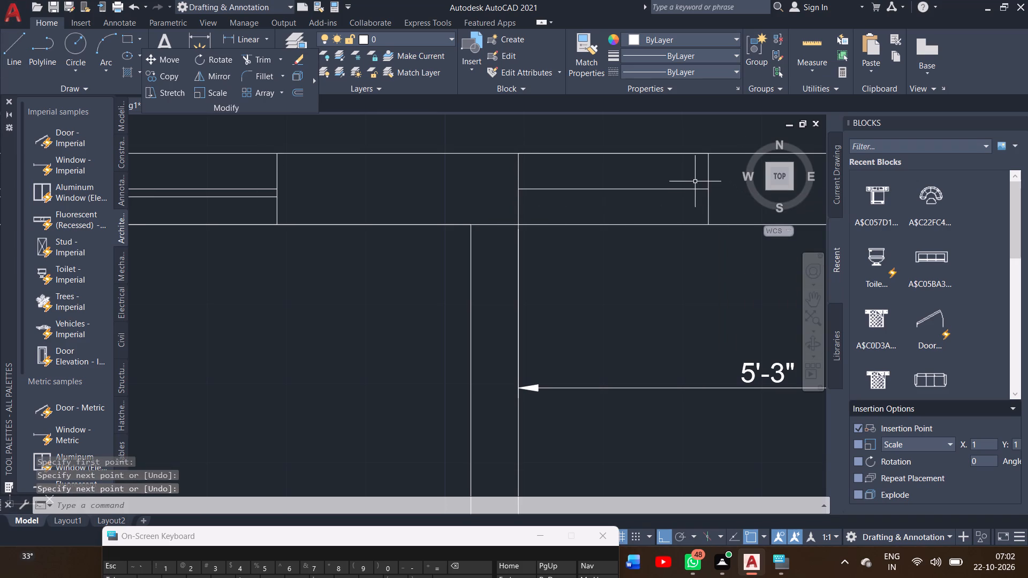
Offset the 2' opening's middle line 1" downward to form its double window line.
{"action": "left_click", "coordinate": [682, 188]}
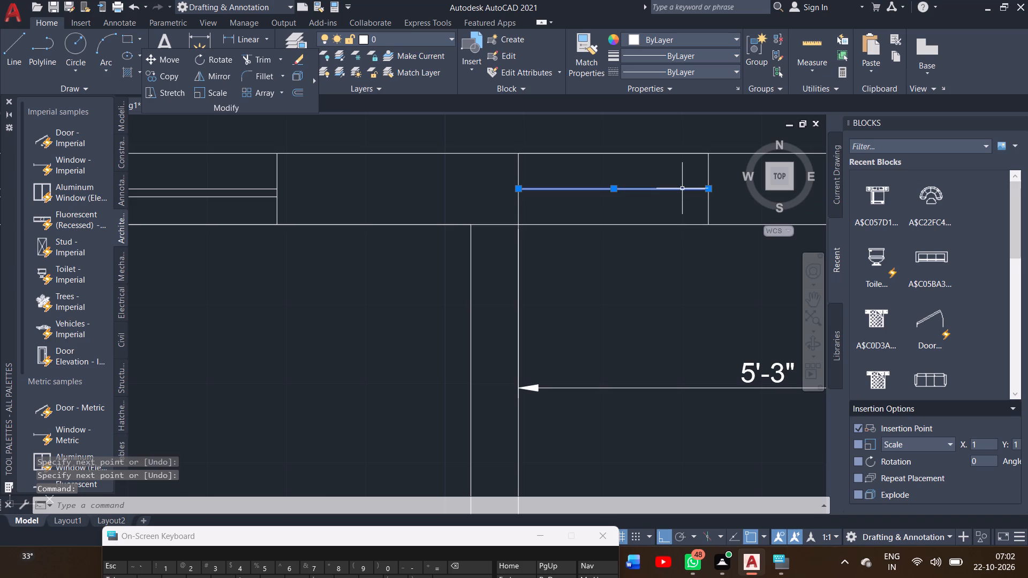
{"action": "type", "text": "off"}
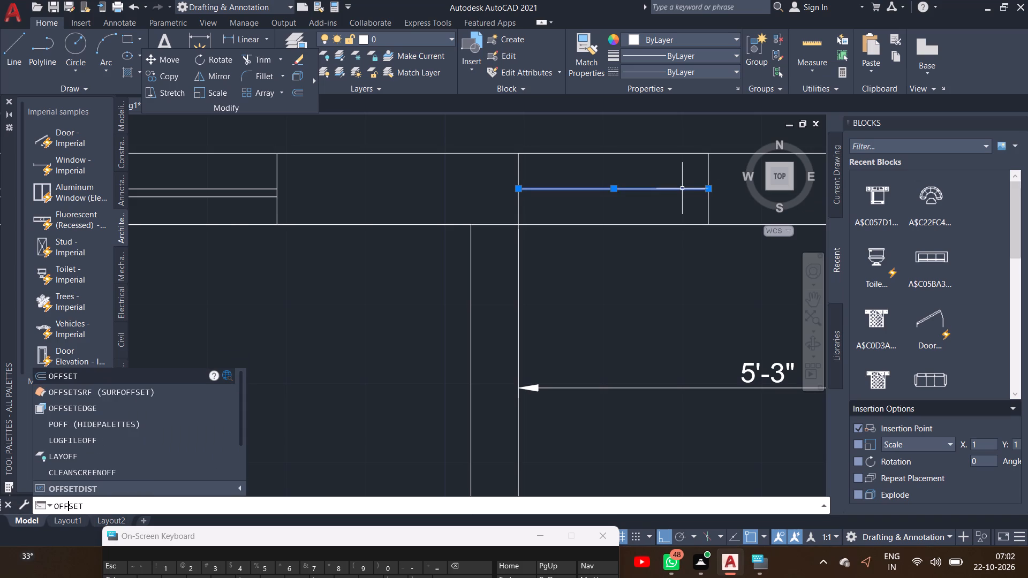
{"action": "key", "text": "Return"}
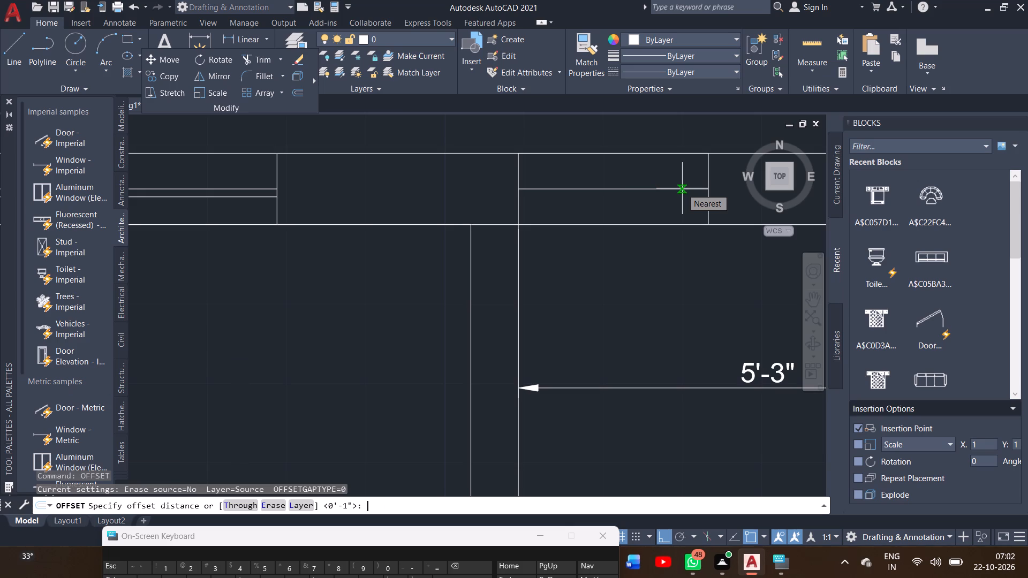
{"action": "key", "text": "1"}
{"action": "key", "text": "shift+quotedbl"}
{"action": "key", "text": "Return"}
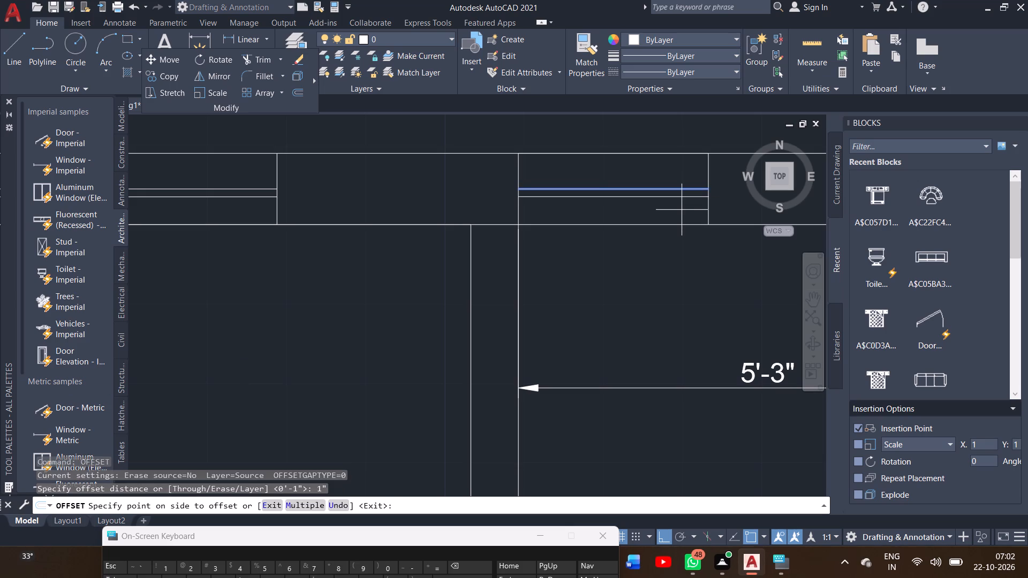
{"action": "left_click", "coordinate": [682, 210]}
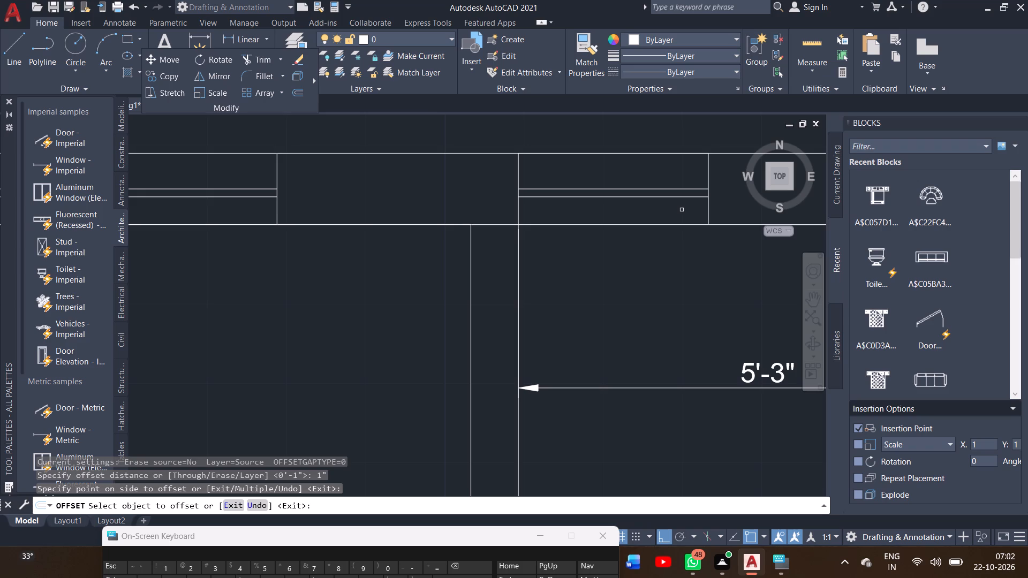
Draw a line 3' rightward from the lower middle room's upper-left inner corner, continuing up across the wall thickness to its upper face.
{"action": "scroll", "coordinate": [705, 310], "scroll_direction": "down", "scroll_amount": 1, "text": "ctrl"}
{"action": "right_click", "coordinate": [705, 310]}
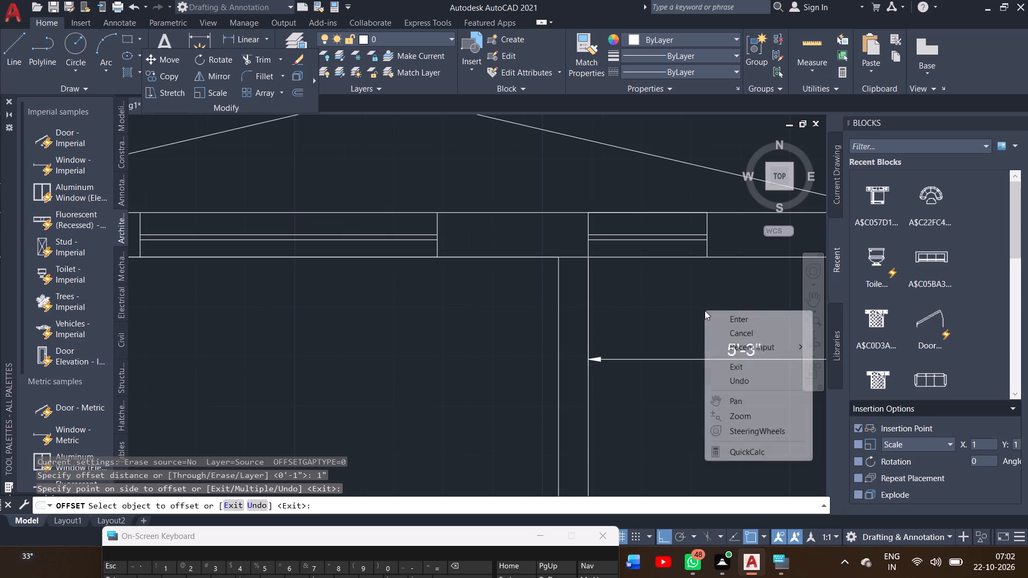
{"action": "left_click", "coordinate": [715, 314]}
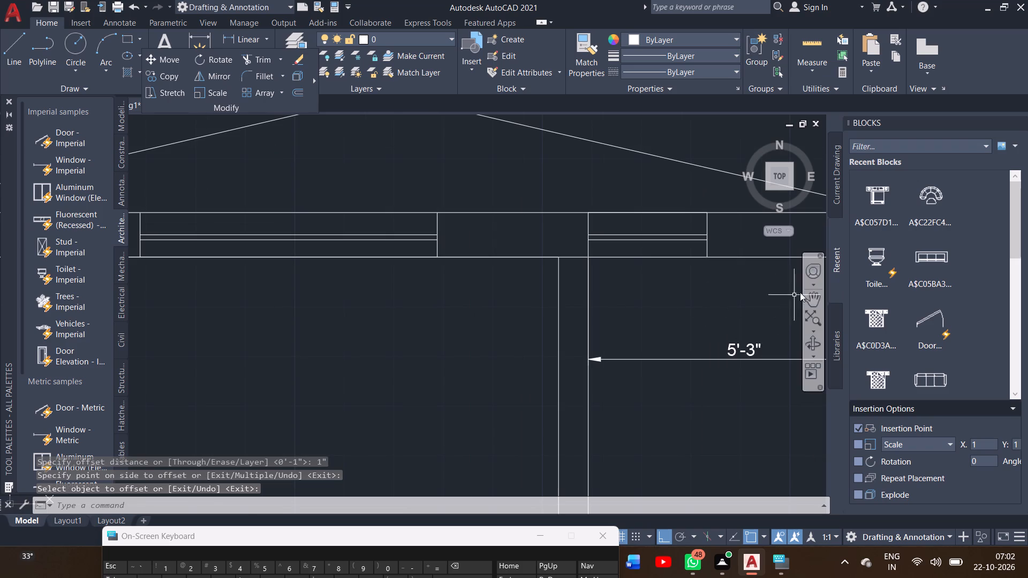
{"action": "left_click", "coordinate": [807, 293]}
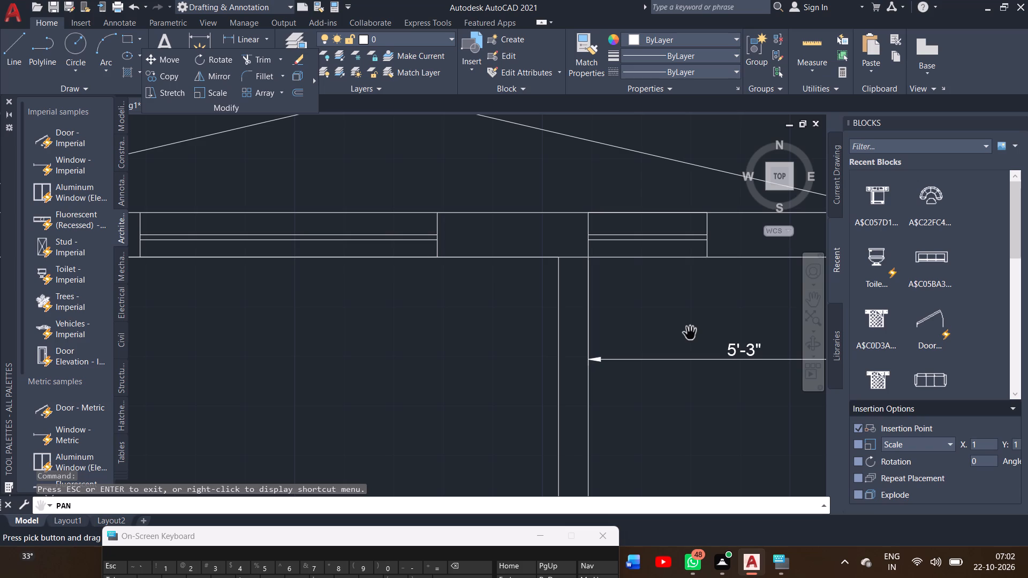
{"action": "scroll", "coordinate": [544, 375], "scroll_direction": "down", "scroll_amount": 3, "text": "ctrl"}
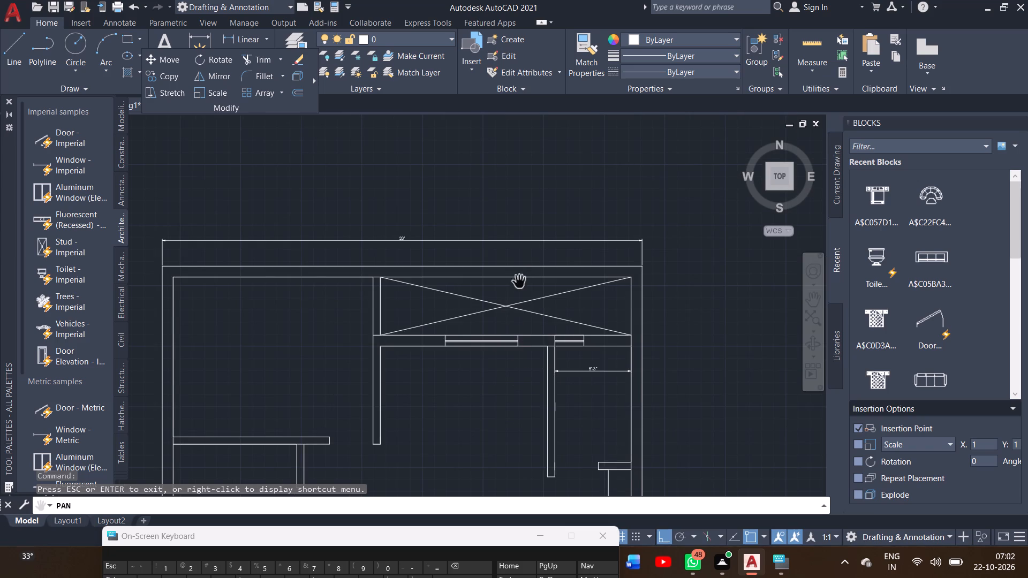
{"action": "left_click_drag", "start_coordinate": [496, 389], "coordinate": [510, 183]}
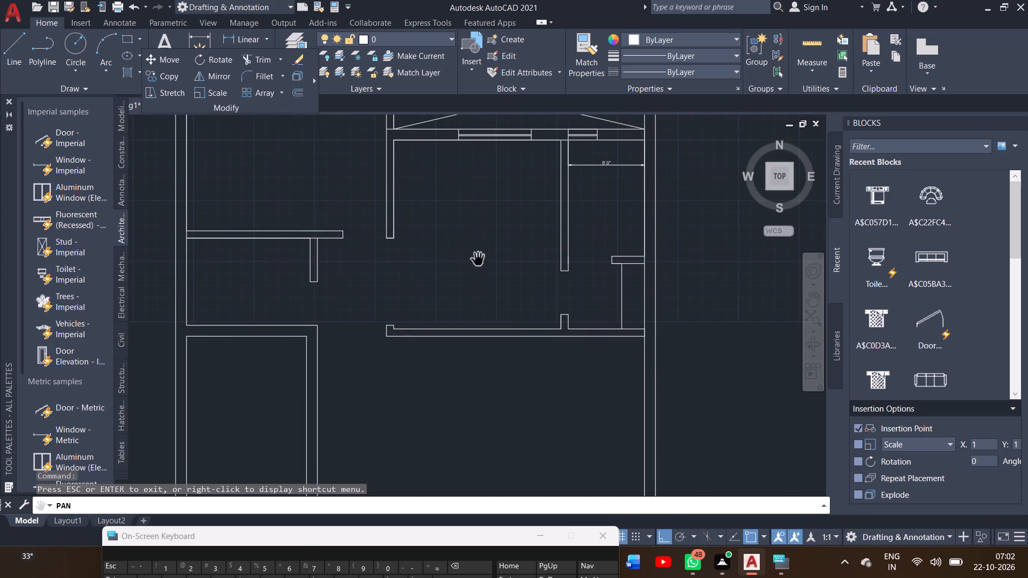
{"action": "left_click_drag", "start_coordinate": [478, 260], "coordinate": [496, 174]}
{"action": "left_click_drag", "start_coordinate": [460, 300], "coordinate": [501, 215]}
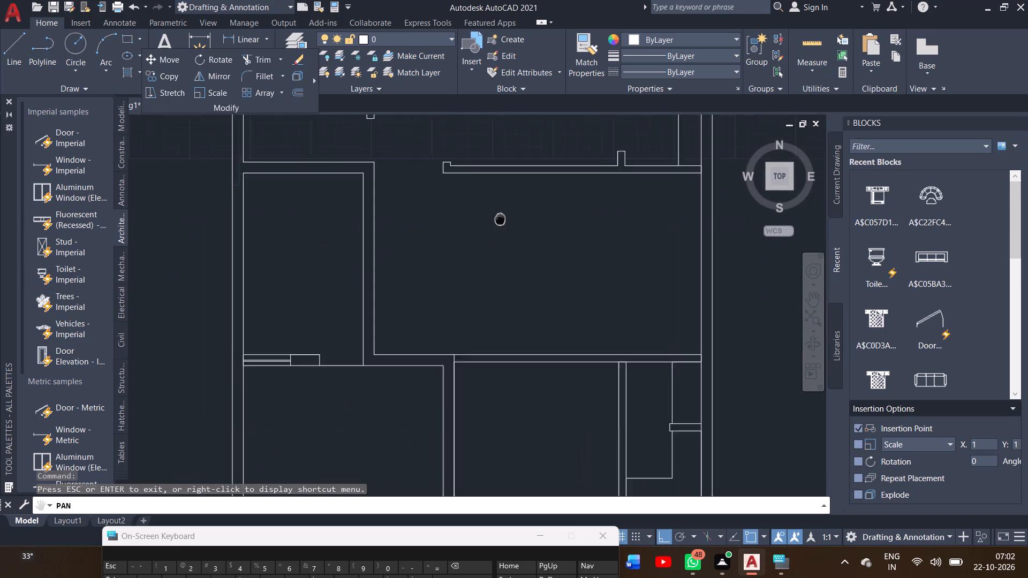
{"action": "left_click_drag", "start_coordinate": [501, 215], "coordinate": [509, 159]}
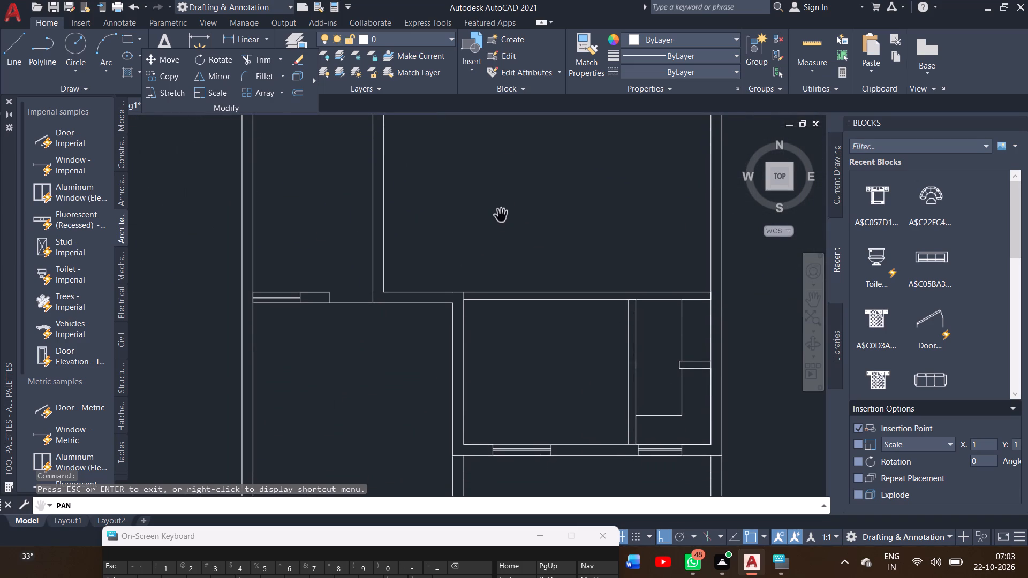
{"action": "left_click_drag", "start_coordinate": [502, 212], "coordinate": [503, 182]}
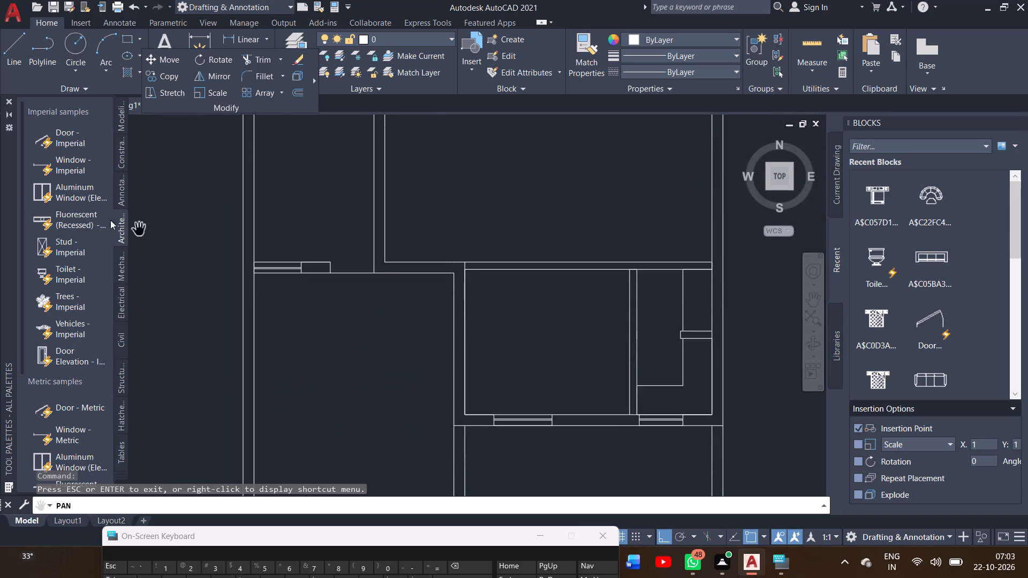
{"action": "left_click", "coordinate": [12, 64]}
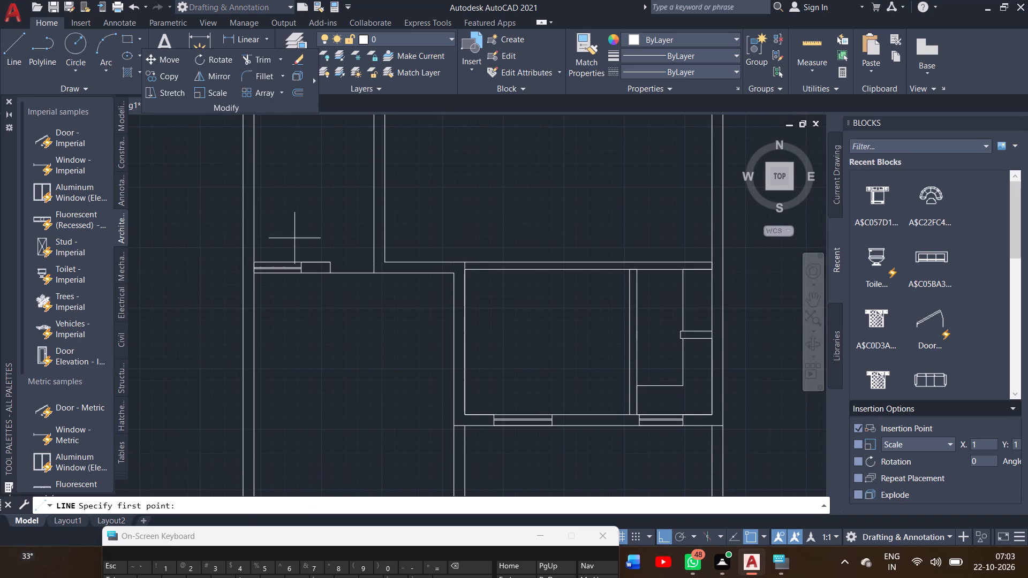
{"action": "left_click", "coordinate": [463, 268]}
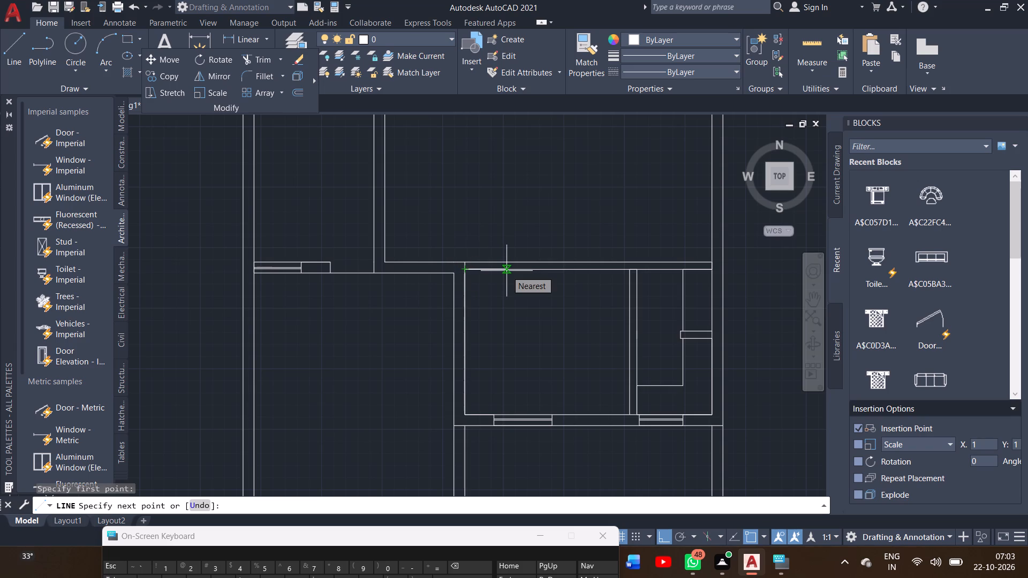
{"action": "type", "text": "3'"}
{"action": "key", "text": "Return"}
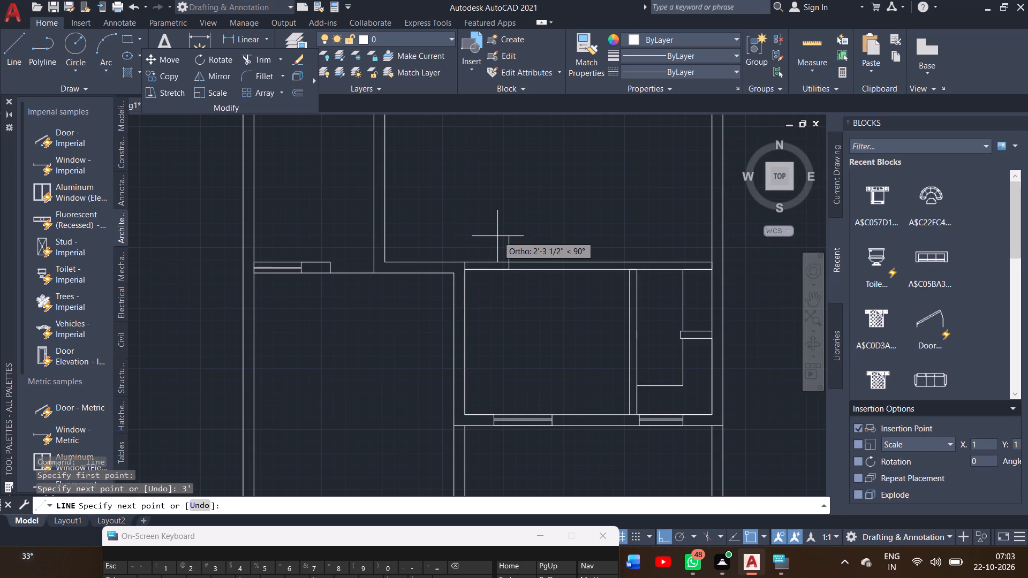
{"action": "scroll", "coordinate": [497, 236], "scroll_direction": "right", "scroll_amount": 2}
{"action": "scroll", "coordinate": [497, 236], "scroll_direction": "left", "scroll_amount": 1}
{"action": "scroll", "coordinate": [497, 236], "scroll_direction": "right", "scroll_amount": 1}
{"action": "scroll", "coordinate": [497, 236], "scroll_direction": "left", "scroll_amount": 1}
{"action": "scroll", "coordinate": [497, 236], "scroll_direction": "up", "scroll_amount": 3, "text": "ctrl"}
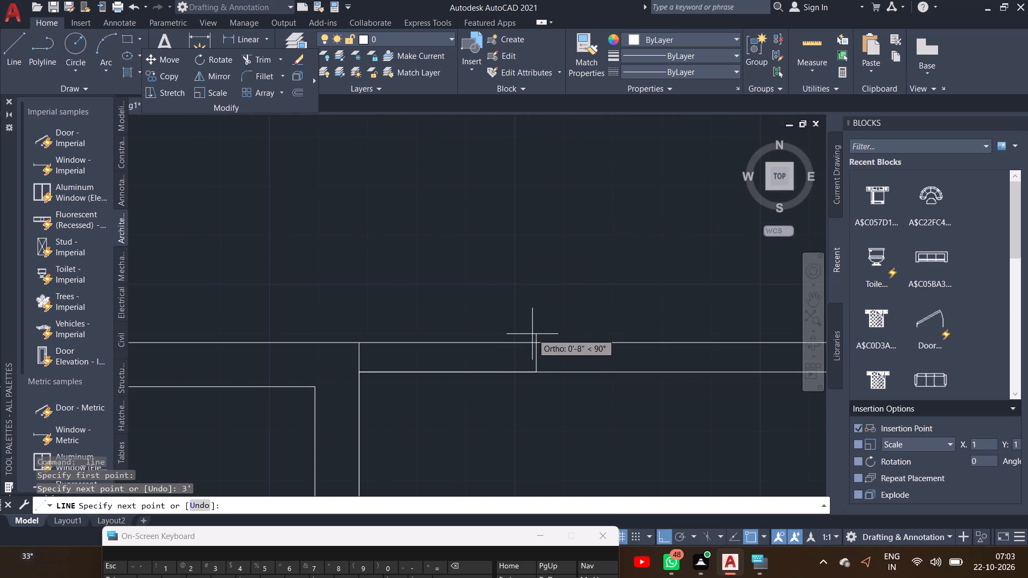
{"action": "left_click", "coordinate": [536, 340]}
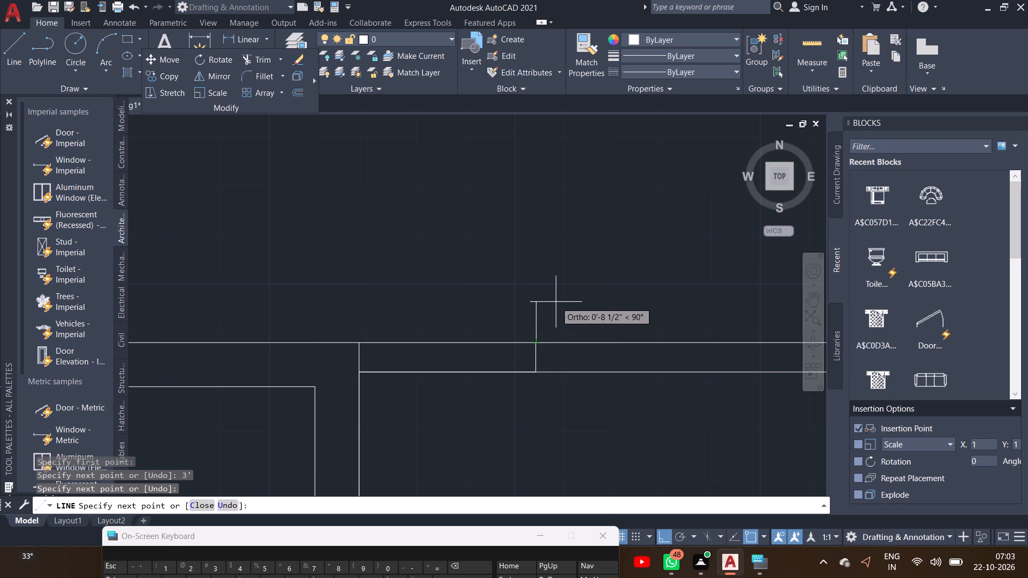
{"action": "right_click", "coordinate": [556, 302]}
{"action": "left_click", "coordinate": [571, 312]}
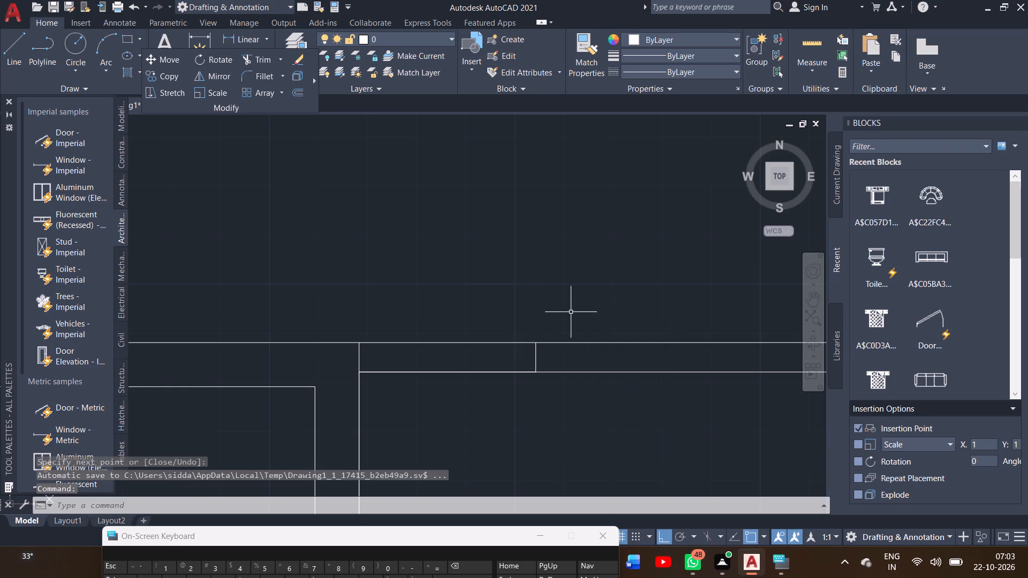
From the cross line's upper end, draw a 6' line rightward along the wall's upper face and down across the wall thickness.
{"action": "scroll", "coordinate": [571, 312], "scroll_direction": "down", "scroll_amount": 1, "text": "ctrl"}
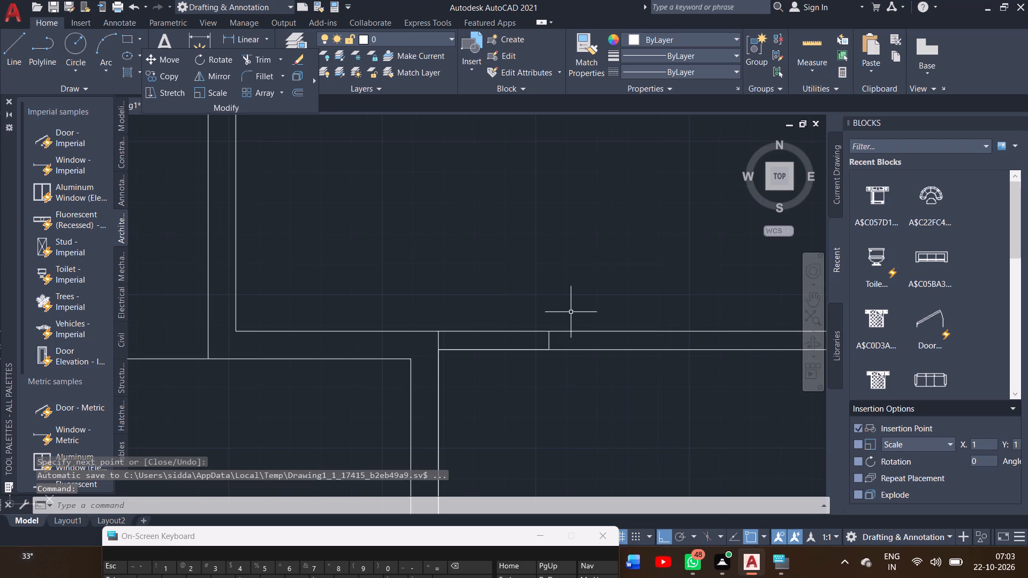
{"action": "left_click", "coordinate": [807, 299]}
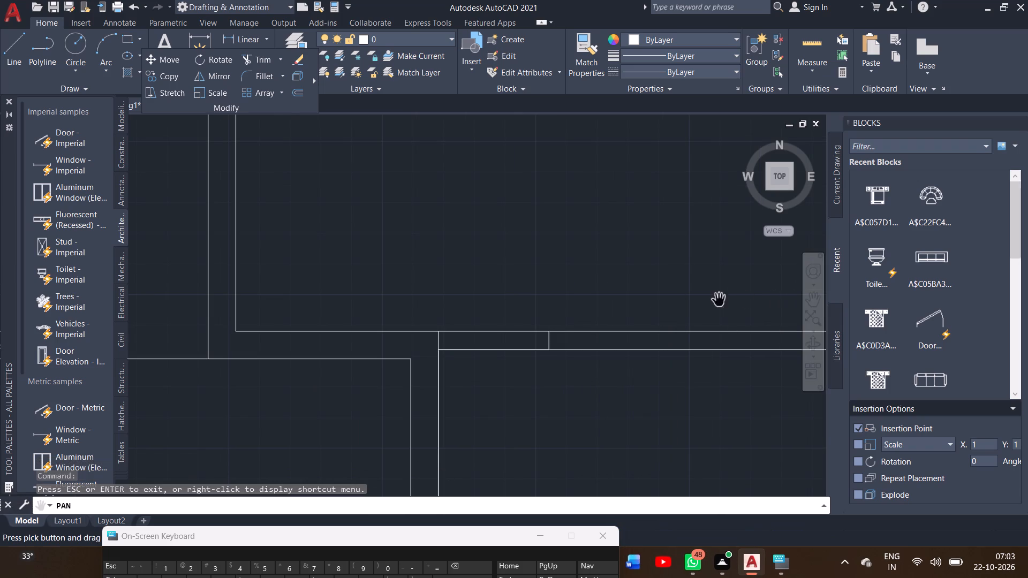
{"action": "left_click_drag", "start_coordinate": [705, 298], "coordinate": [557, 270]}
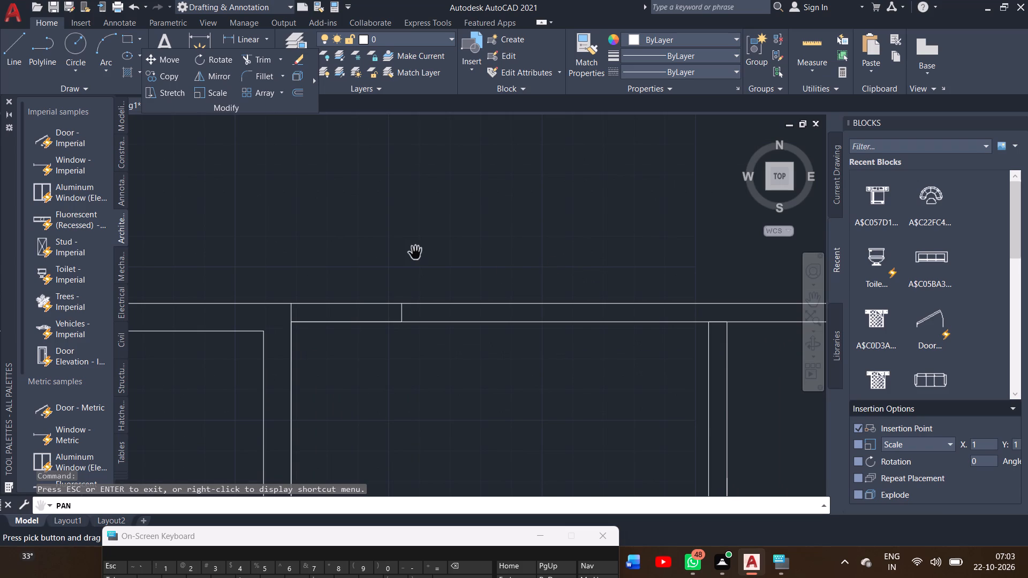
{"action": "left_click", "coordinate": [13, 66]}
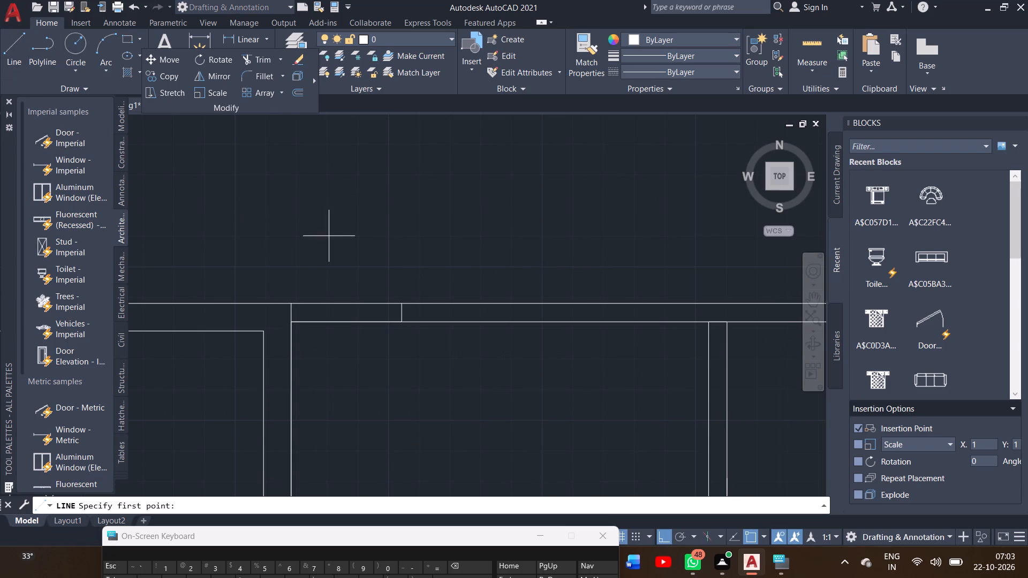
{"action": "left_click", "coordinate": [404, 302]}
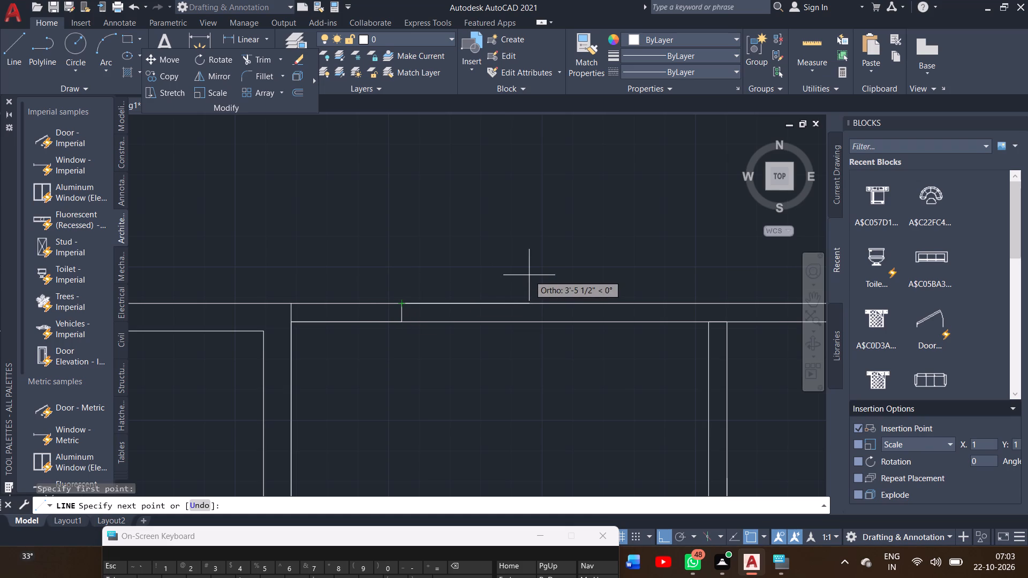
{"action": "type", "text": "6'"}
{"action": "key", "text": "Return"}
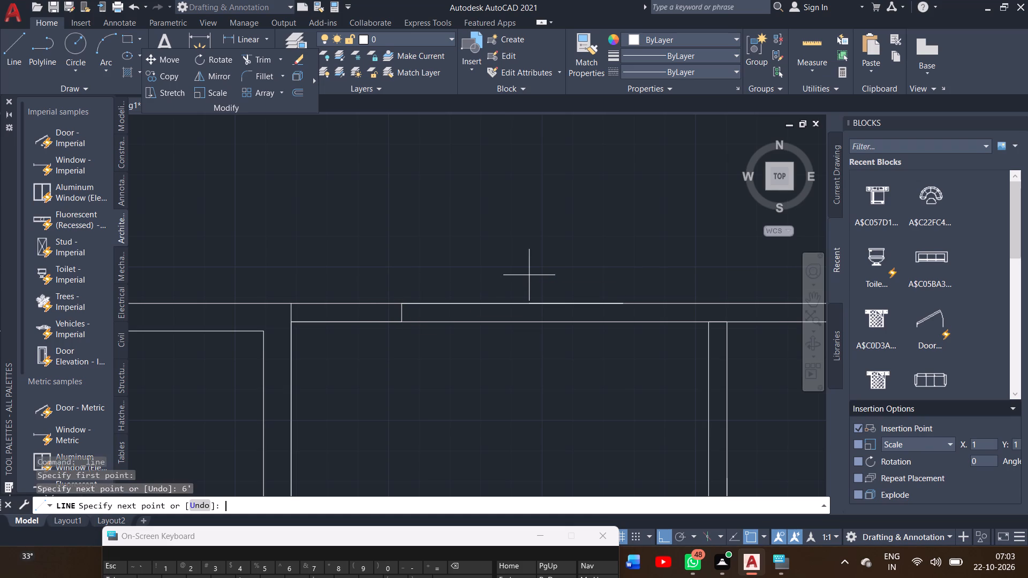
{"action": "left_click", "coordinate": [621, 320]}
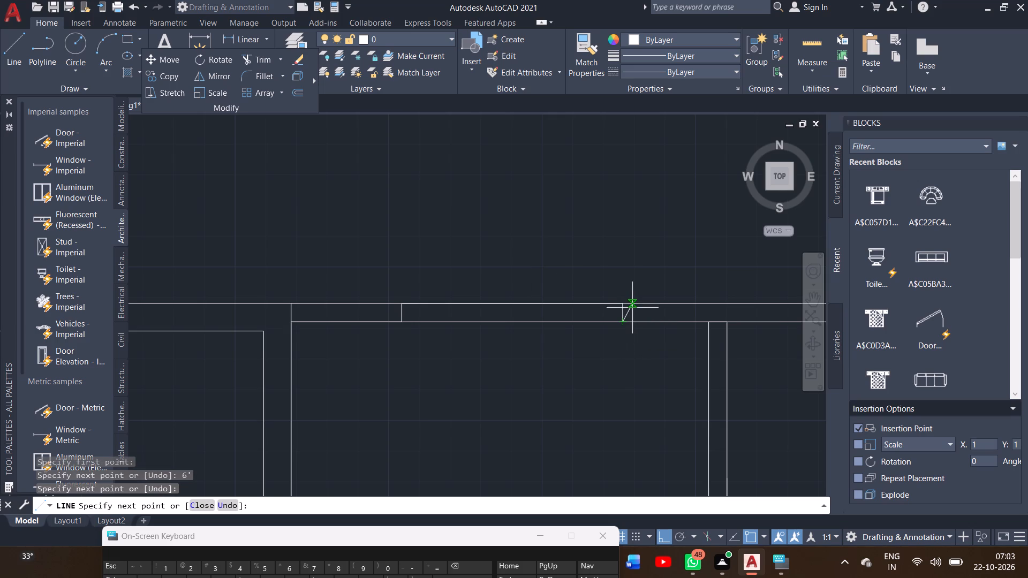
{"action": "right_click", "coordinate": [632, 307]}
{"action": "left_click", "coordinate": [645, 318]}
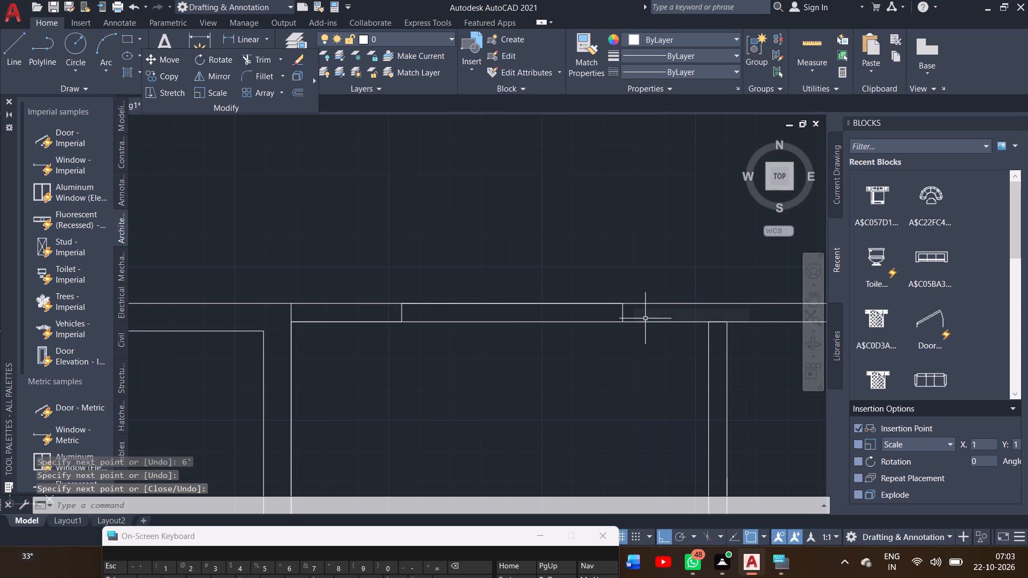
Trim the wall lines between the two cross lines to cut a 6' opening in the room's upper wall.
{"action": "left_click", "coordinate": [250, 56]}
{"action": "left_click_drag", "start_coordinate": [522, 238], "coordinate": [532, 365]}
{"action": "left_click", "coordinate": [532, 365]}
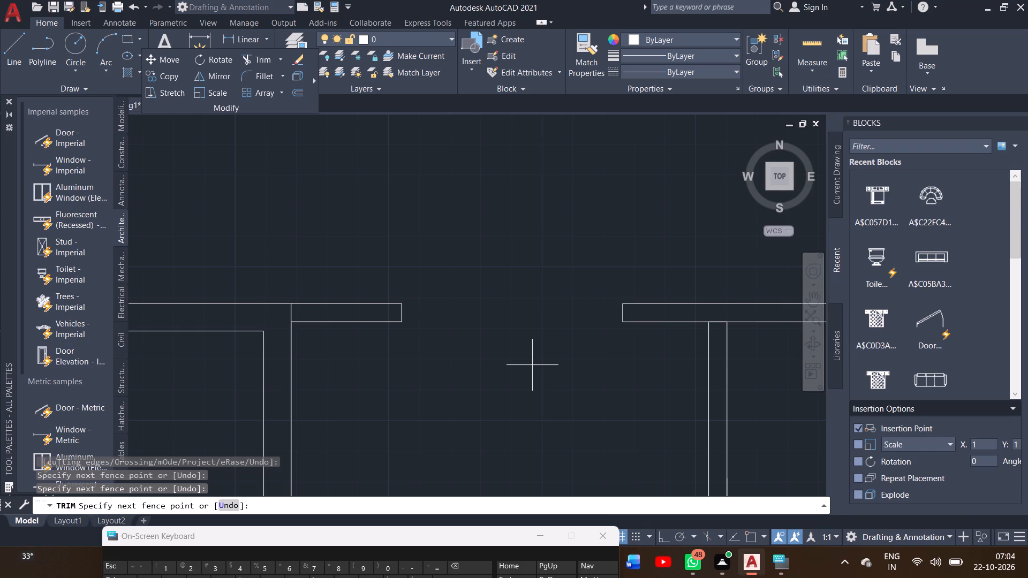
{"action": "scroll", "coordinate": [532, 365], "scroll_direction": "down", "scroll_amount": 3, "text": "ctrl"}
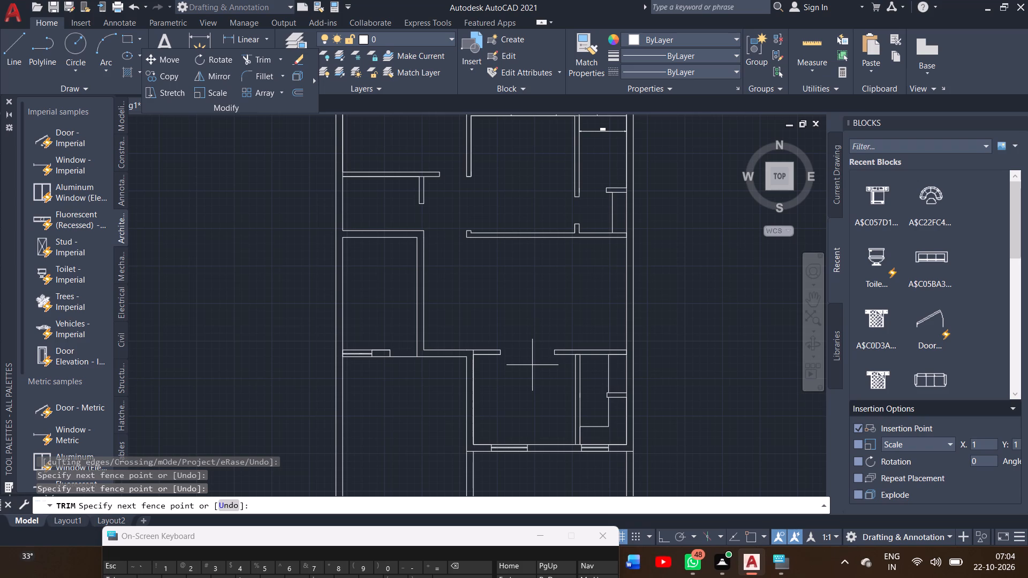
{"action": "left_click", "coordinate": [503, 325]}
{"action": "right_click", "coordinate": [503, 325]}
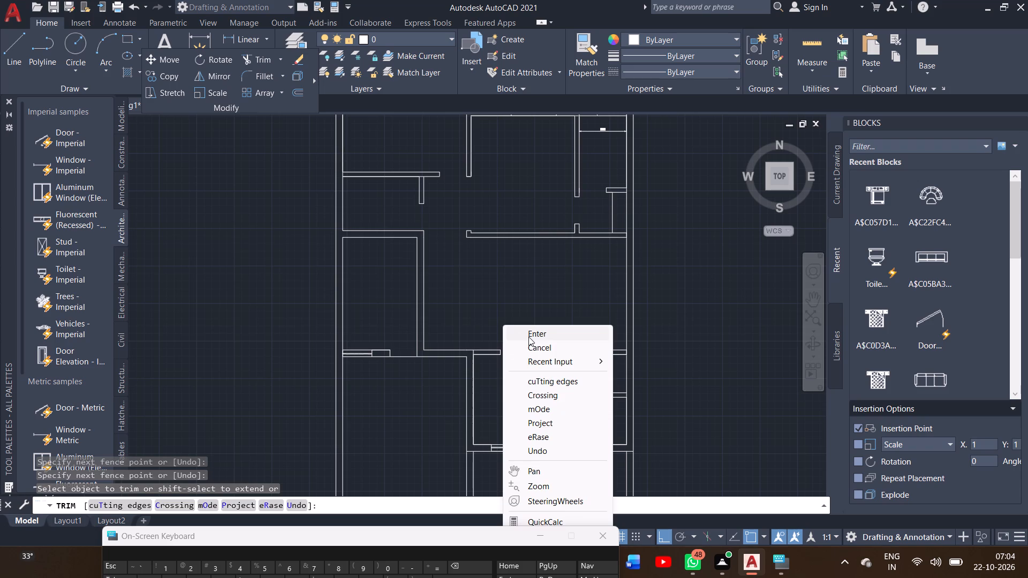
{"action": "left_click", "coordinate": [528, 337]}
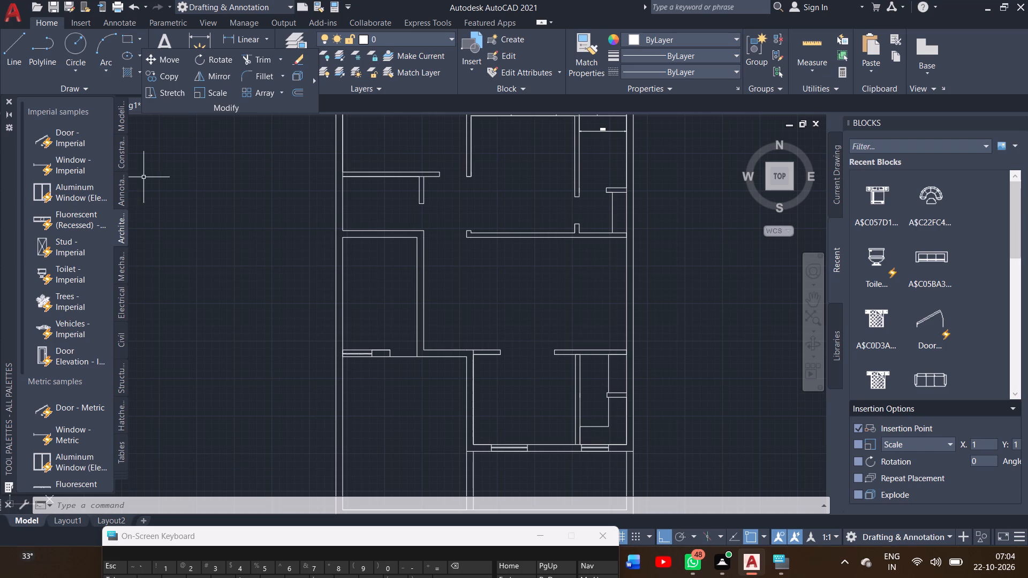
Draw a line 1' down the small right room's left partition from its upper-left inner corner, continuing leftward across the partition's thickness.
{"action": "left_click", "coordinate": [4, 73]}
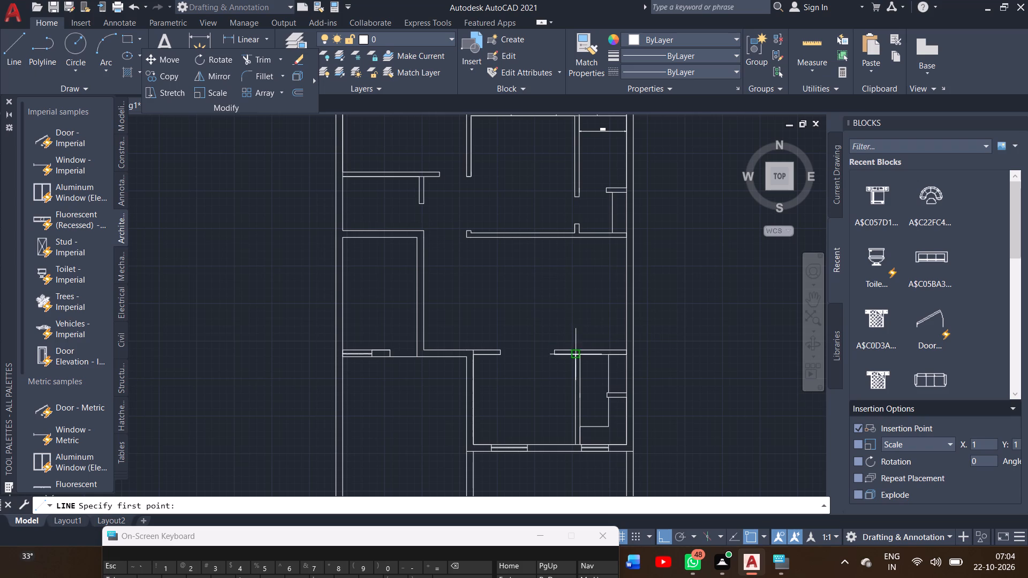
{"action": "scroll", "coordinate": [580, 359], "scroll_direction": "up", "scroll_amount": 4, "text": "ctrl"}
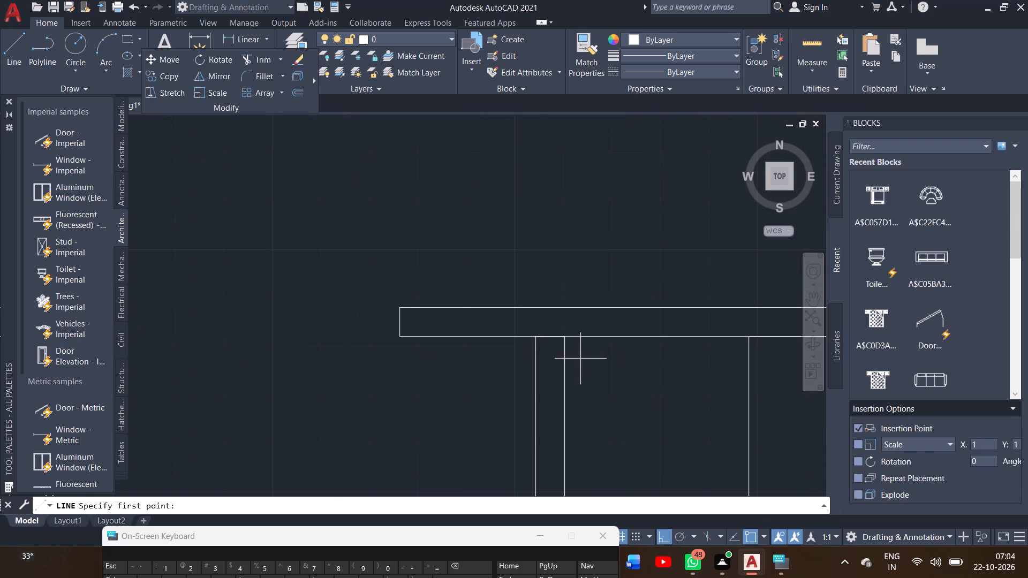
{"action": "left_click", "coordinate": [564, 338]}
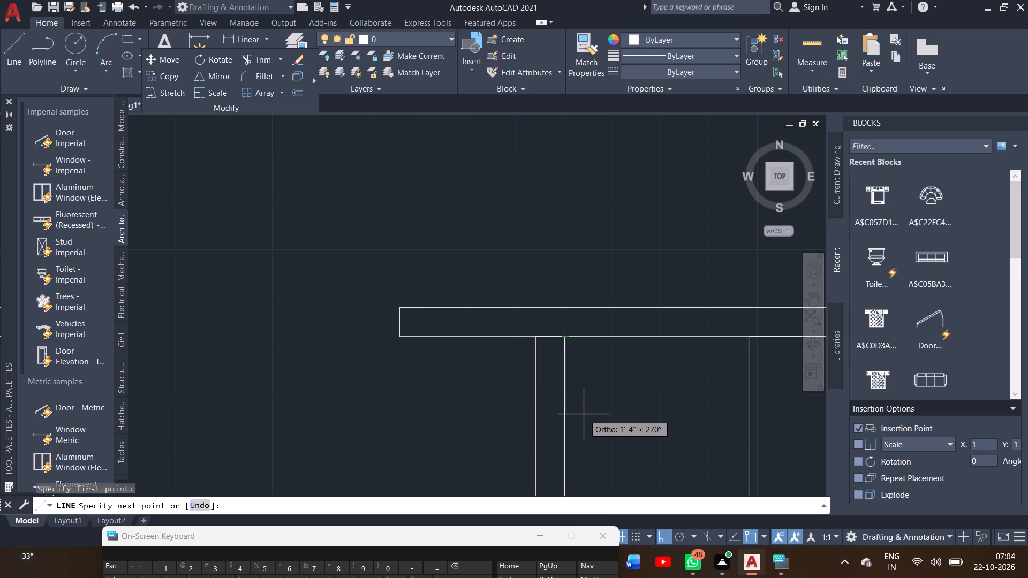
{"action": "type", "text": "1'"}
{"action": "key", "text": "Return"}
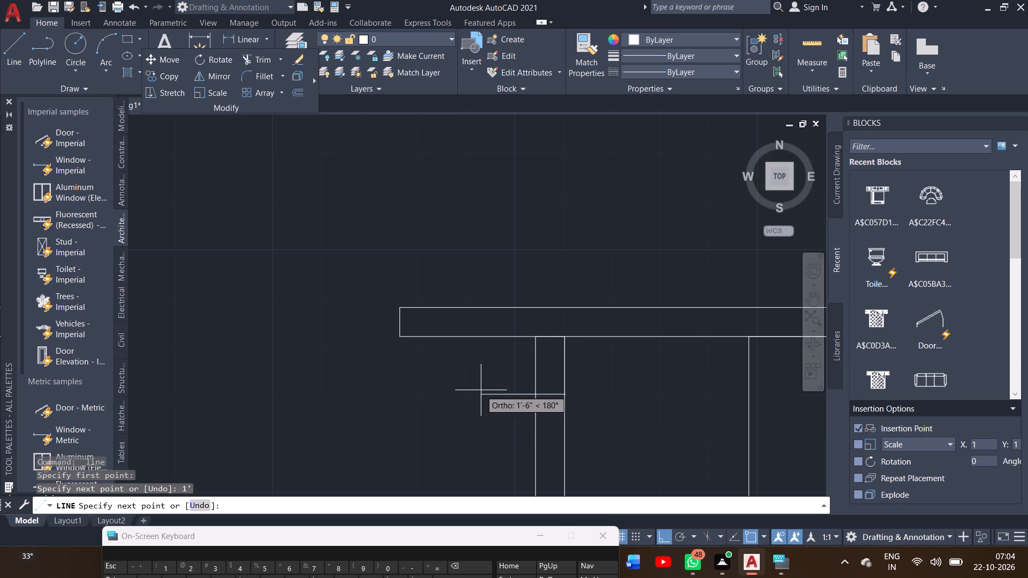
{"action": "left_click", "coordinate": [534, 394]}
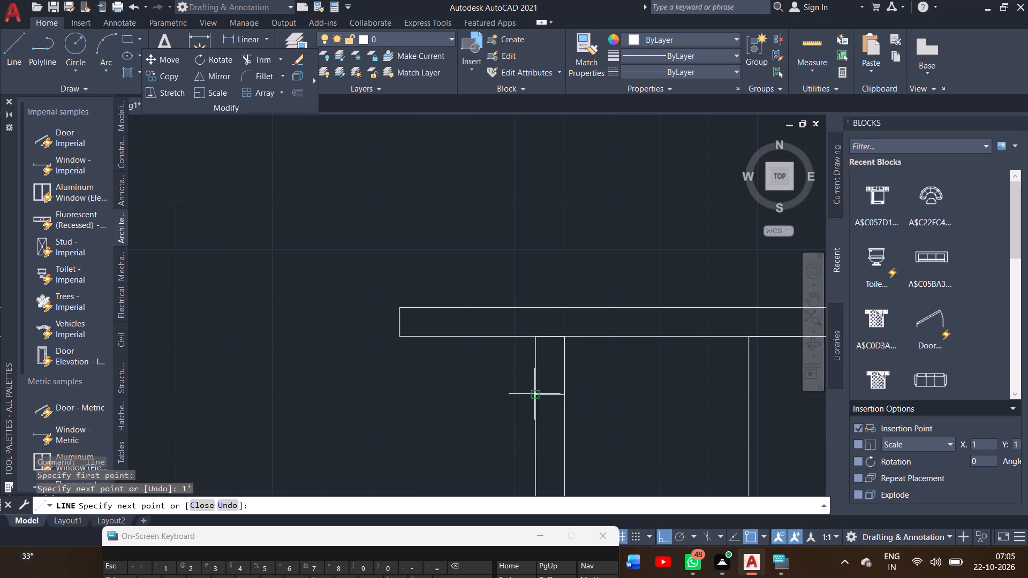
From the cross line's left end, draw a 3' line down the partition's left face and across to its right face.
{"action": "scroll", "coordinate": [522, 418], "scroll_direction": "down", "scroll_amount": 2, "text": "ctrl"}
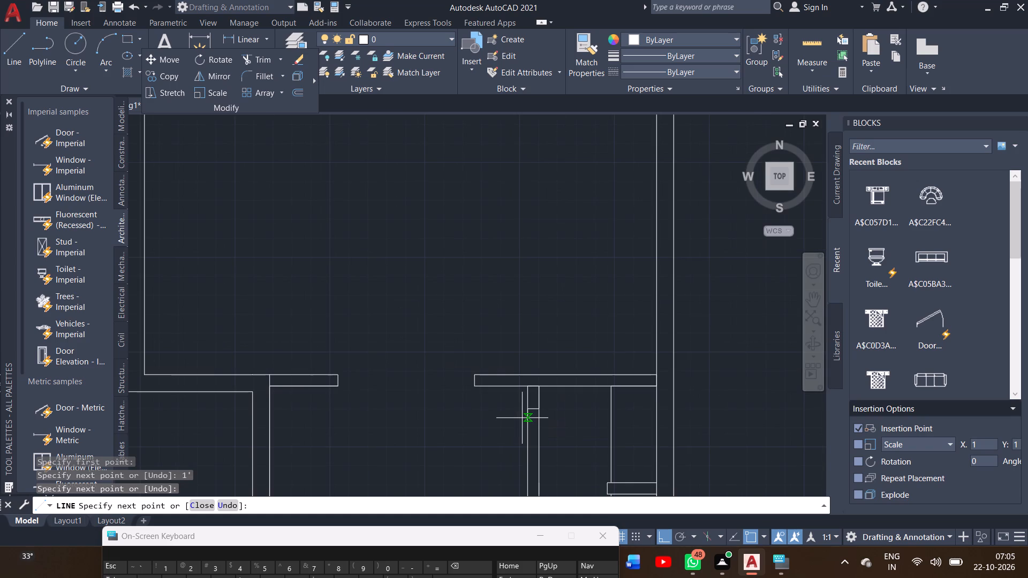
{"action": "left_click", "coordinate": [812, 303]}
{"action": "left_click_drag", "start_coordinate": [671, 361], "coordinate": [669, 158]}
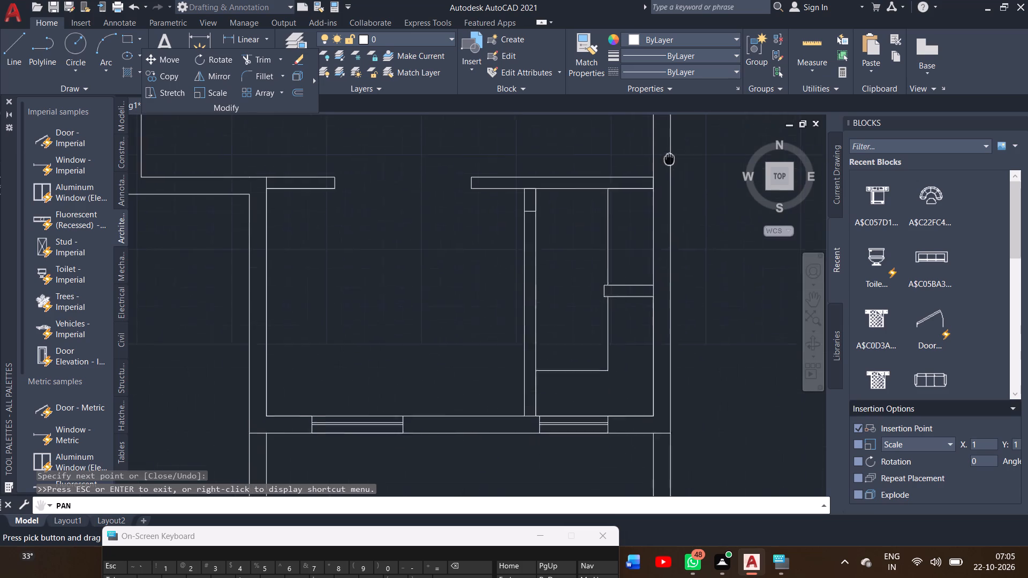
{"action": "left_click_drag", "start_coordinate": [669, 158], "coordinate": [672, 143]}
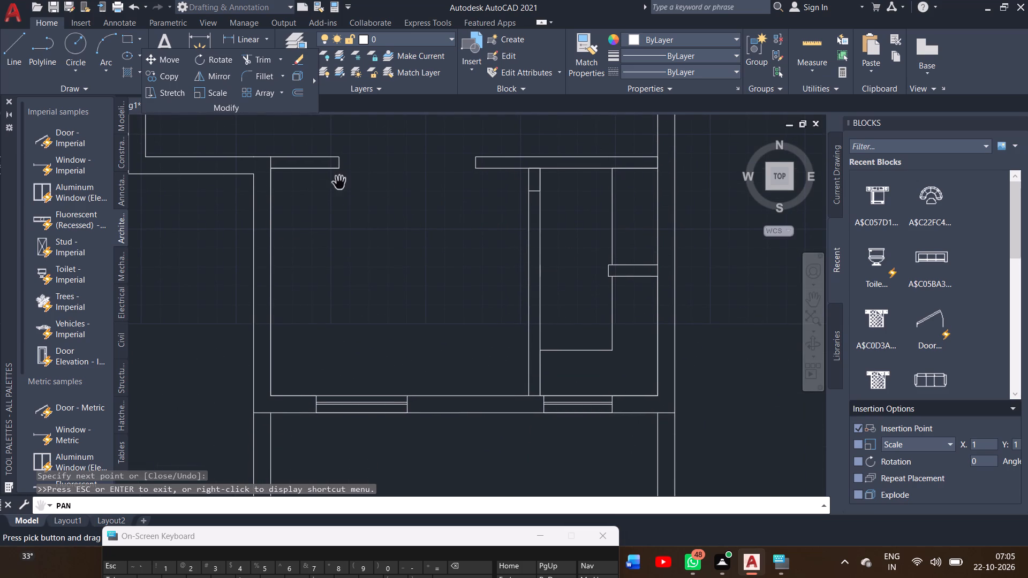
{"action": "left_click", "coordinate": [13, 52]}
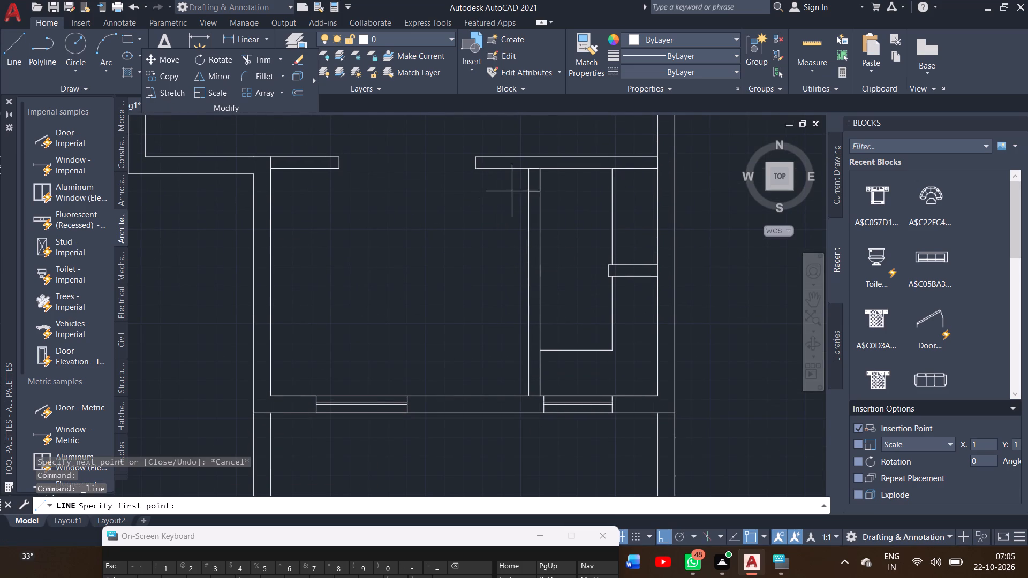
{"action": "left_click", "coordinate": [529, 192]}
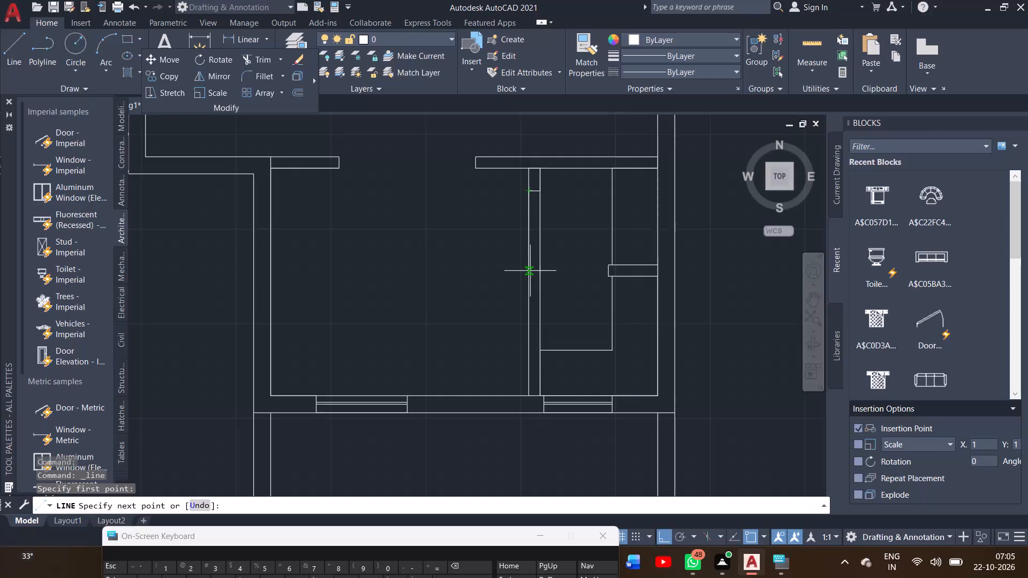
{"action": "type", "text": "3'"}
{"action": "key", "text": "Return"}
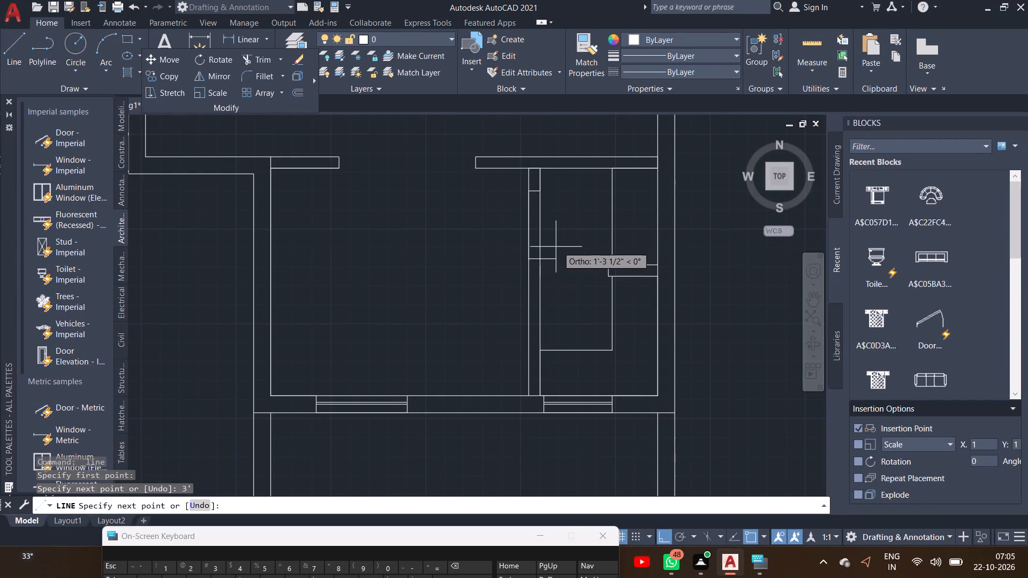
{"action": "left_click", "coordinate": [541, 258]}
{"action": "right_click", "coordinate": [541, 258]}
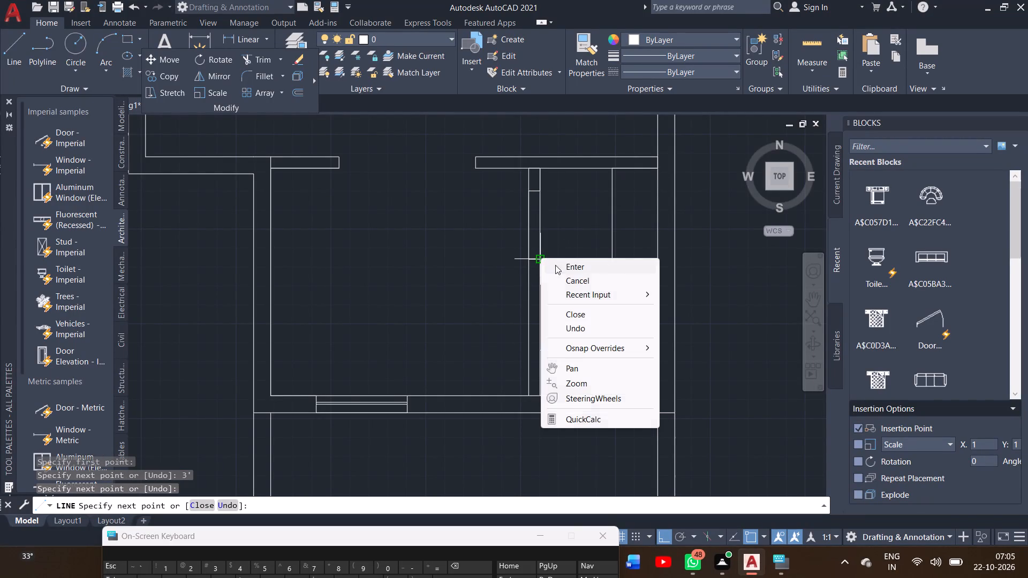
{"action": "left_click", "coordinate": [566, 270]}
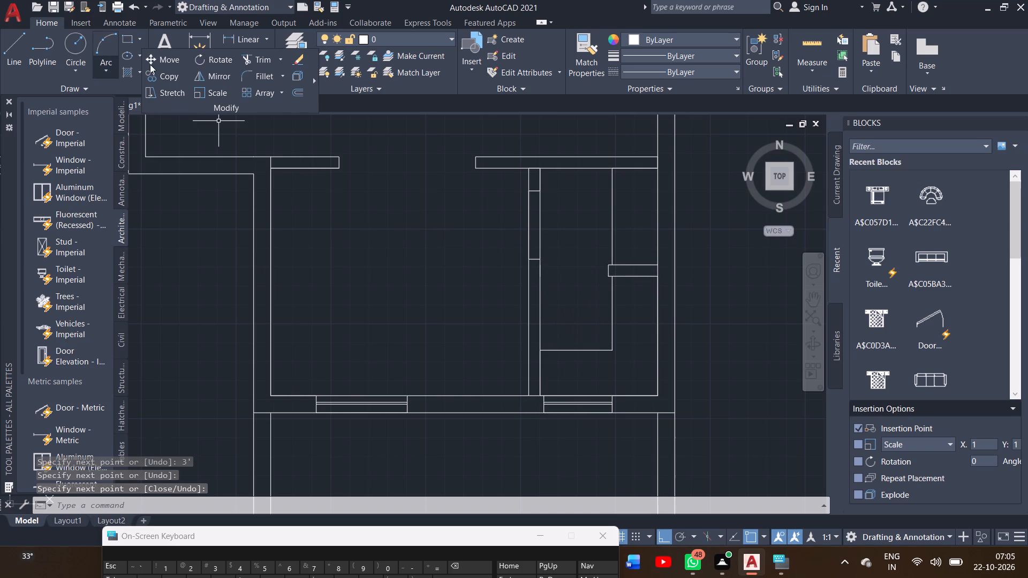
Trim the partition lines between the two cross lines to cut a 3' door opening.
{"action": "left_click", "coordinate": [246, 55]}
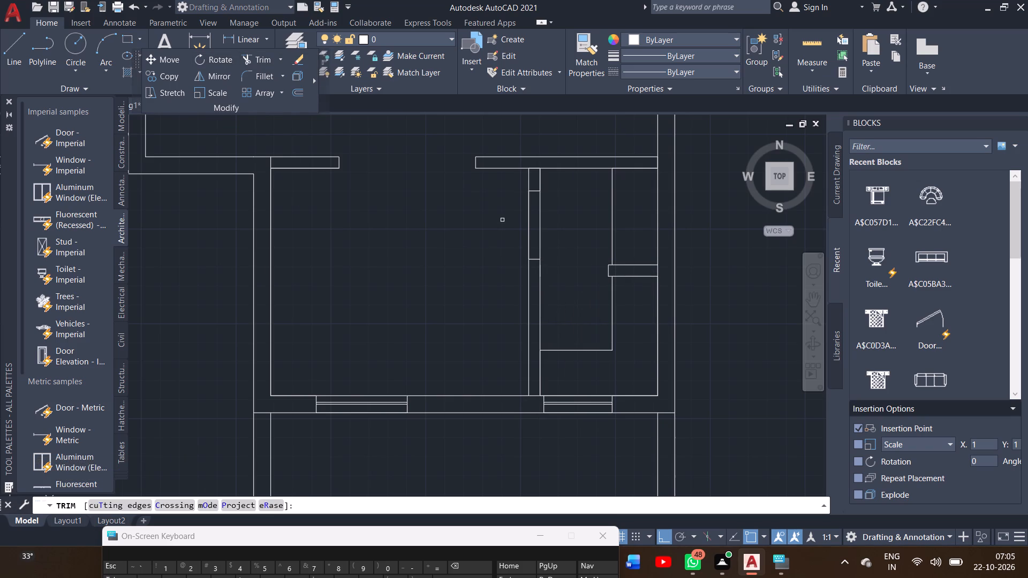
{"action": "left_click_drag", "start_coordinate": [505, 222], "coordinate": [553, 229]}
{"action": "right_click", "coordinate": [553, 229]}
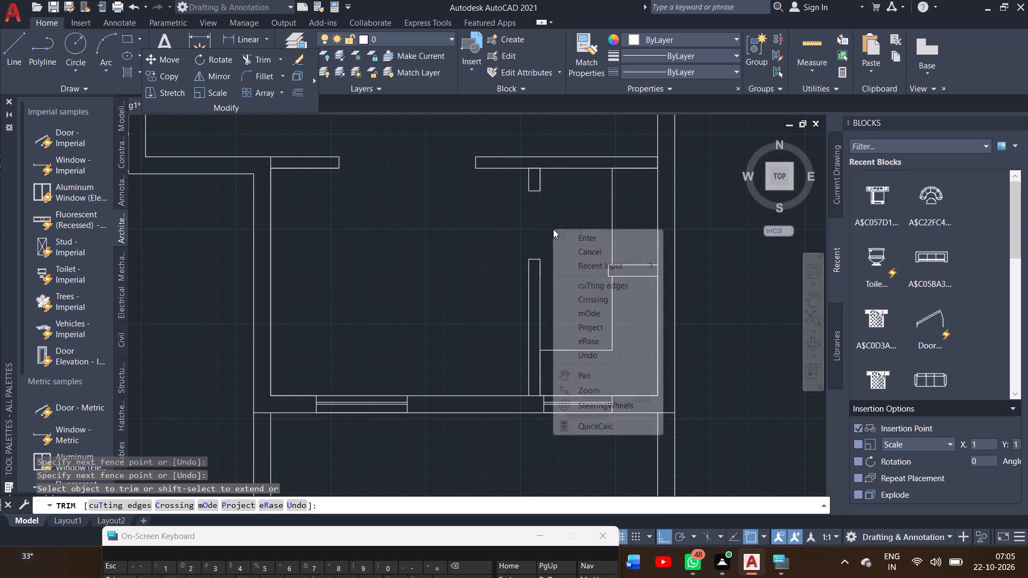
{"action": "left_click", "coordinate": [573, 242]}
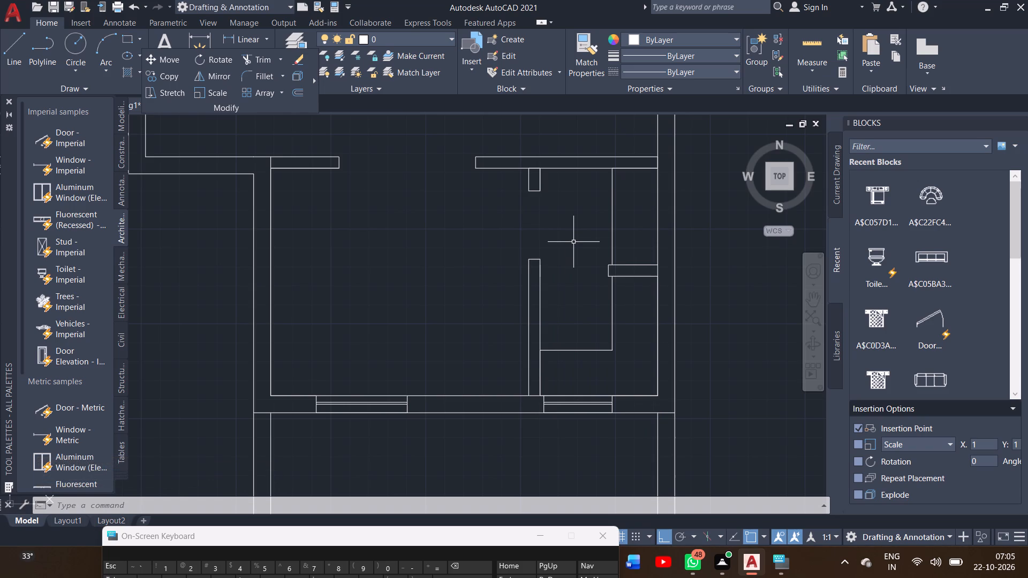
Draw a line 3' leftward from the lower-left room's upper-right inner corner, continuing up across the wall thickness to its upper face.
{"action": "left_click", "coordinate": [810, 297]}
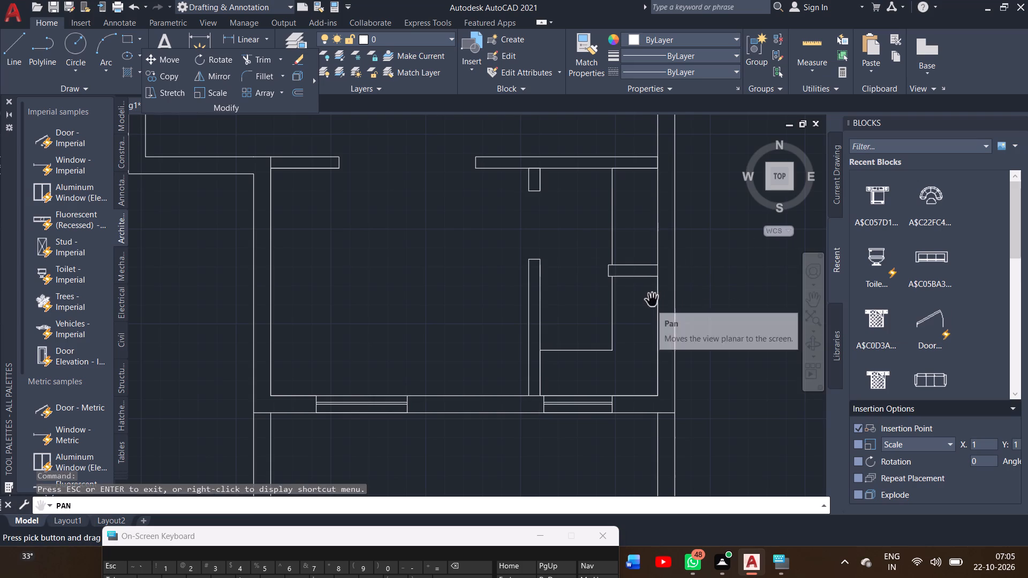
{"action": "left_click_drag", "start_coordinate": [652, 300], "coordinate": [721, 267]}
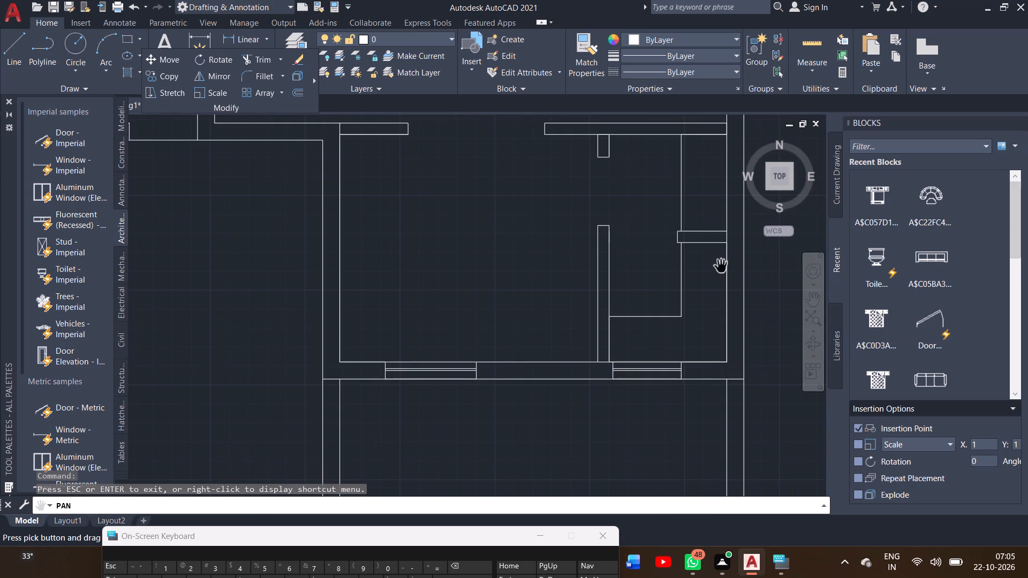
{"action": "scroll", "coordinate": [721, 267], "scroll_direction": "down", "scroll_amount": 2, "text": "ctrl"}
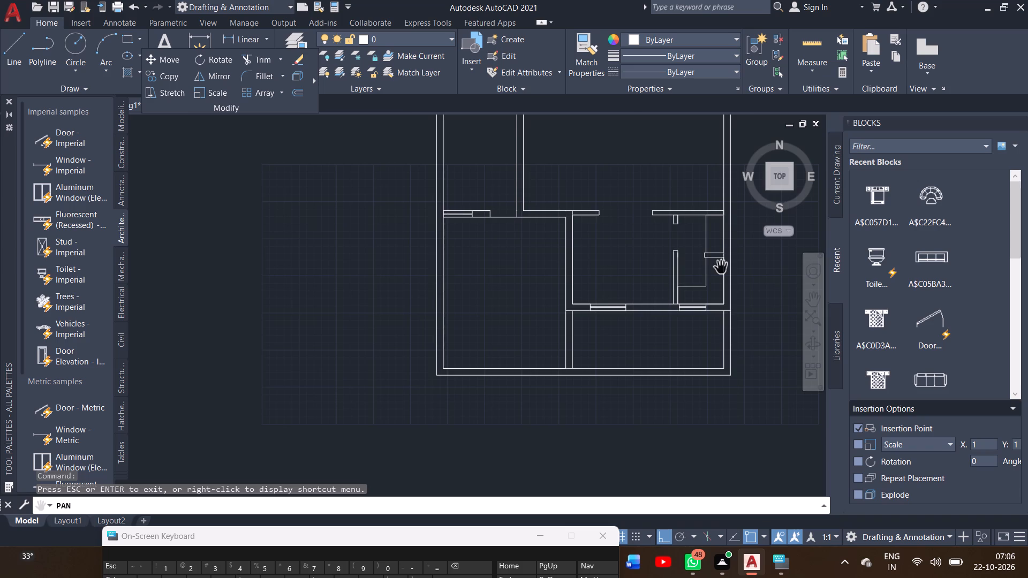
{"action": "right_click", "coordinate": [424, 277]}
{"action": "left_click", "coordinate": [439, 282]}
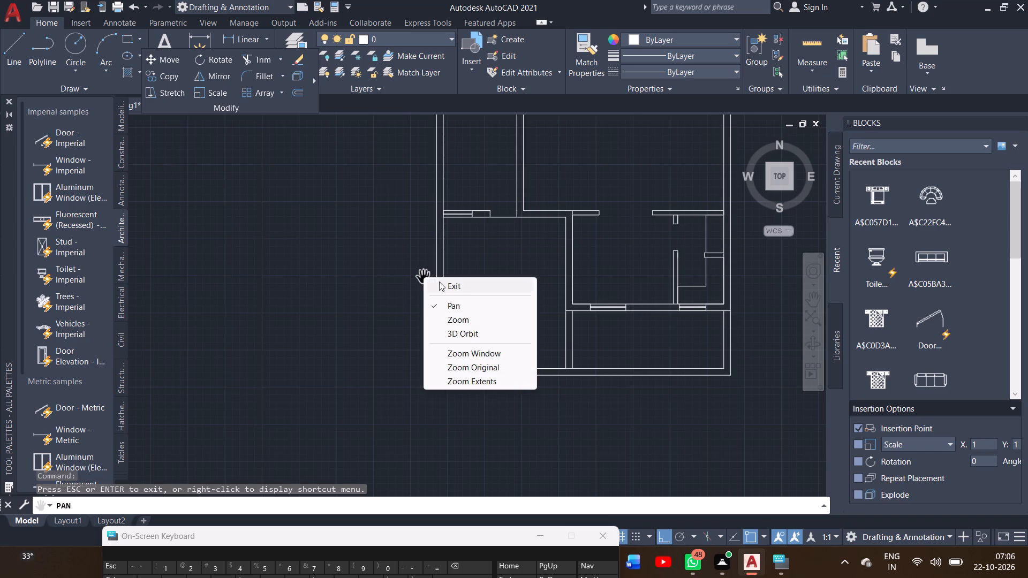
{"action": "scroll", "coordinate": [471, 223], "scroll_direction": "up", "scroll_amount": 2, "text": "ctrl"}
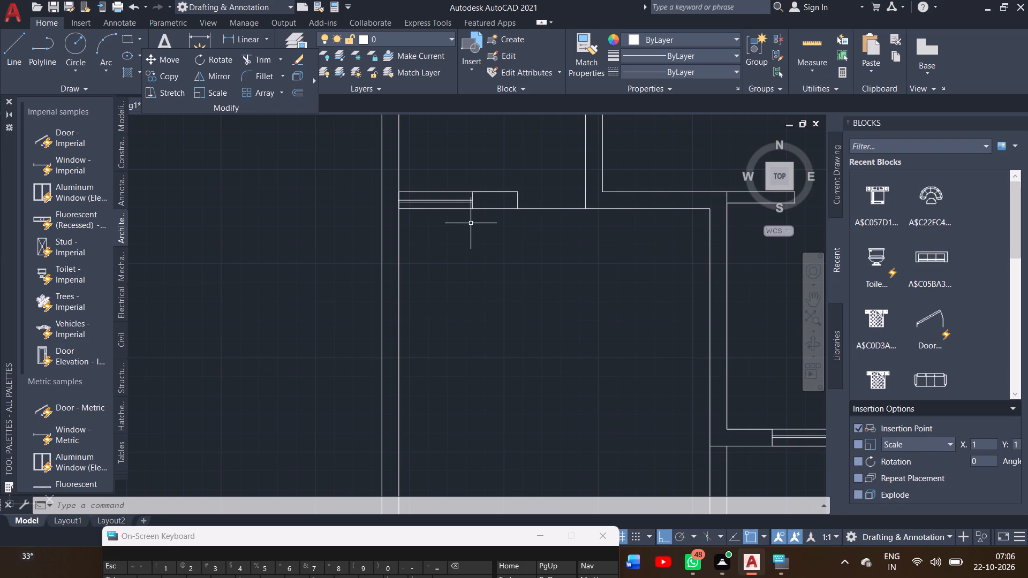
{"action": "left_click", "coordinate": [13, 64]}
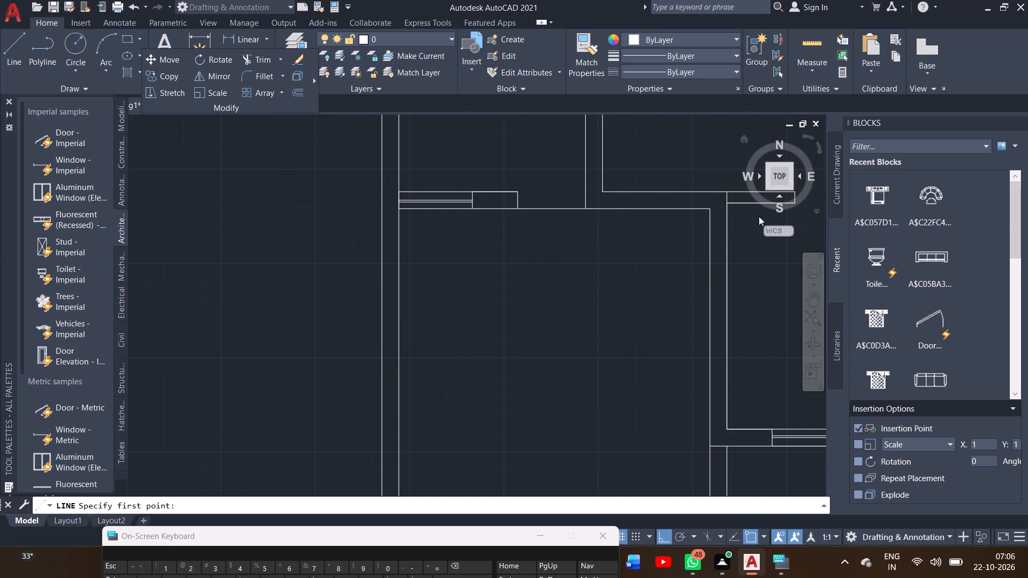
{"action": "left_click", "coordinate": [709, 210]}
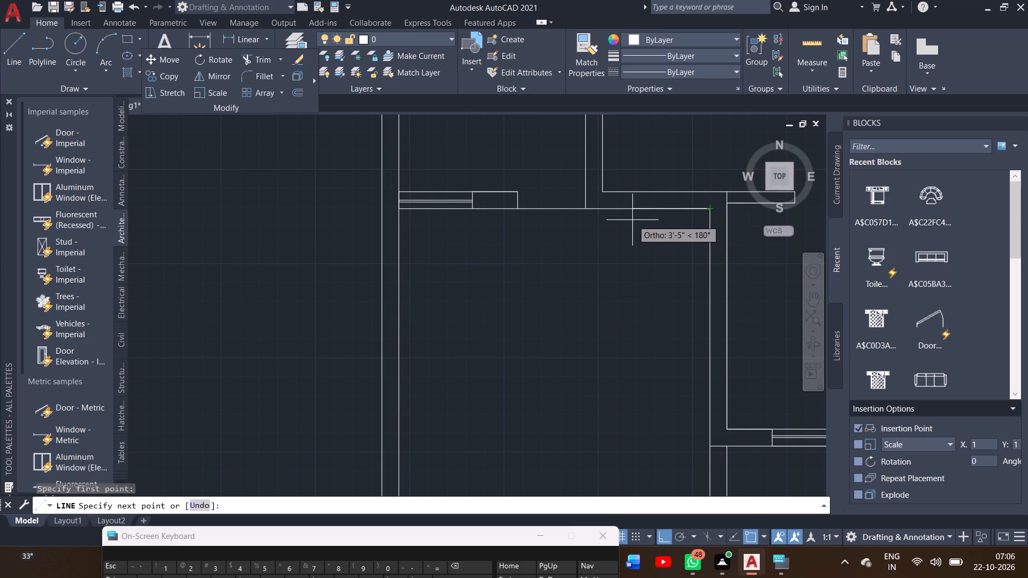
{"action": "type", "text": "3'"}
{"action": "key", "text": "Return"}
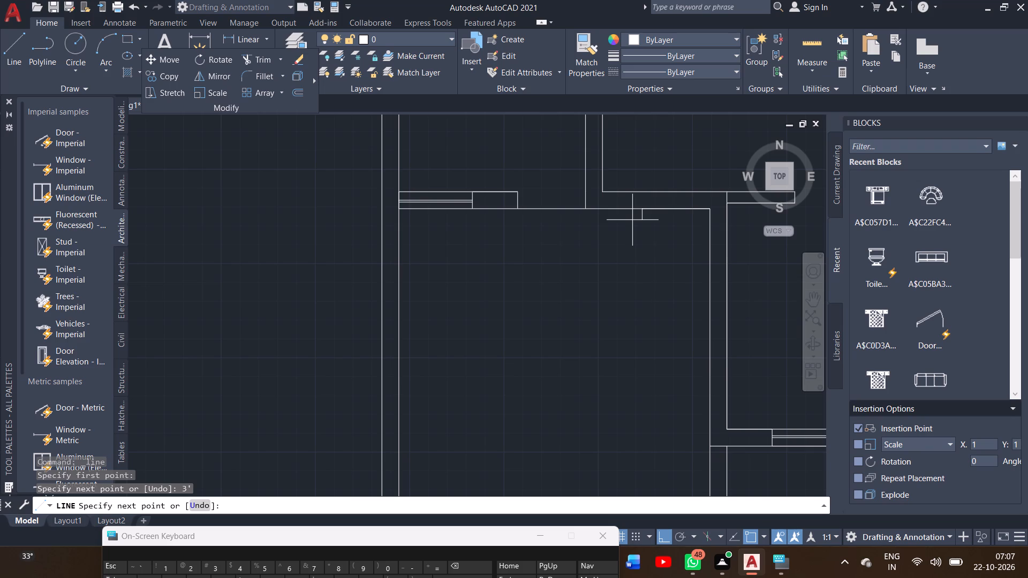
{"action": "left_click", "coordinate": [642, 193]}
{"action": "right_click", "coordinate": [642, 193]}
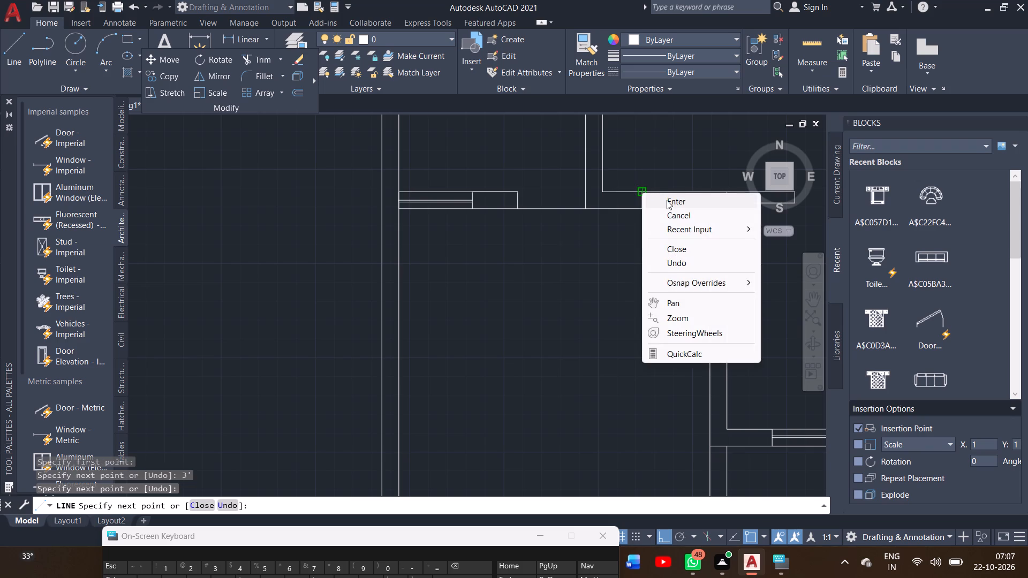
{"action": "left_click", "coordinate": [667, 201]}
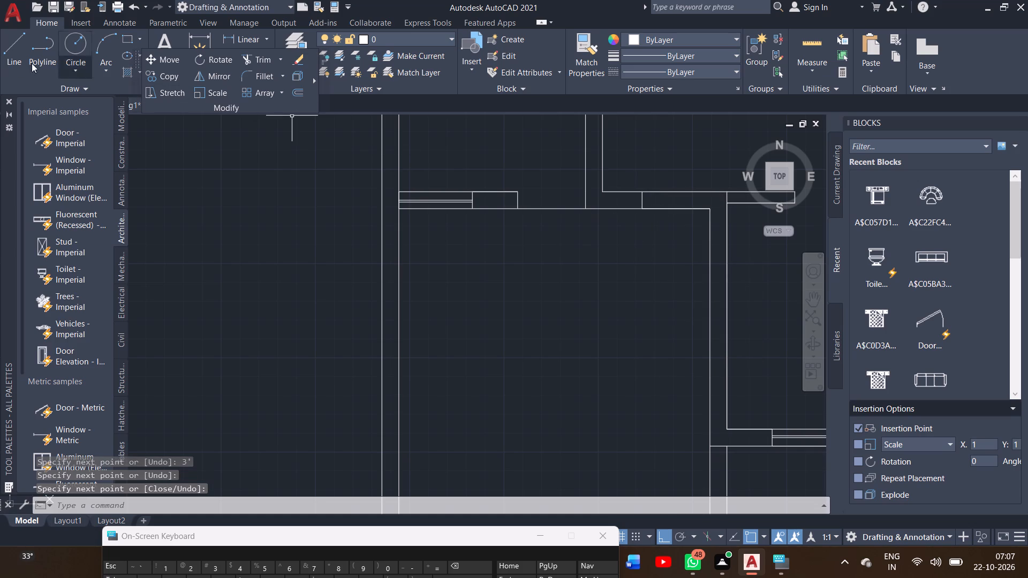
Draw a line from the lower-left room's upper-right inner corner up across the wall thickness to its upper face.
{"action": "left_click", "coordinate": [7, 59]}
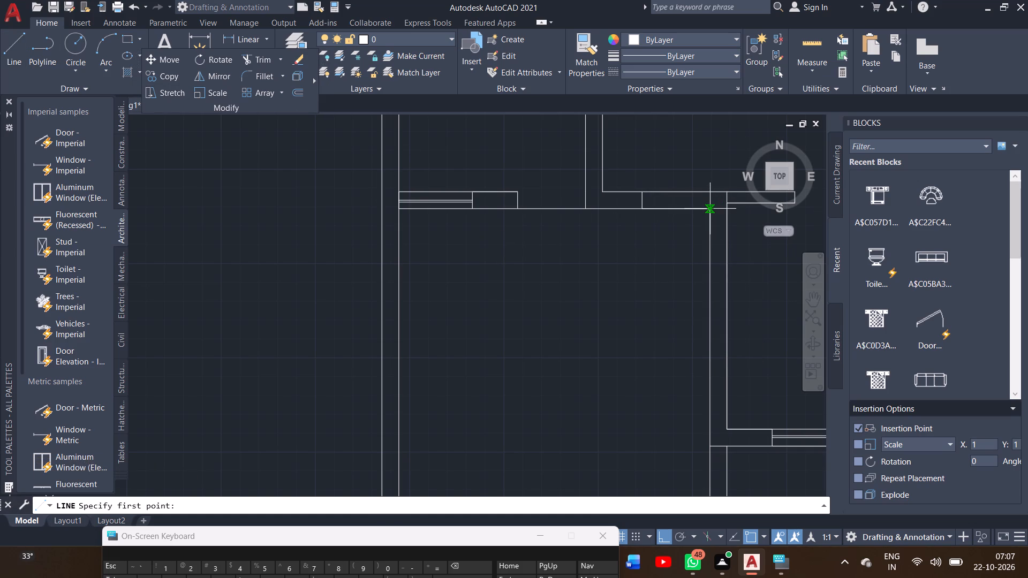
{"action": "left_click_drag", "start_coordinate": [707, 209], "coordinate": [707, 190]}
{"action": "left_click", "coordinate": [707, 190]}
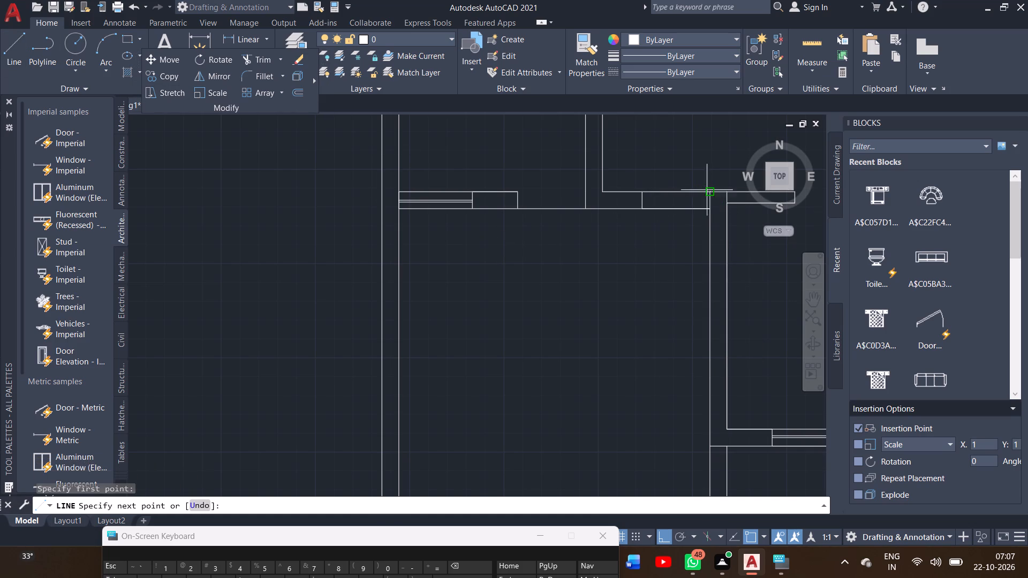
{"action": "right_click", "coordinate": [700, 175]}
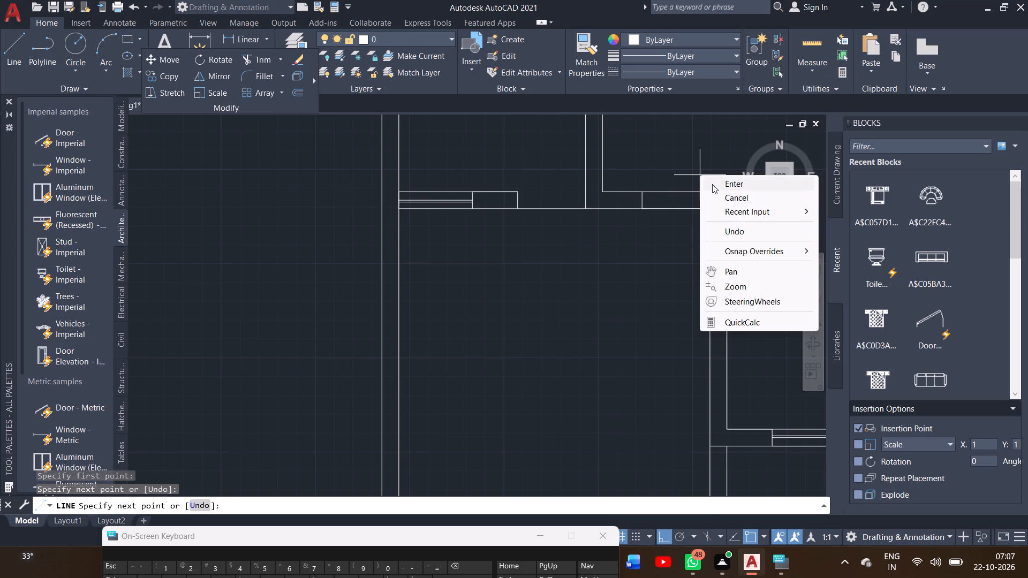
{"action": "left_click", "coordinate": [712, 184]}
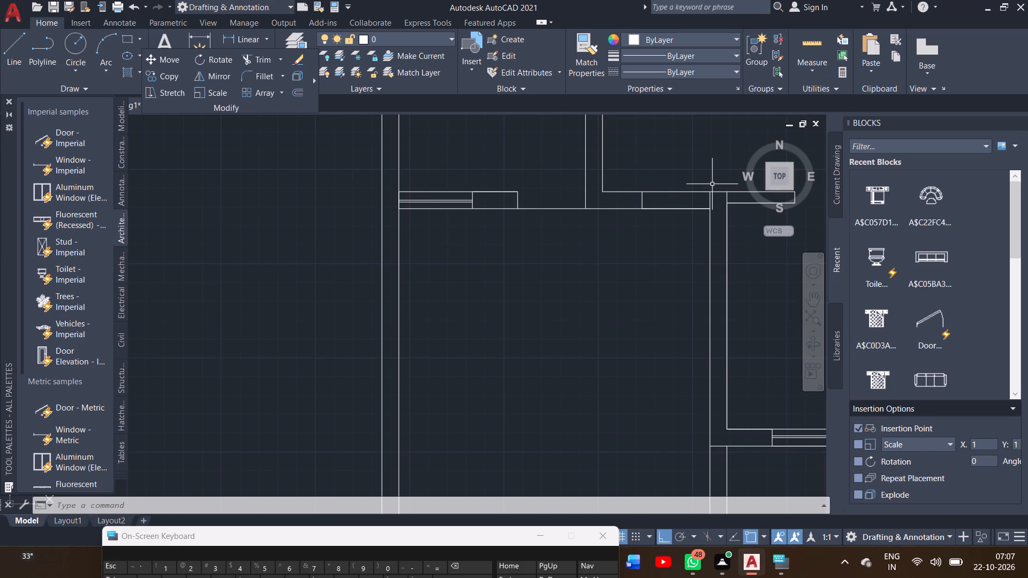
Trim the upper wall's top face line between the two cross lines of the 3' door opening.
{"action": "left_click", "coordinate": [260, 63]}
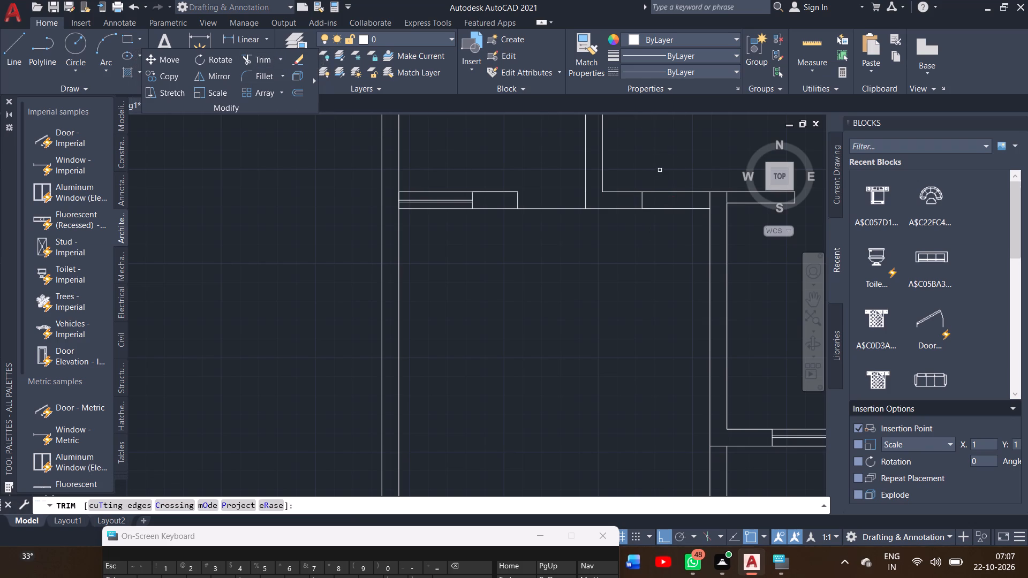
{"action": "left_click_drag", "start_coordinate": [660, 170], "coordinate": [656, 200]}
{"action": "left_click", "coordinate": [656, 200]}
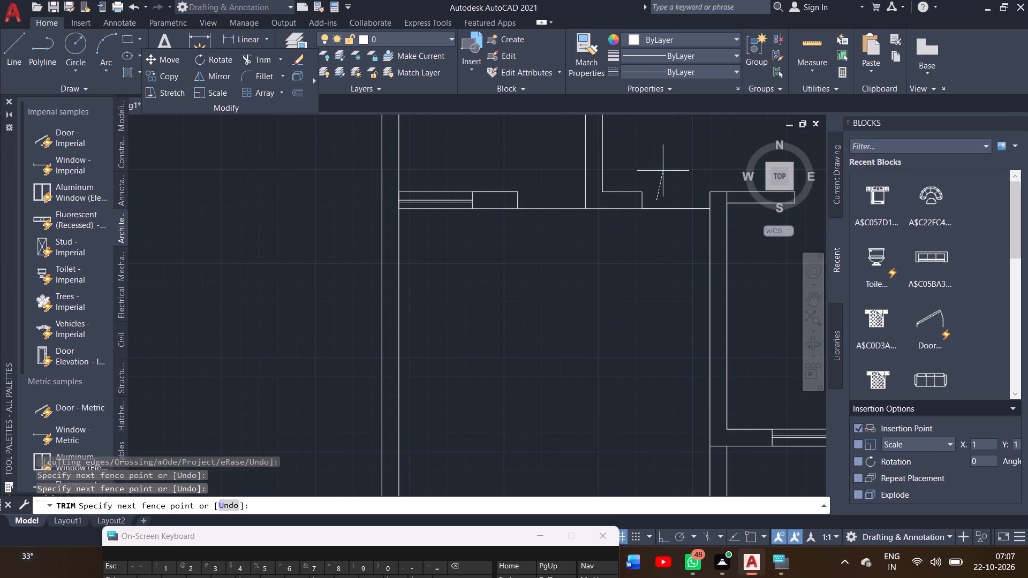
{"action": "right_click", "coordinate": [663, 171]}
{"action": "left_click", "coordinate": [677, 179]}
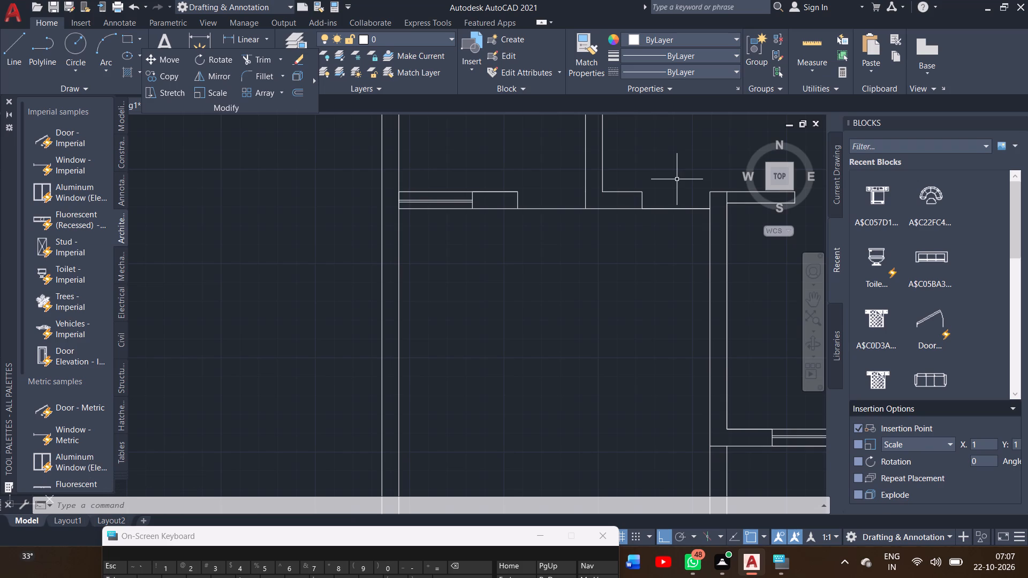
Start a line at the lower end of the window's right jamb in the lower-left room's upper wall, running rightward along the wall's lower face.
{"action": "left_click", "coordinate": [11, 71]}
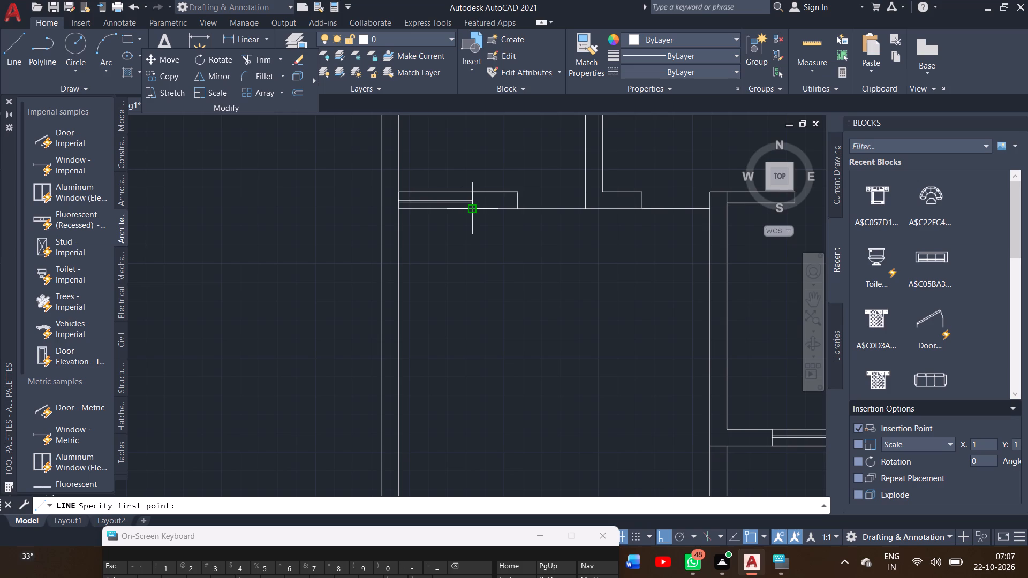
{"action": "left_click", "coordinate": [471, 210]}
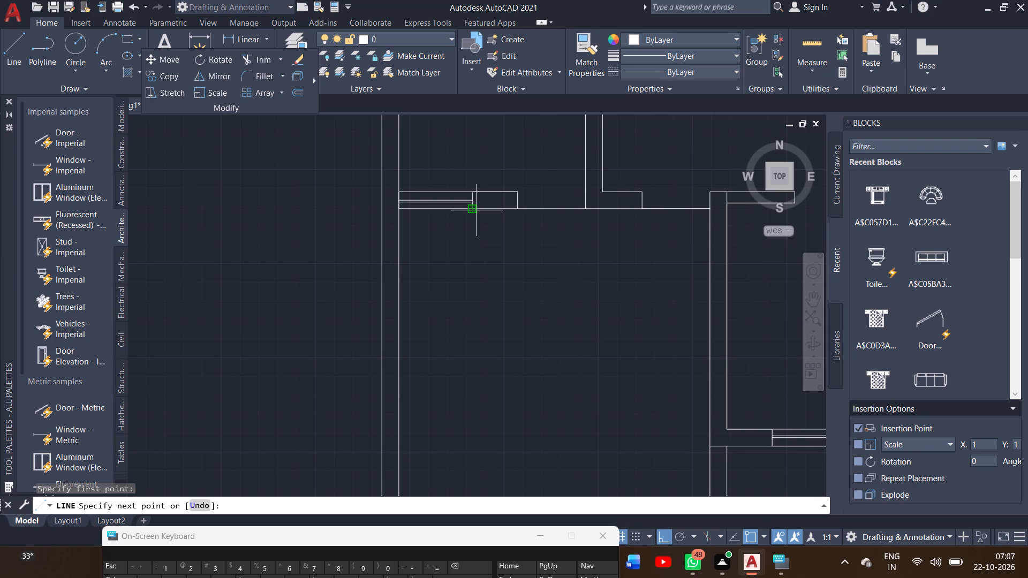
{"action": "scroll", "coordinate": [477, 210], "scroll_direction": "up", "scroll_amount": 2, "text": "ctrl"}
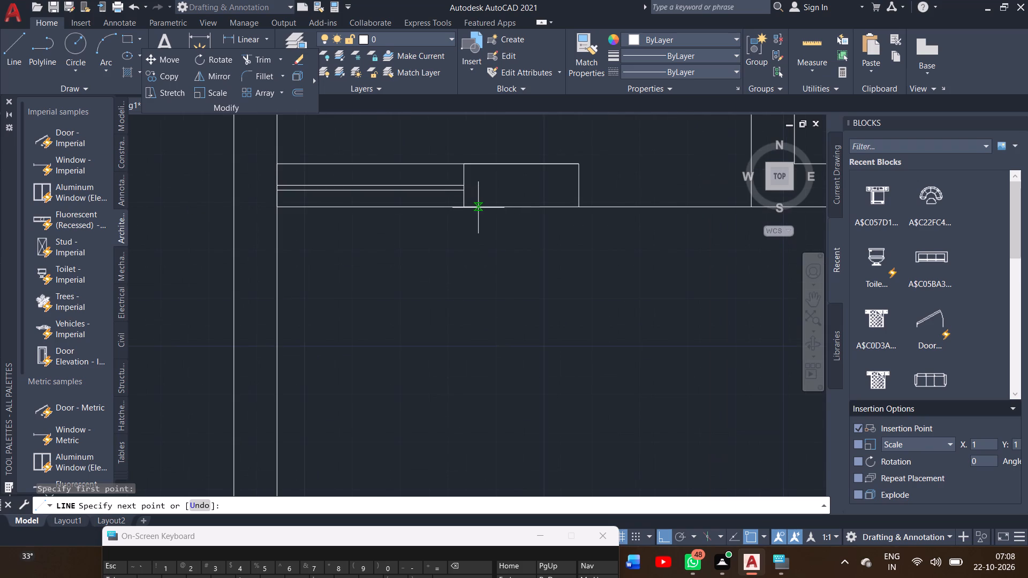
{"action": "left_click", "coordinate": [480, 207]}
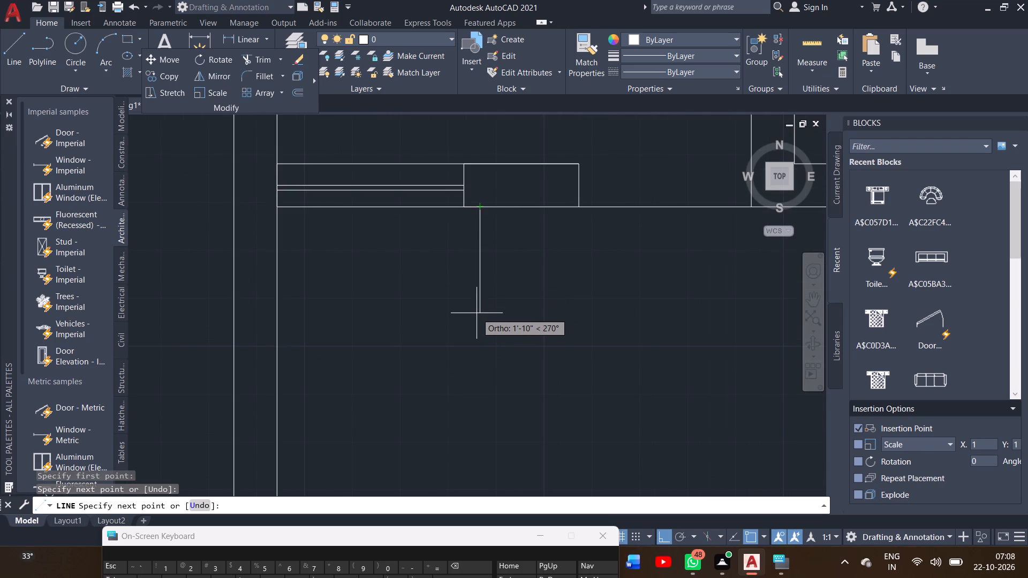
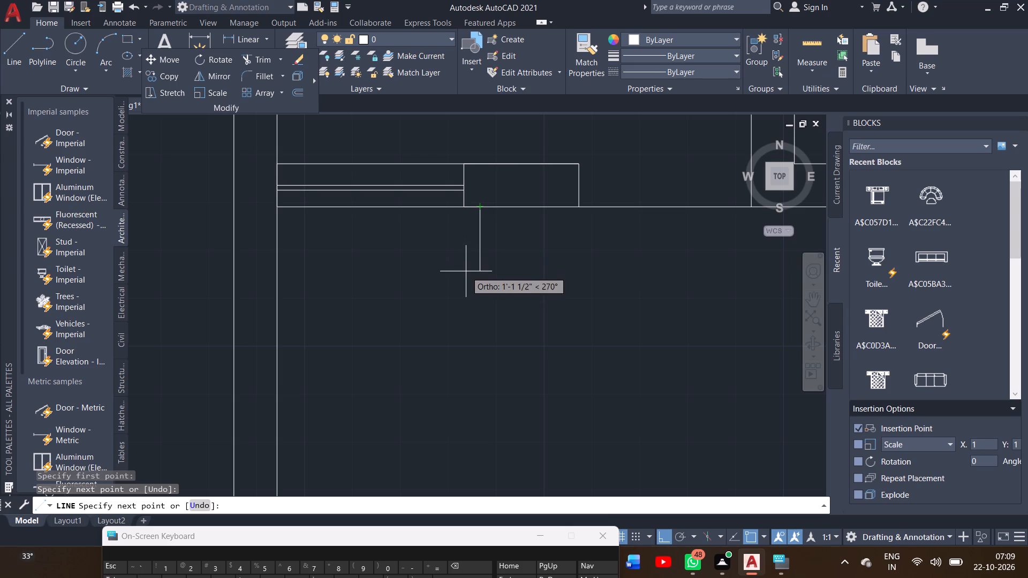
Continue the line about 1'-1 1/2" down, left to the outer wall's inner face, 2" up, and right to near the outline's right side.
{"action": "left_click", "coordinate": [466, 271]}
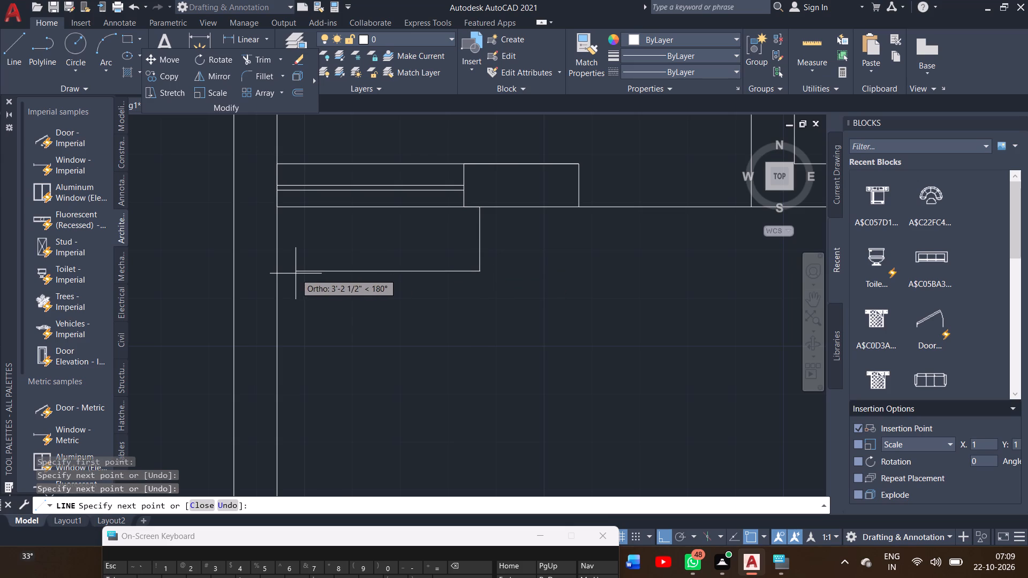
{"action": "left_click", "coordinate": [277, 272]}
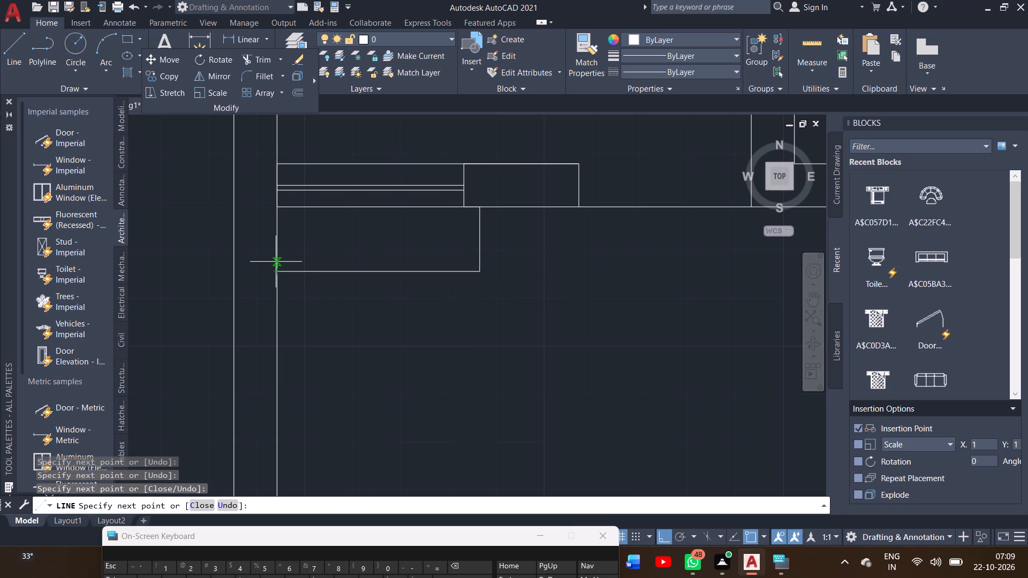
{"action": "key", "text": "2"}
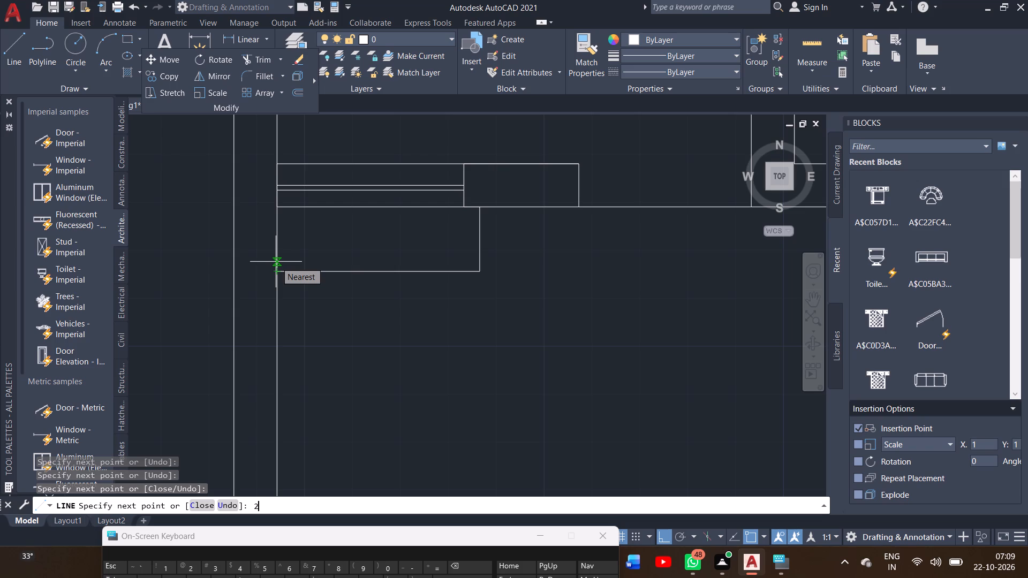
{"action": "key", "text": "shift+quotedbl"}
{"action": "key", "text": "Return"}
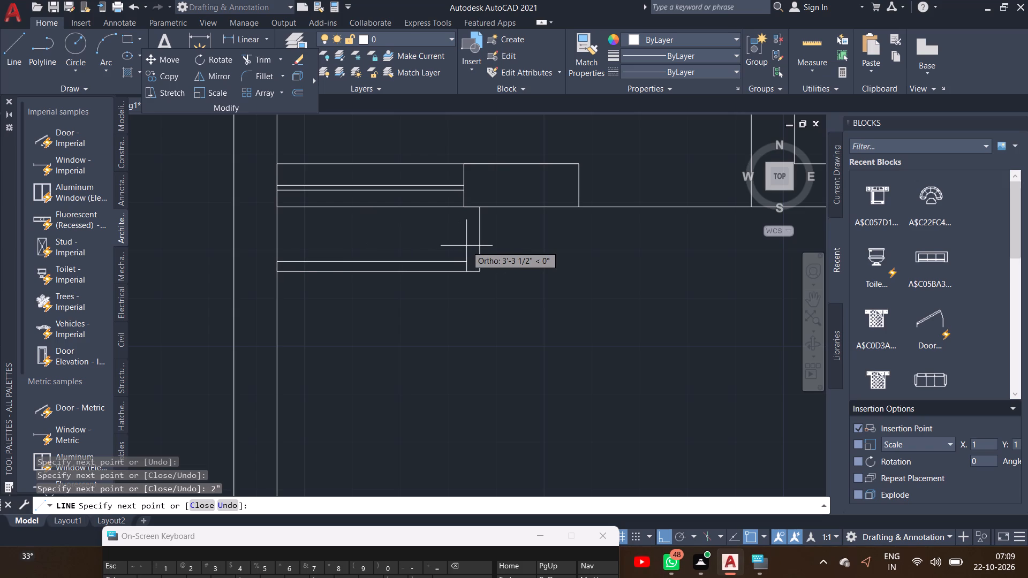
{"action": "left_click", "coordinate": [477, 260]}
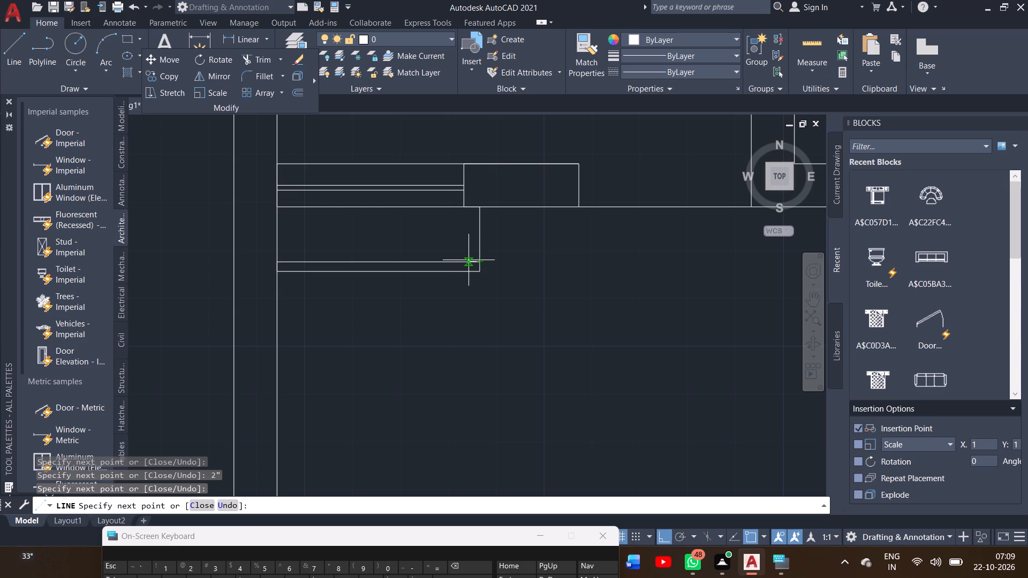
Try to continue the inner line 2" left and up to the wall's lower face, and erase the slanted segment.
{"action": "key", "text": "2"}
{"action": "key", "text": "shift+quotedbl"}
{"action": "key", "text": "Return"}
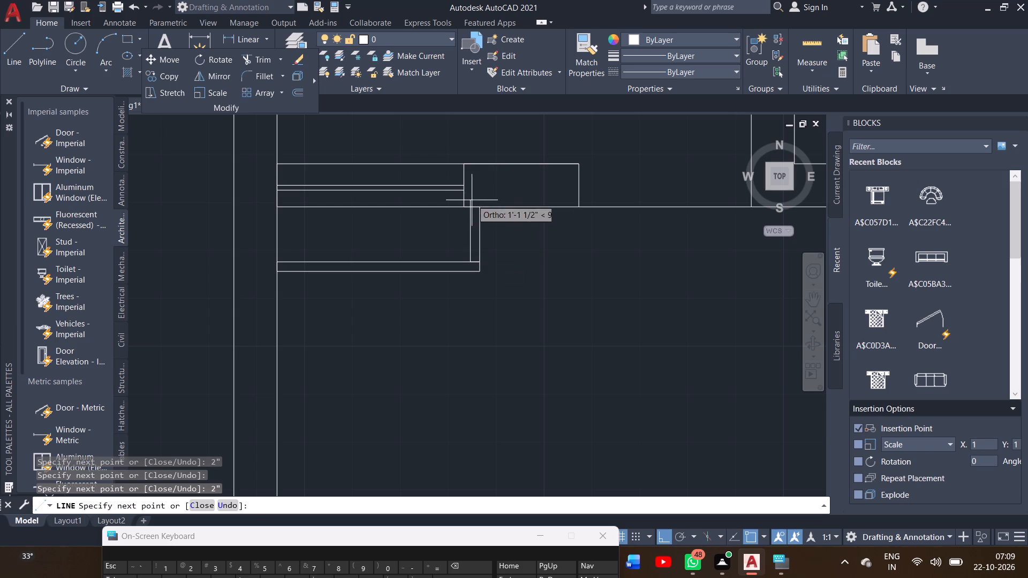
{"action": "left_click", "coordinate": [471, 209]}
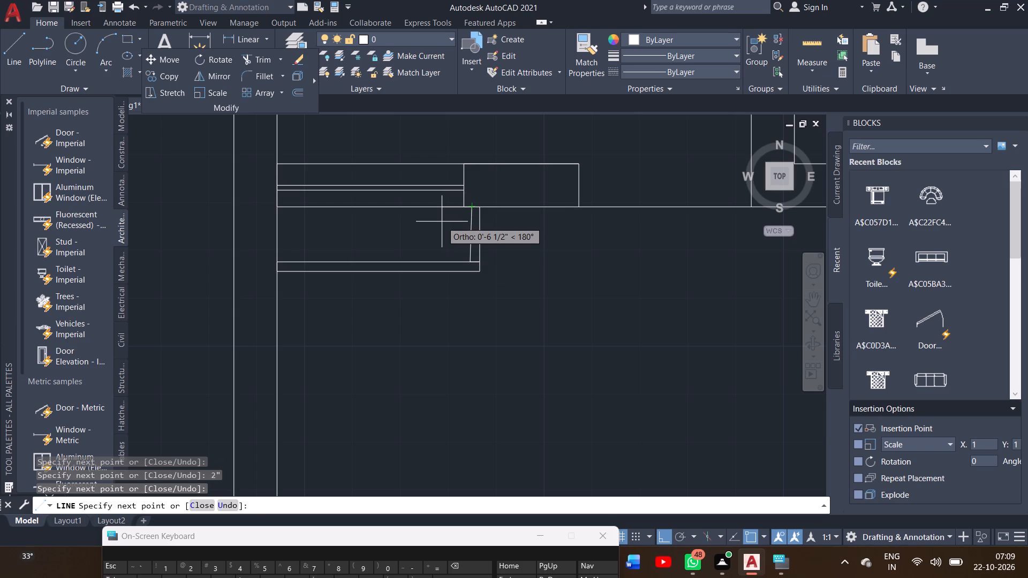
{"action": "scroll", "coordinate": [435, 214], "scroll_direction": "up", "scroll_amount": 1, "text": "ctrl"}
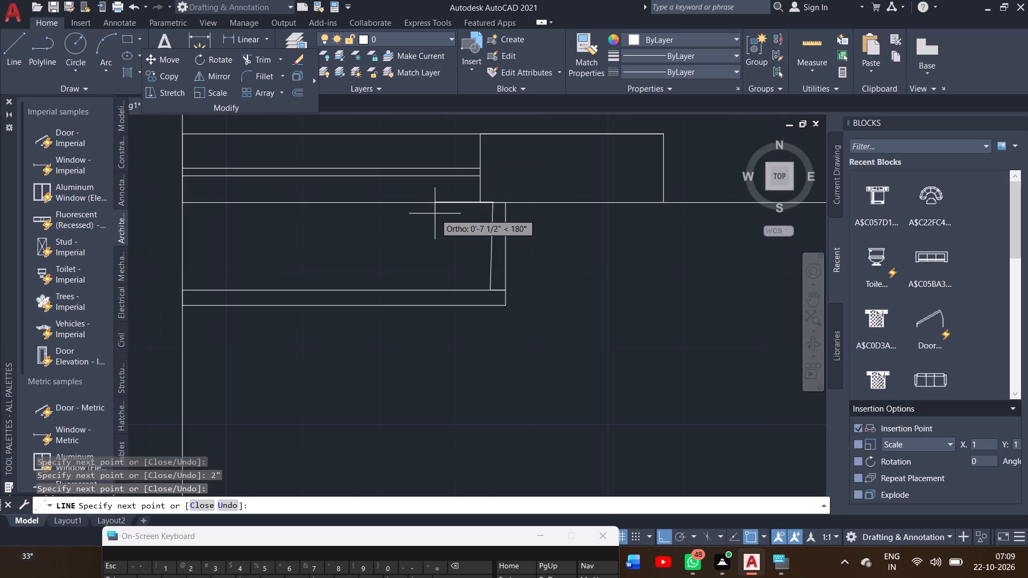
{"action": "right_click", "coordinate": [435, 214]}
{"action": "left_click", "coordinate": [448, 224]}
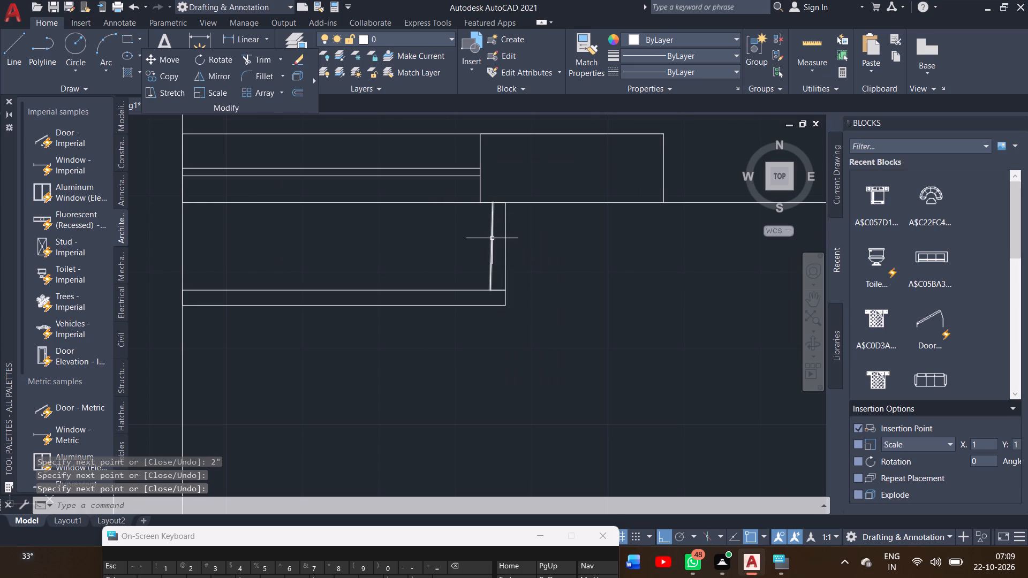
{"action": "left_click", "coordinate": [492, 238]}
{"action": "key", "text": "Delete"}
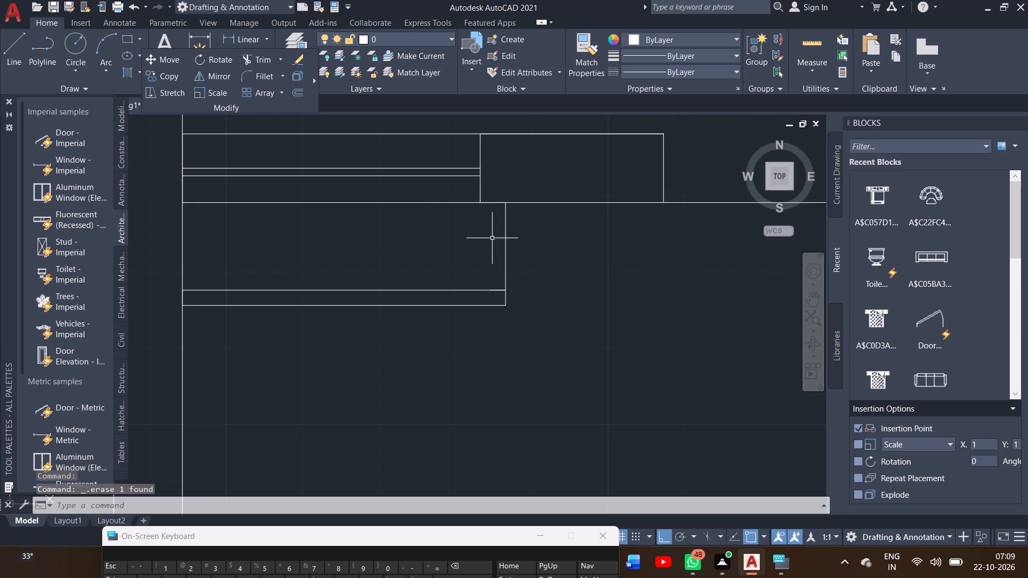
Draw a line 2" left from the outline's upper-right corner along the wall face, continuing straight down to the outline's bottom edge.
{"action": "left_click", "coordinate": [16, 63]}
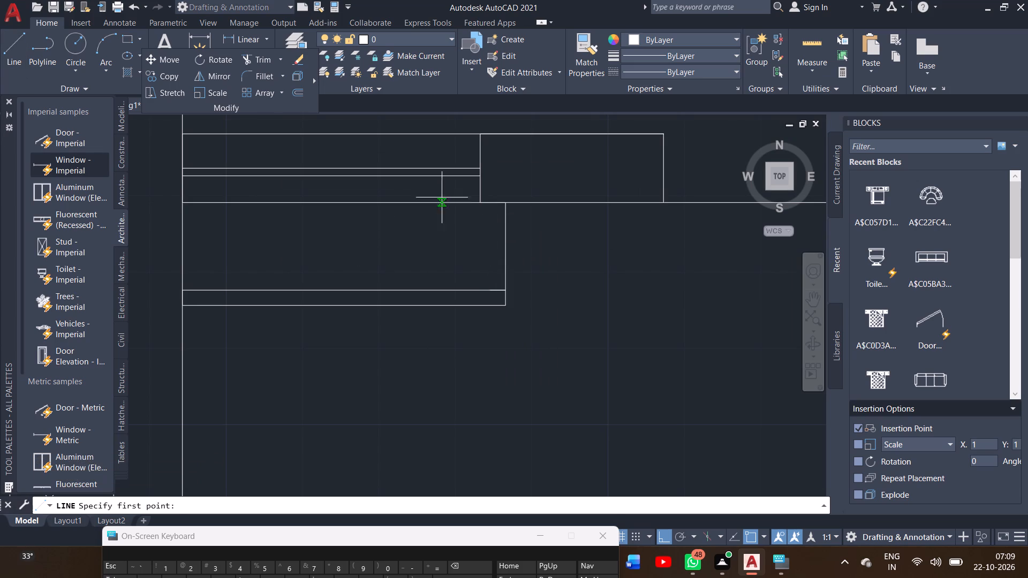
{"action": "left_click_drag", "start_coordinate": [508, 203], "coordinate": [505, 203]}
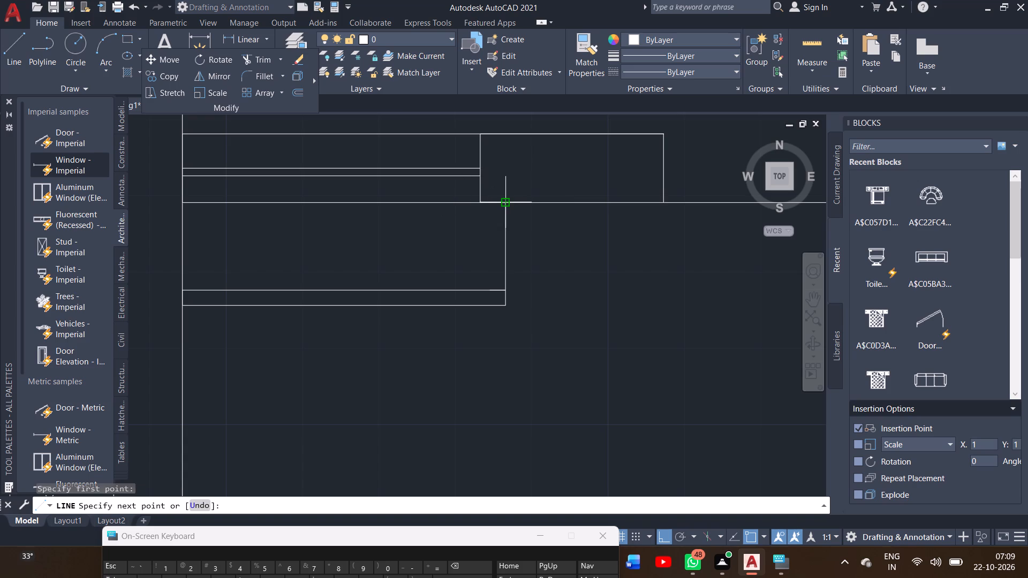
{"action": "left_click_drag", "start_coordinate": [505, 203], "coordinate": [491, 199]}
{"action": "key", "text": "2"}
{"action": "key", "text": "shift+quotedbl"}
{"action": "key", "text": "Return"}
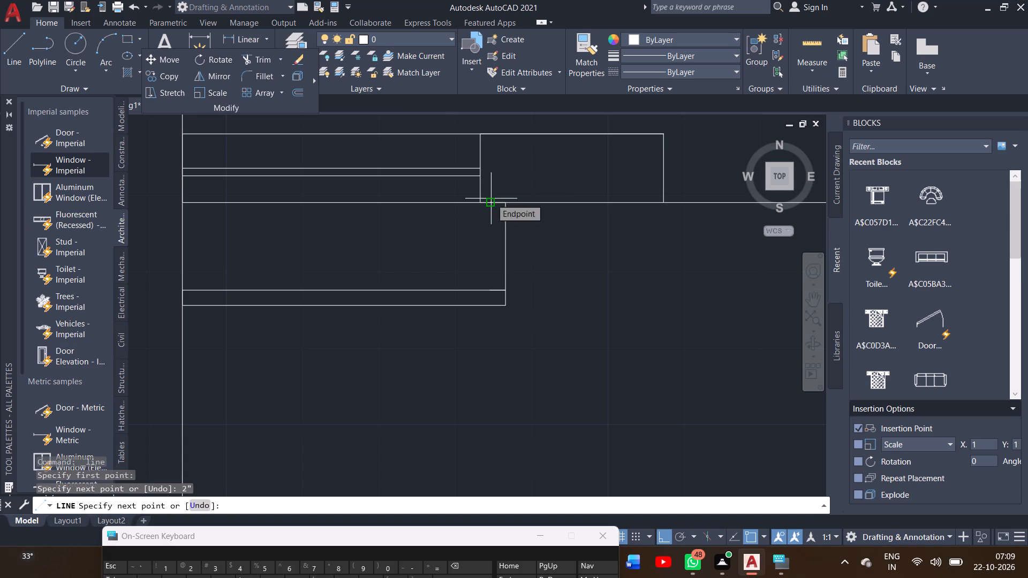
{"action": "left_click", "coordinate": [490, 307]}
{"action": "right_click", "coordinate": [490, 307]}
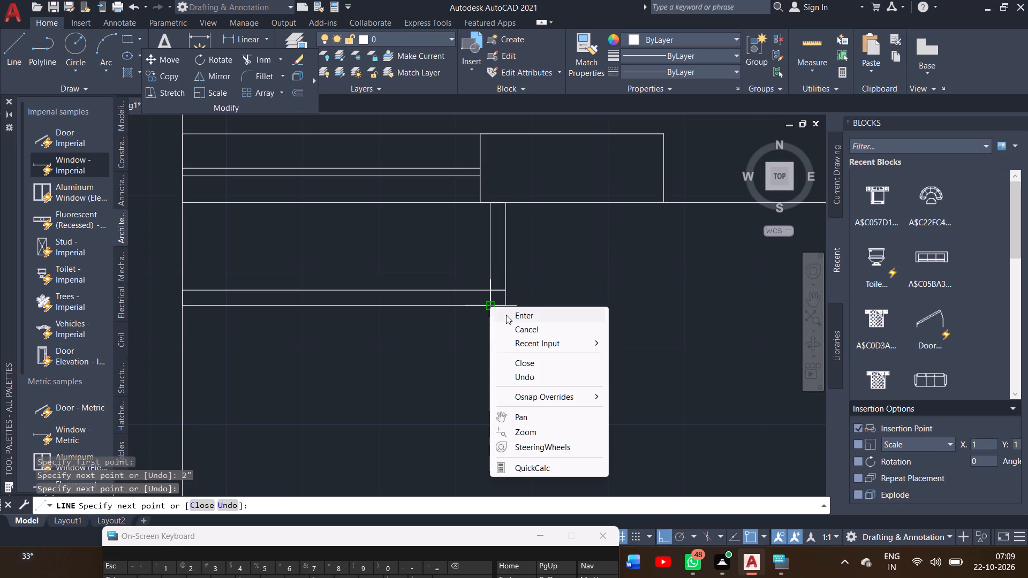
{"action": "left_click", "coordinate": [506, 315]}
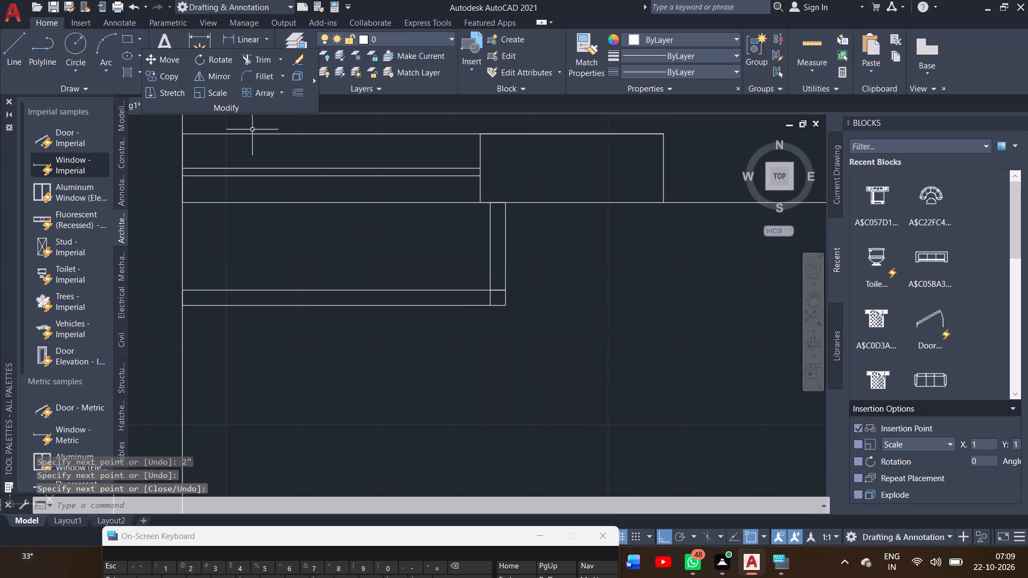
Trim the two overlapping line ends at the lower-right corner between the inner and outer outlines.
{"action": "left_click", "coordinate": [244, 63]}
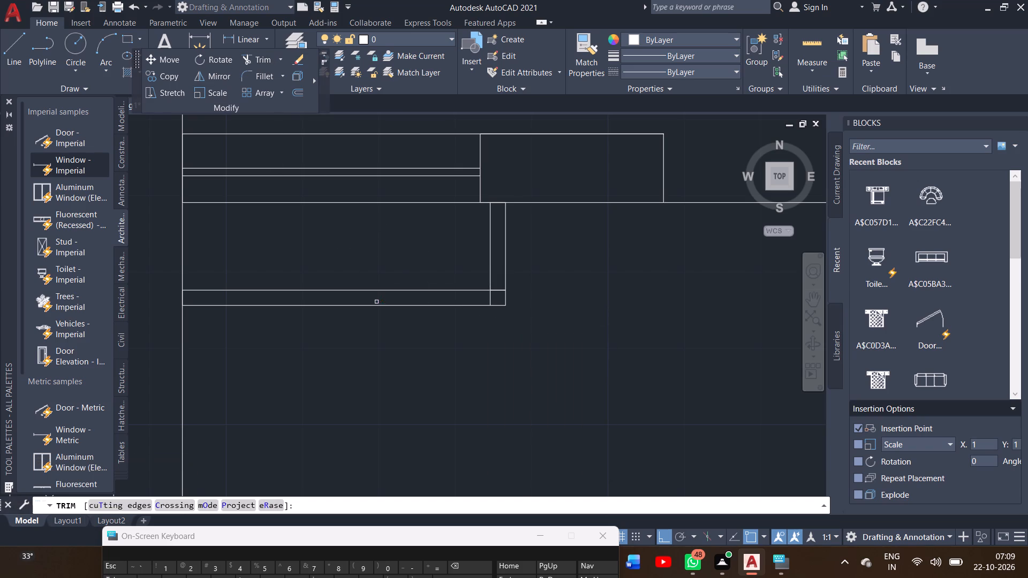
{"action": "left_click", "coordinate": [486, 299]}
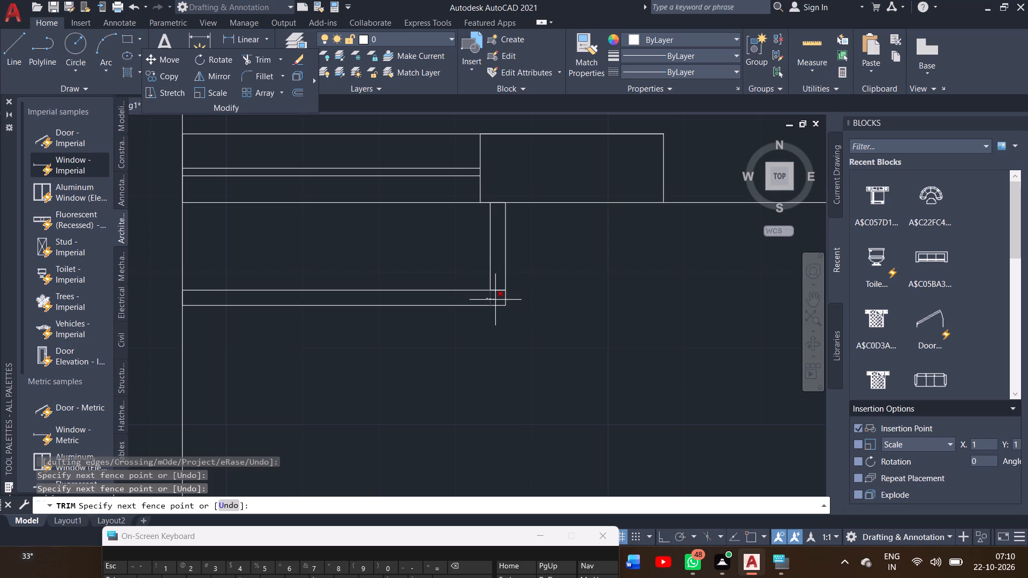
{"action": "left_click", "coordinate": [495, 300]}
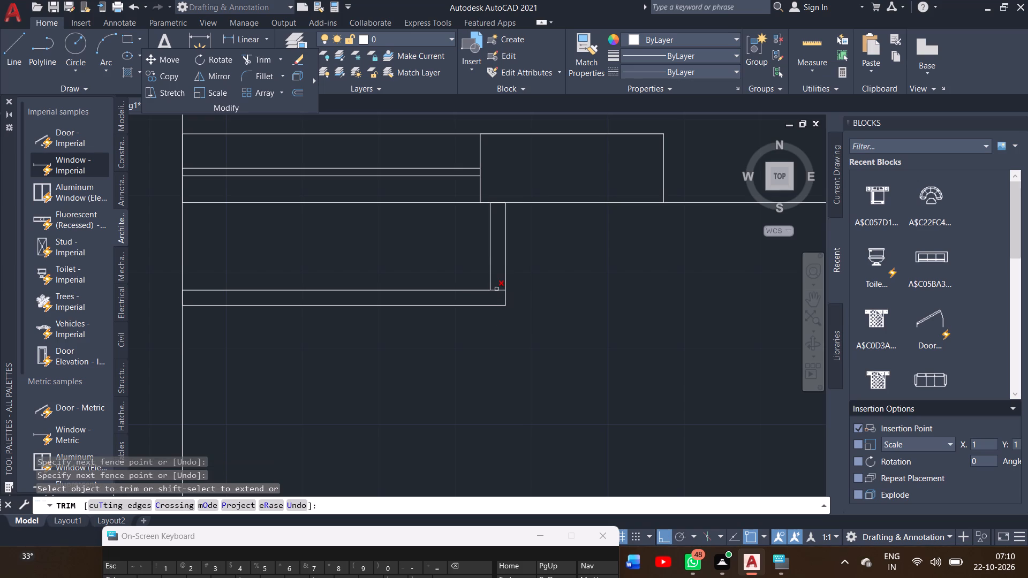
{"action": "left_click_drag", "start_coordinate": [495, 270], "coordinate": [496, 295]}
{"action": "left_click", "coordinate": [496, 295]}
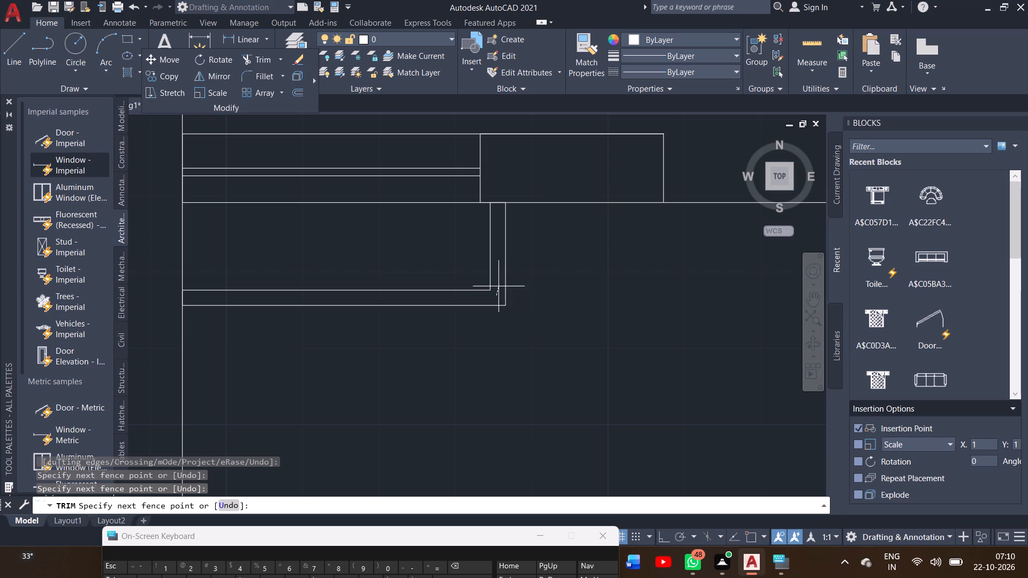
{"action": "left_click", "coordinate": [498, 286]}
{"action": "right_click", "coordinate": [541, 237]}
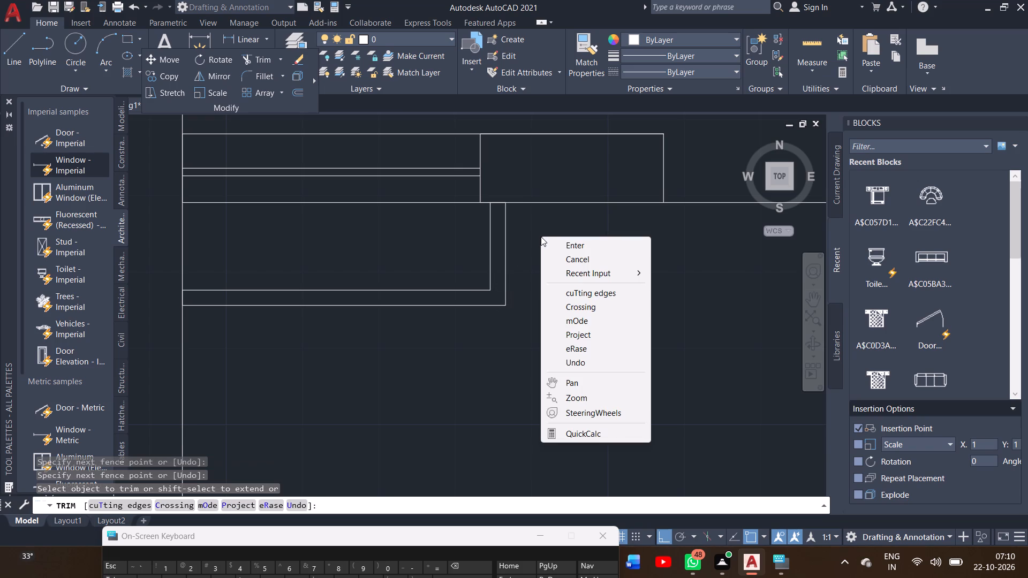
{"action": "left_click", "coordinate": [552, 242]}
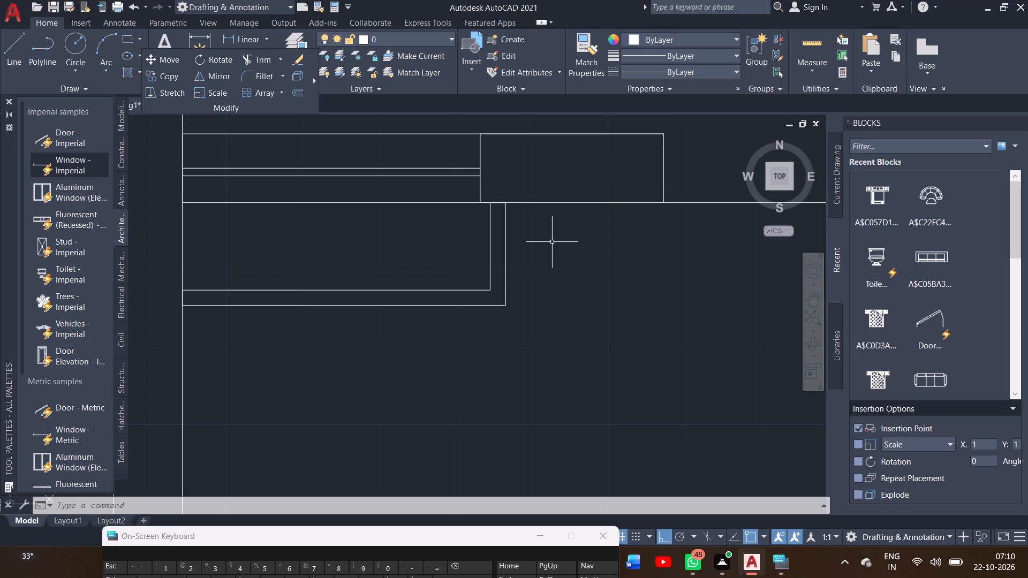
Draw a rectangular outline in the lower-left room's upper-right corner, running left along the wall, down, and right to the right wall.
{"action": "scroll", "coordinate": [505, 279], "scroll_direction": "down", "scroll_amount": 3, "text": "ctrl"}
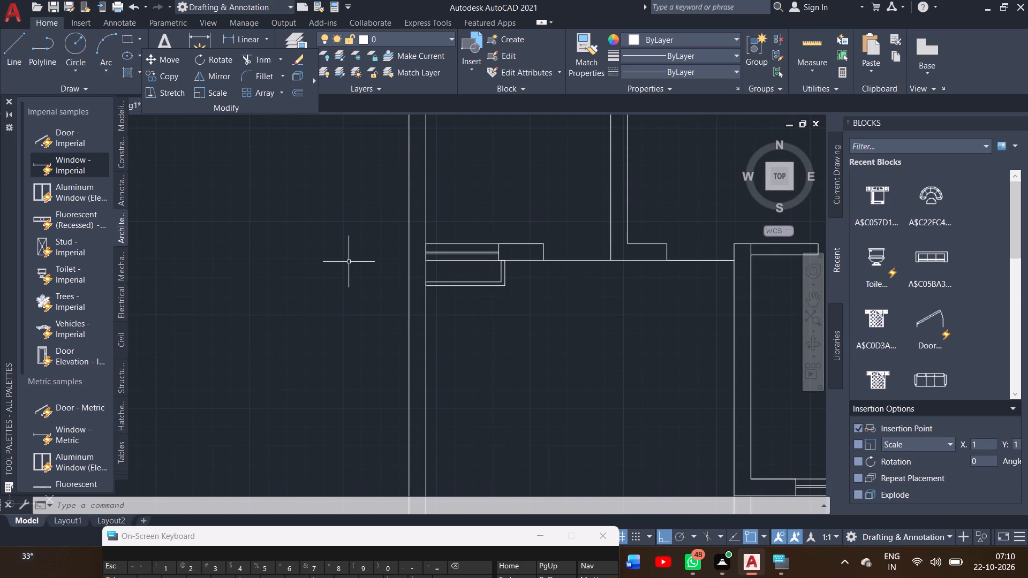
{"action": "left_click", "coordinate": [12, 62]}
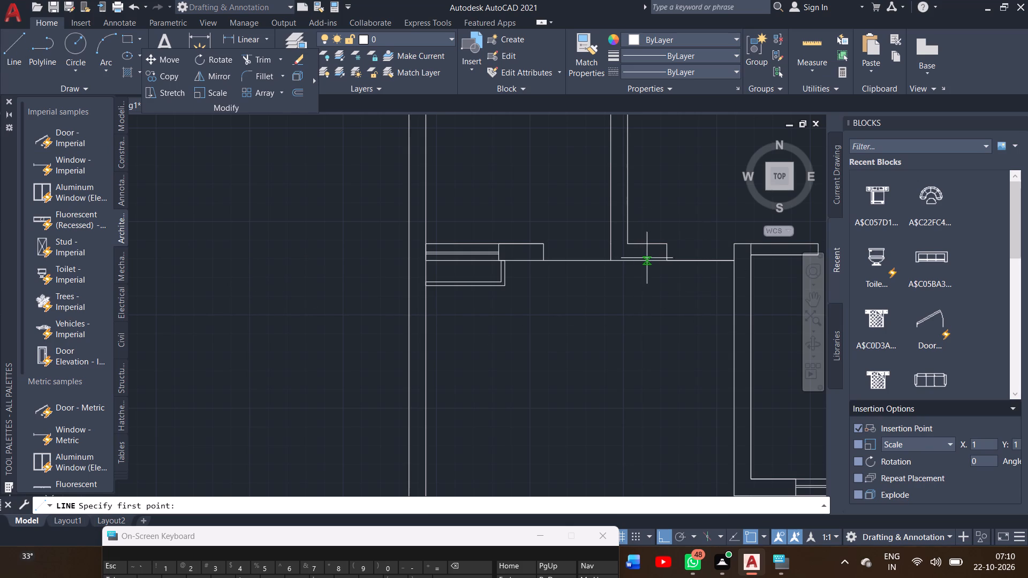
{"action": "left_click", "coordinate": [733, 261]}
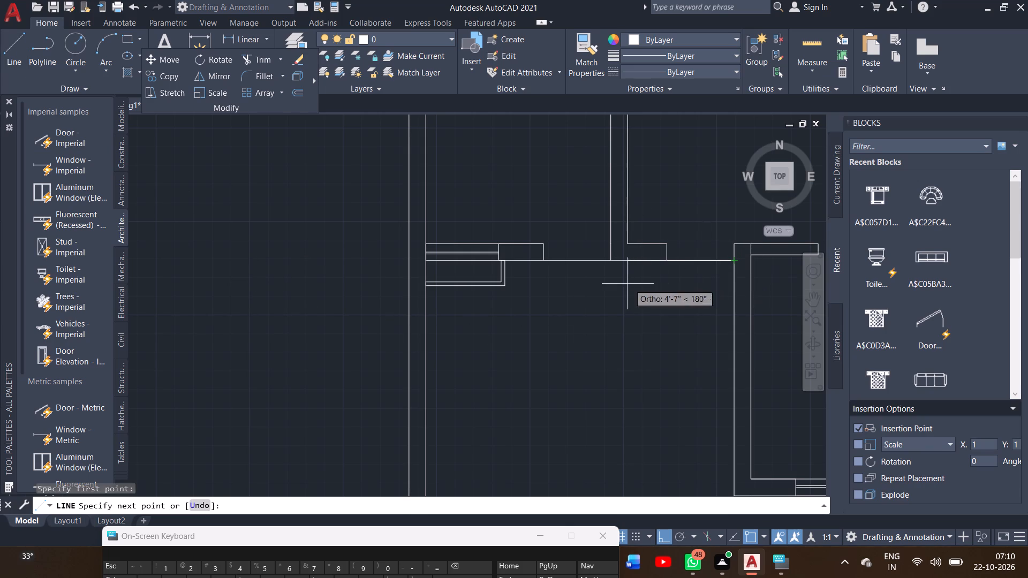
{"action": "left_click", "coordinate": [638, 262]}
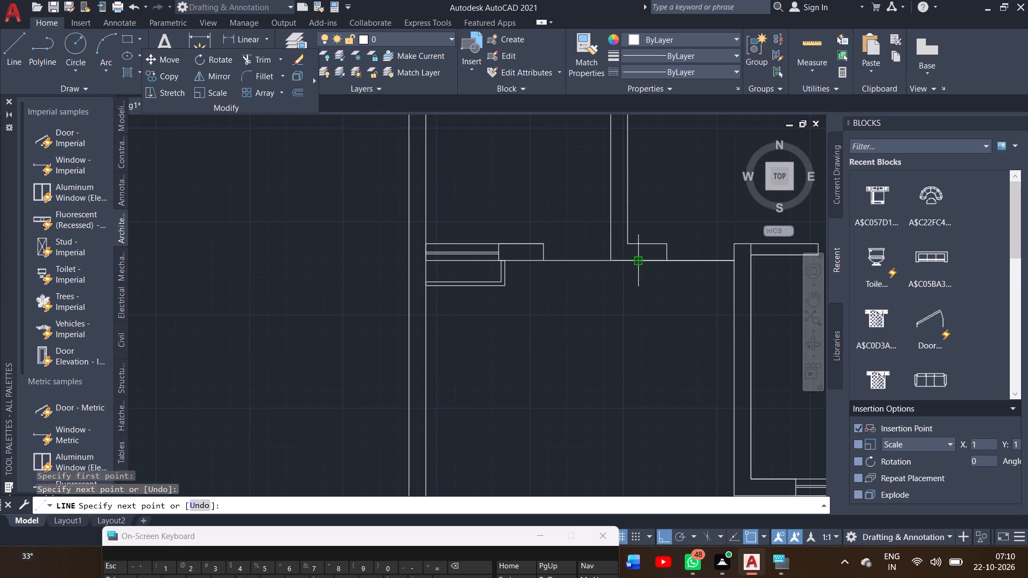
{"action": "left_click", "coordinate": [643, 329]}
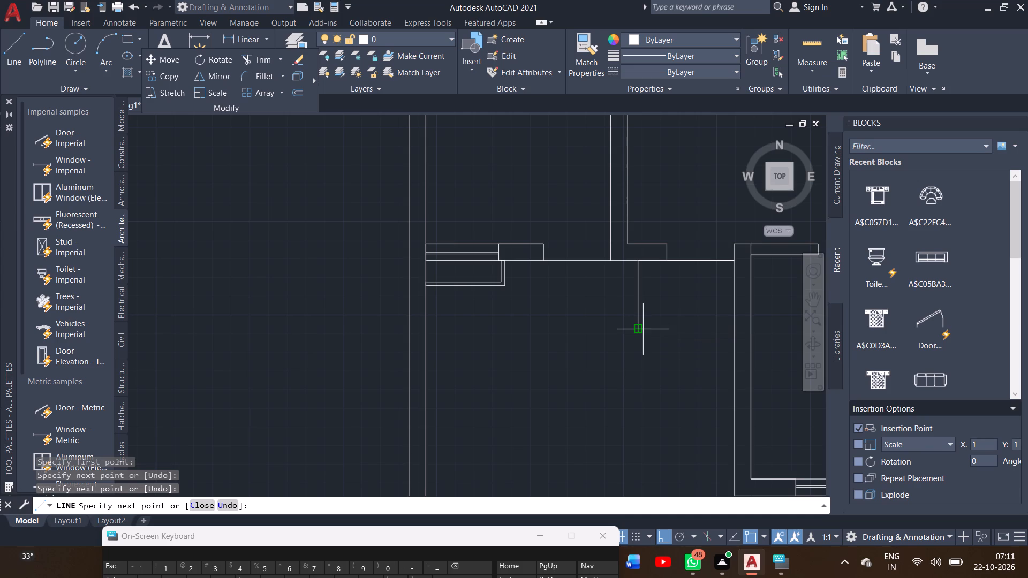
{"action": "left_click", "coordinate": [736, 330]}
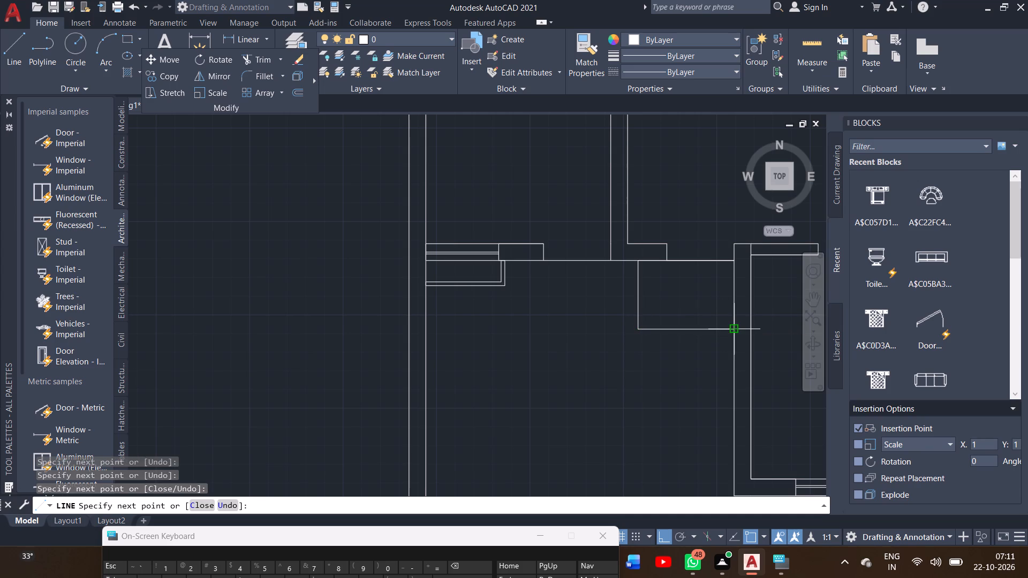
{"action": "left_click", "coordinate": [736, 330]}
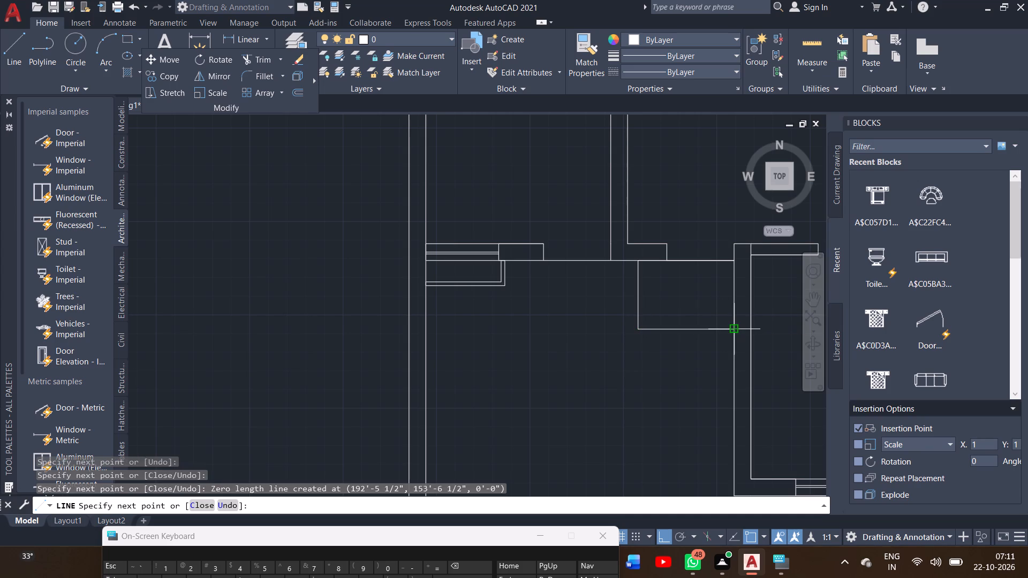
{"action": "right_click", "coordinate": [736, 330]}
{"action": "left_click", "coordinate": [746, 334]}
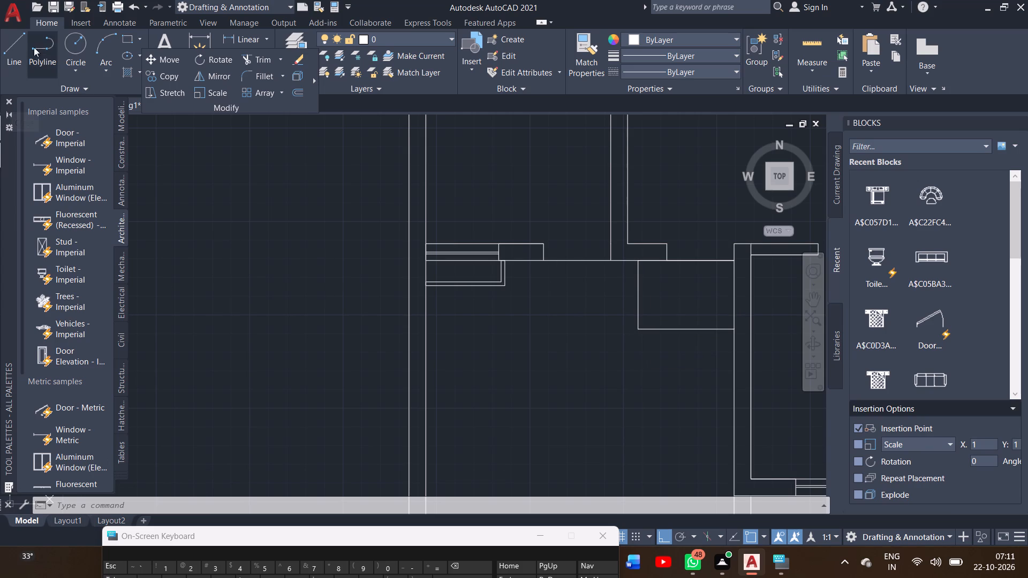
Draw a line 2" right from the new rectangular outline's upper-left corner along the wall, continuing straight down to the outline's bottom edge.
{"action": "left_click", "coordinate": [16, 55]}
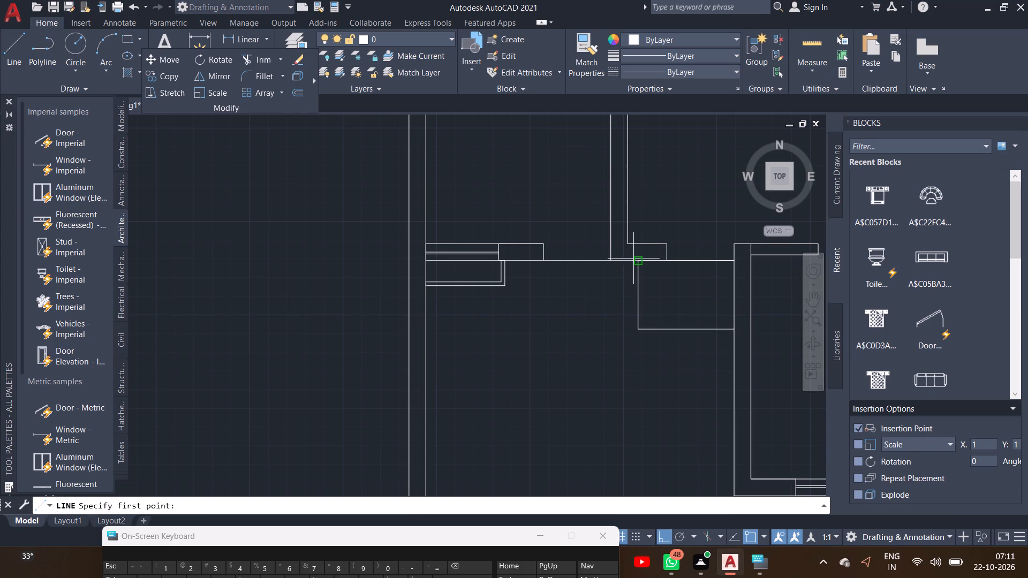
{"action": "left_click", "coordinate": [640, 262]}
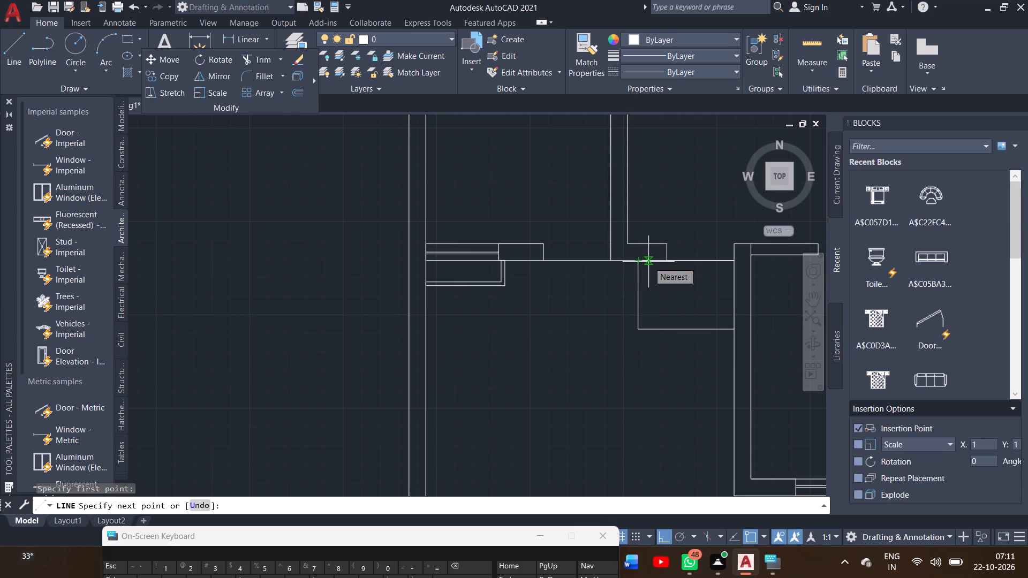
{"action": "key", "text": "2"}
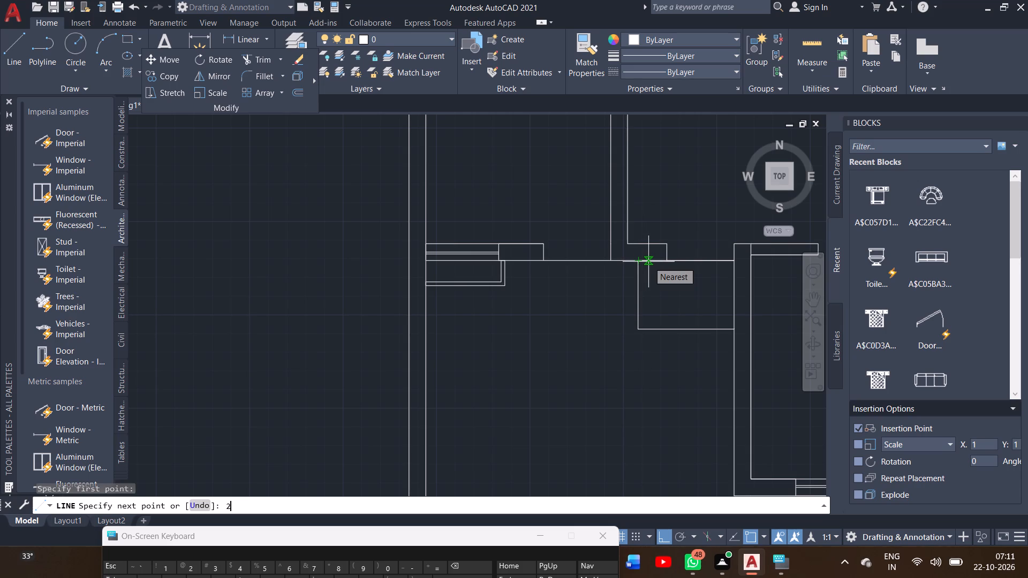
{"action": "key", "text": "shift+quotedbl"}
{"action": "key", "text": "Return"}
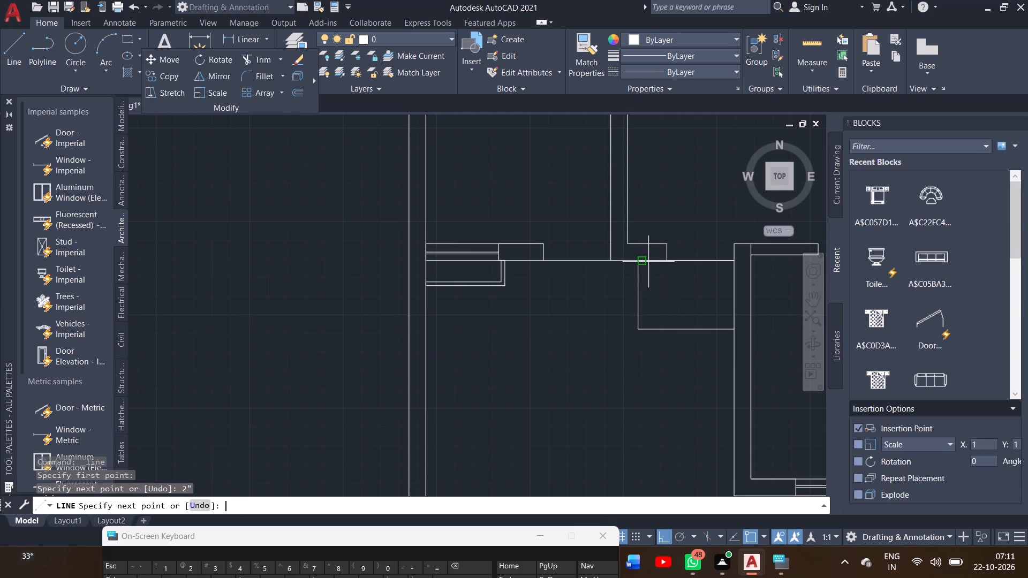
{"action": "left_click", "coordinate": [643, 328]}
{"action": "right_click", "coordinate": [648, 323]}
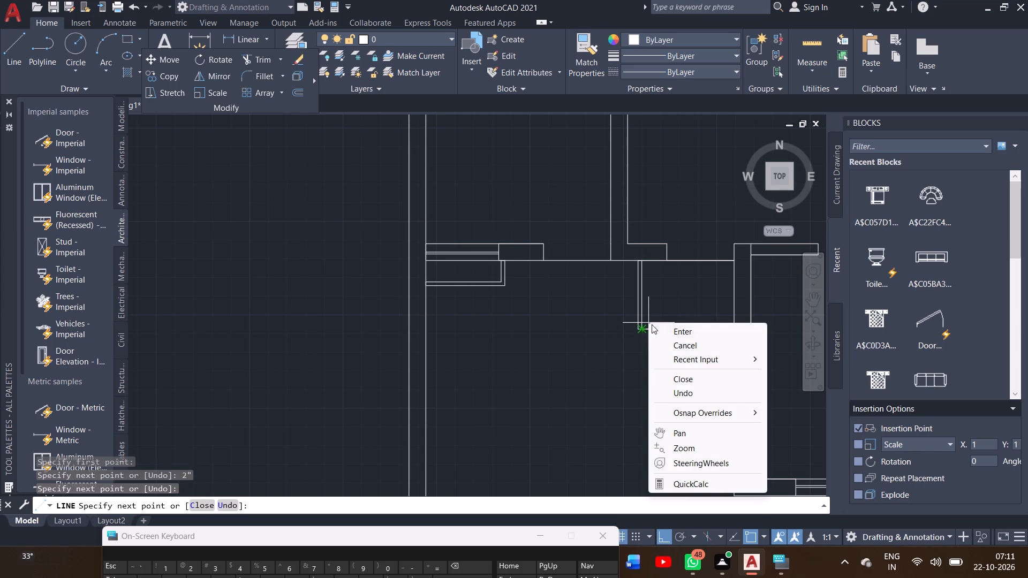
{"action": "left_click", "coordinate": [656, 328]}
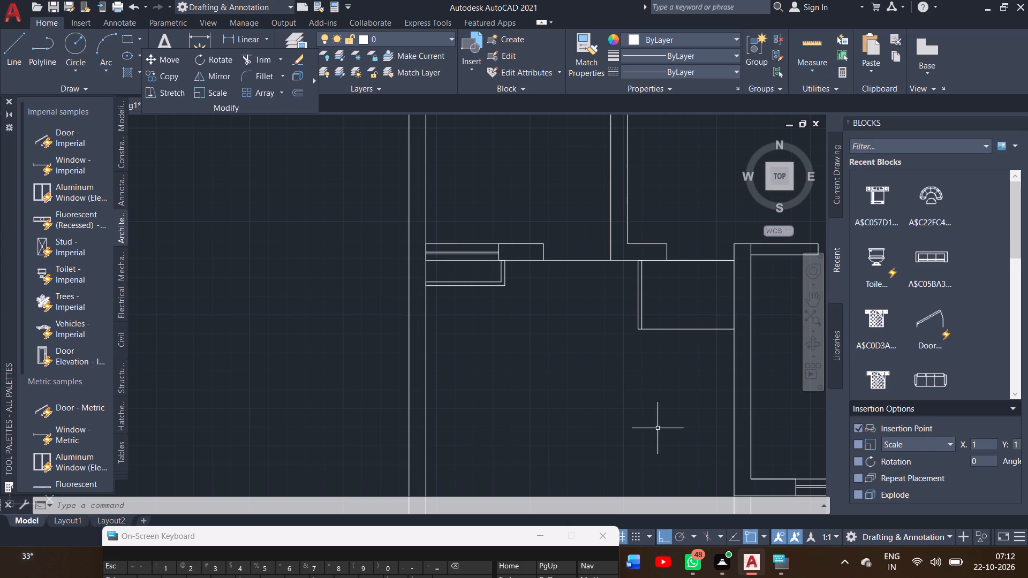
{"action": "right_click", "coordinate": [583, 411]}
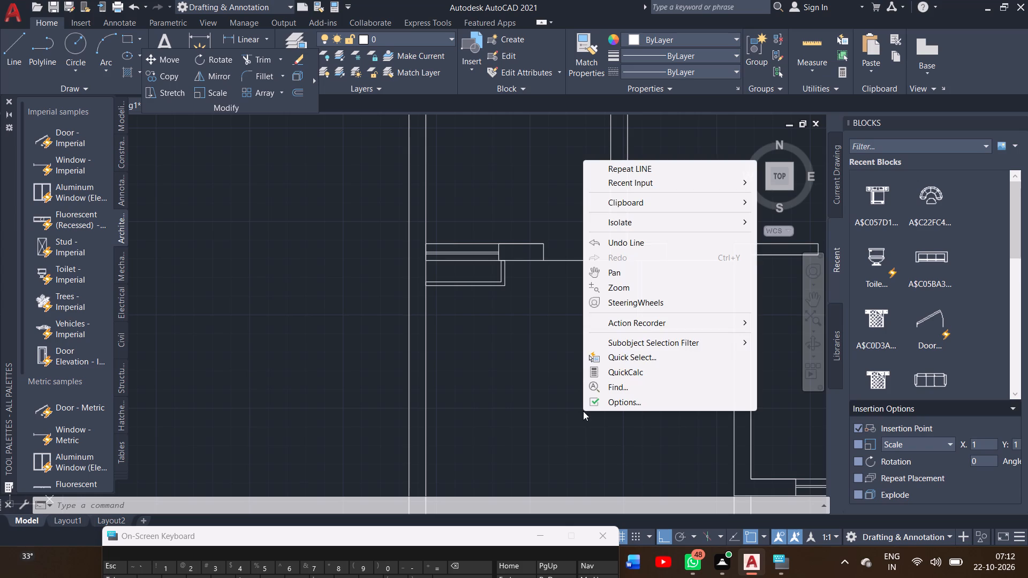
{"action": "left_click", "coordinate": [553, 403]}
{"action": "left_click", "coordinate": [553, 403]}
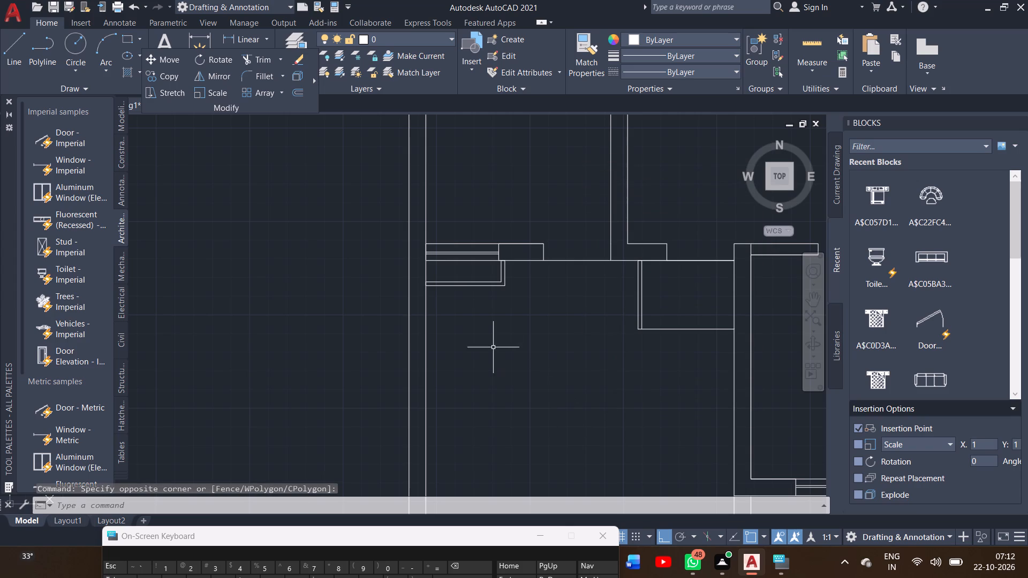
Draw a horizontal line from the small double-line outline's lower-right corner to the larger outline's left edge.
{"action": "left_click", "coordinate": [6, 57]}
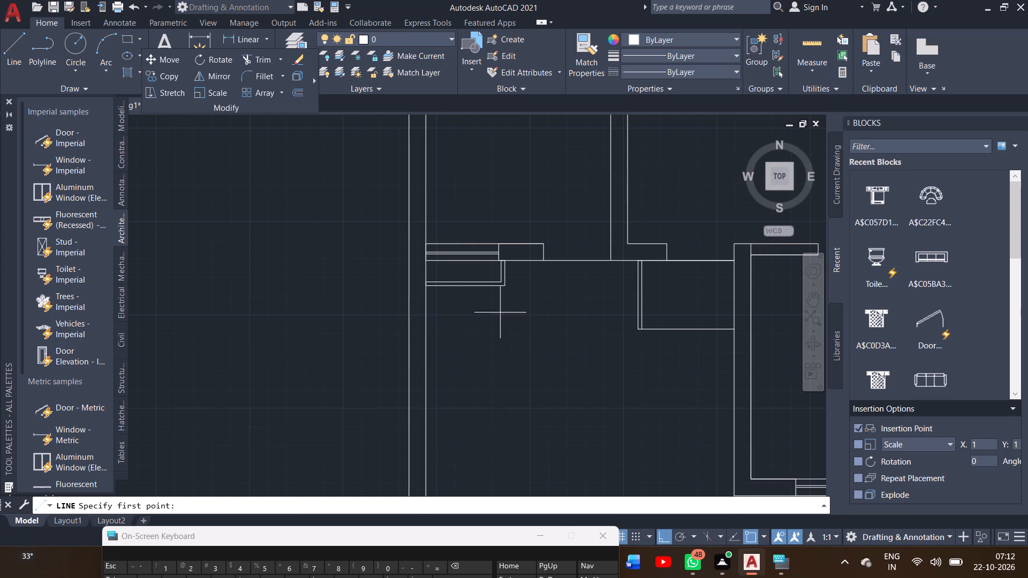
{"action": "left_click", "coordinate": [505, 284]}
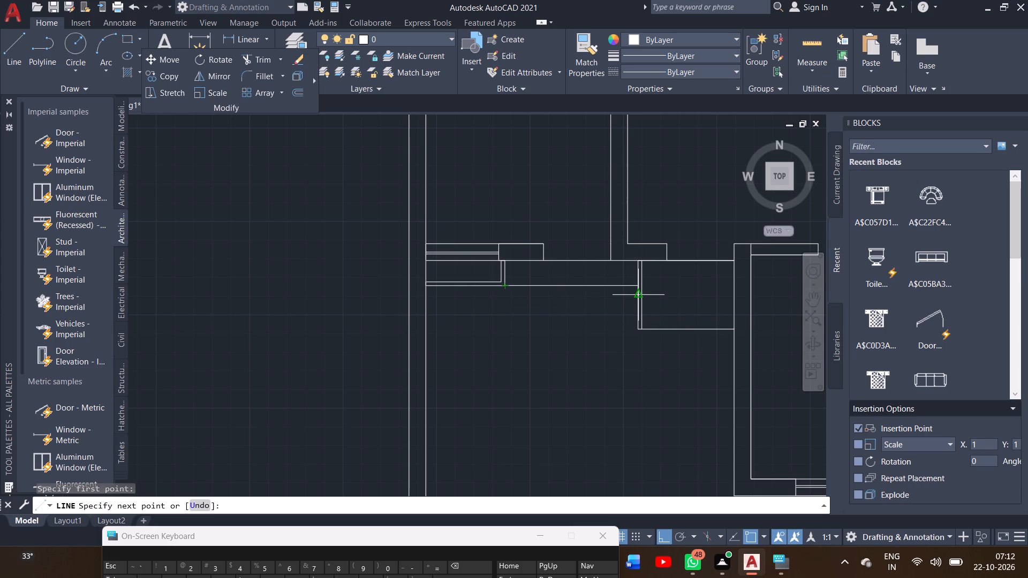
{"action": "left_click", "coordinate": [639, 285]}
{"action": "right_click", "coordinate": [639, 285]}
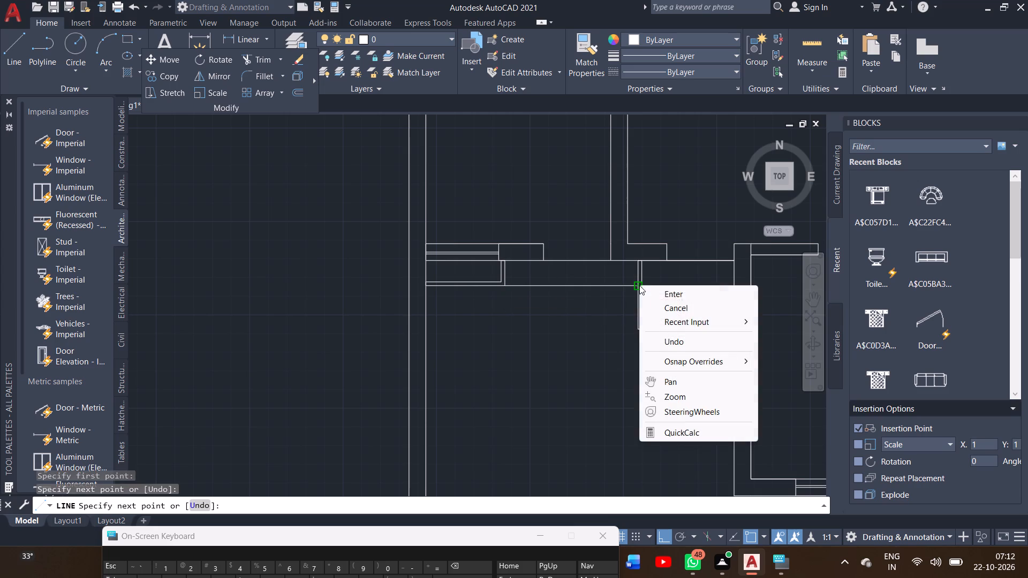
{"action": "left_click", "coordinate": [649, 290]}
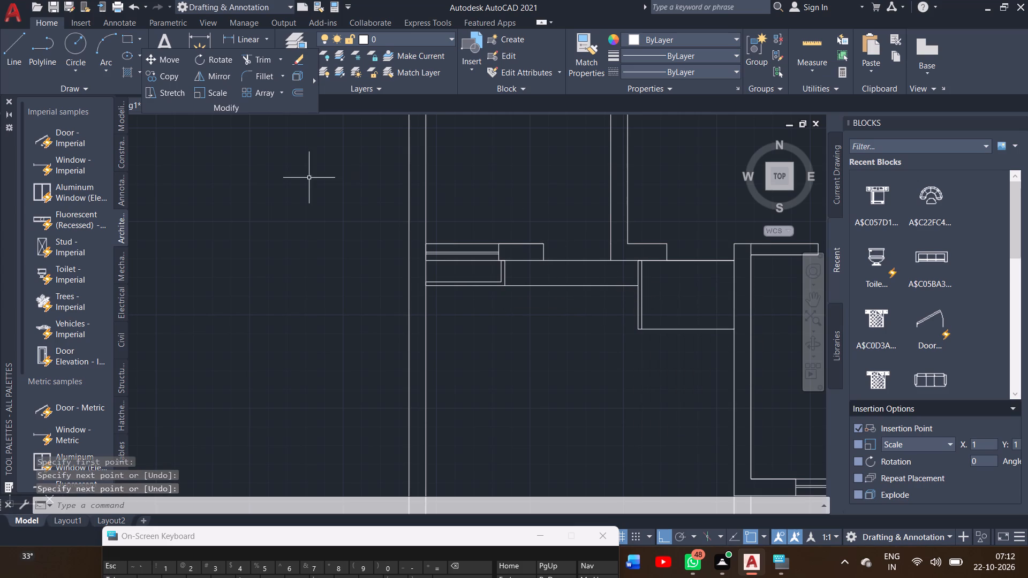
Draw a second horizontal line between the two outlines, midway between the wall face and the connecting line.
{"action": "left_click", "coordinate": [20, 45]}
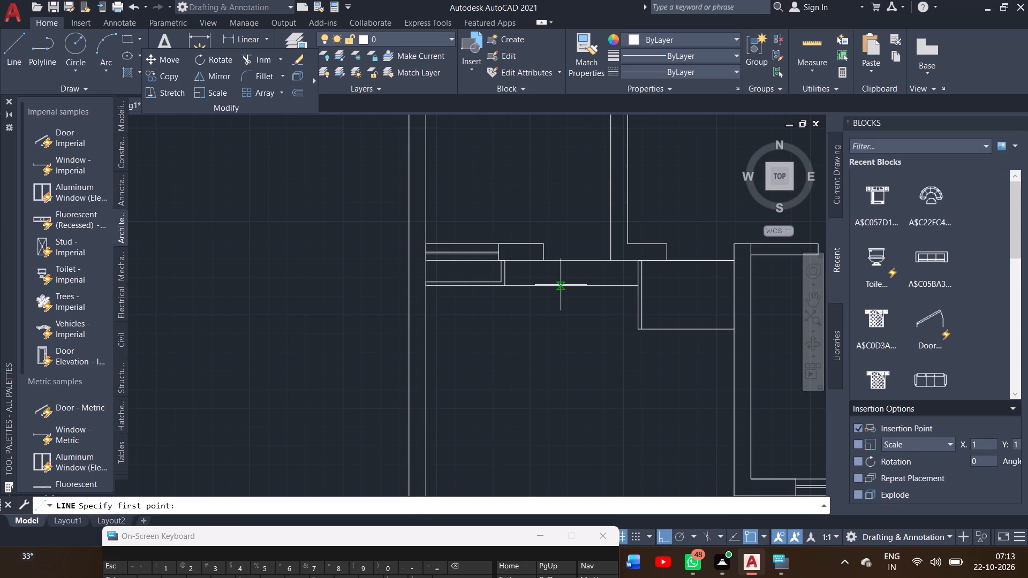
{"action": "scroll", "coordinate": [561, 285], "scroll_direction": "up", "scroll_amount": 1, "text": "ctrl"}
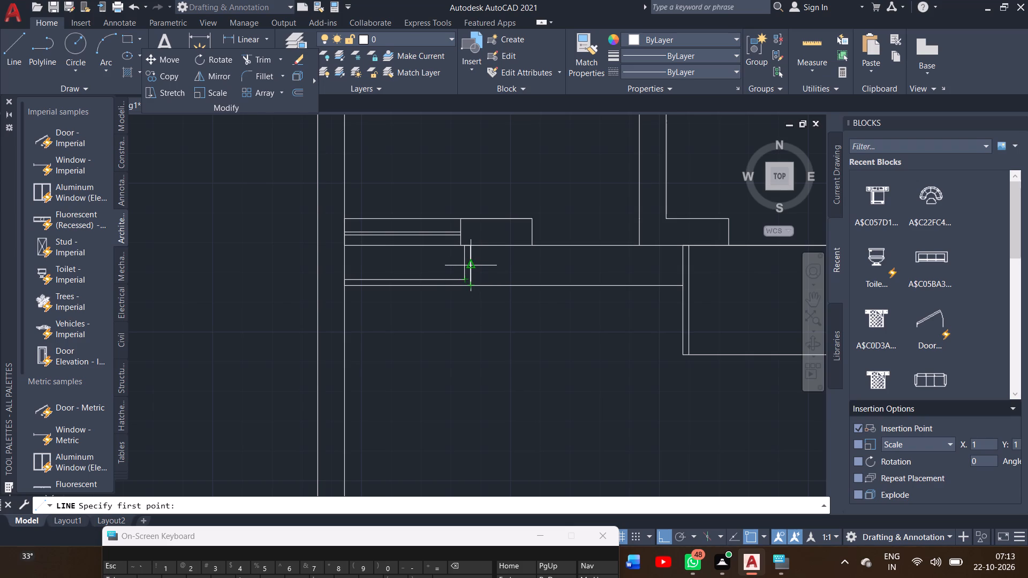
{"action": "left_click", "coordinate": [472, 265]}
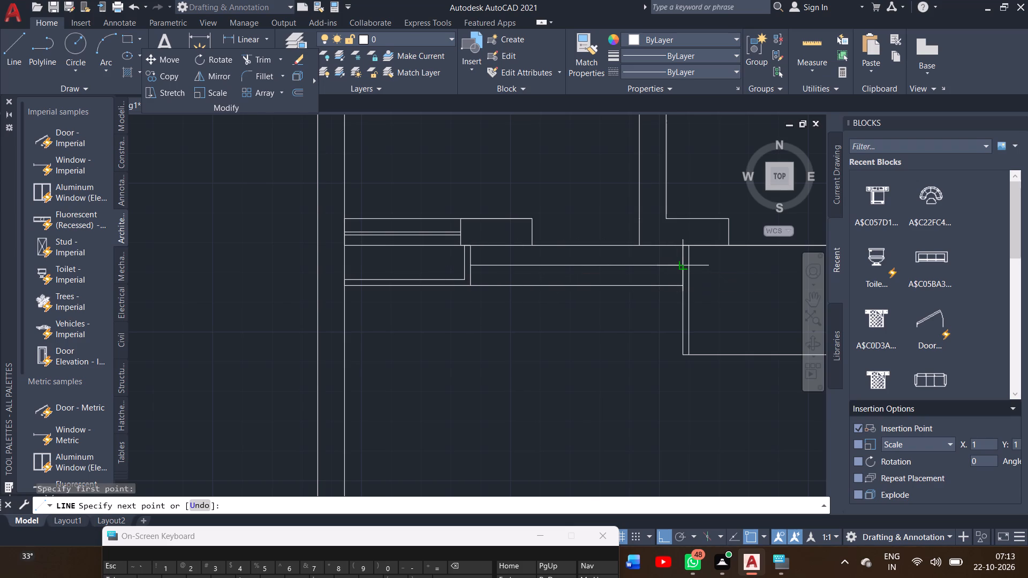
{"action": "left_click", "coordinate": [680, 268]}
{"action": "right_click", "coordinate": [680, 268]}
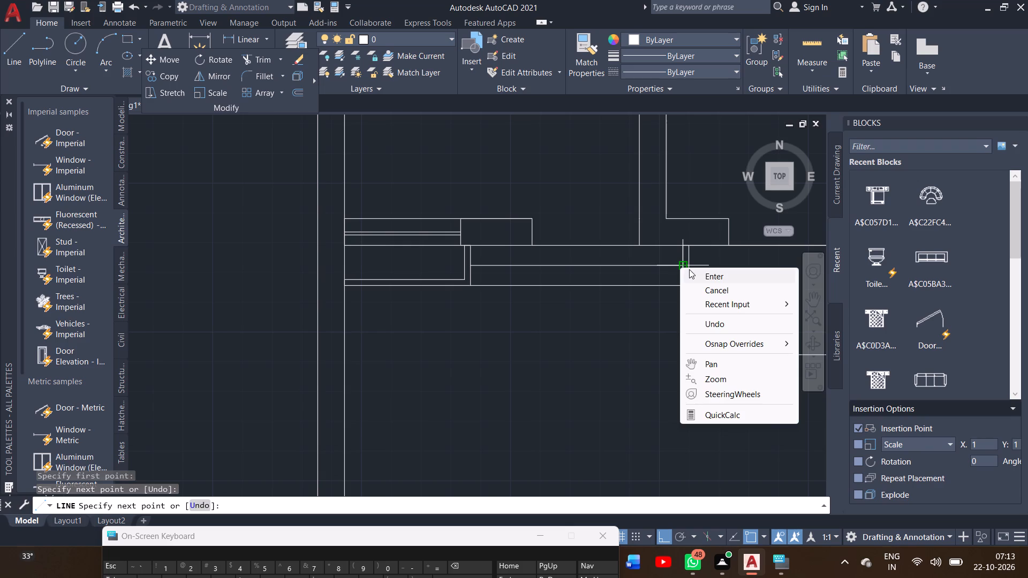
{"action": "left_click", "coordinate": [689, 269]}
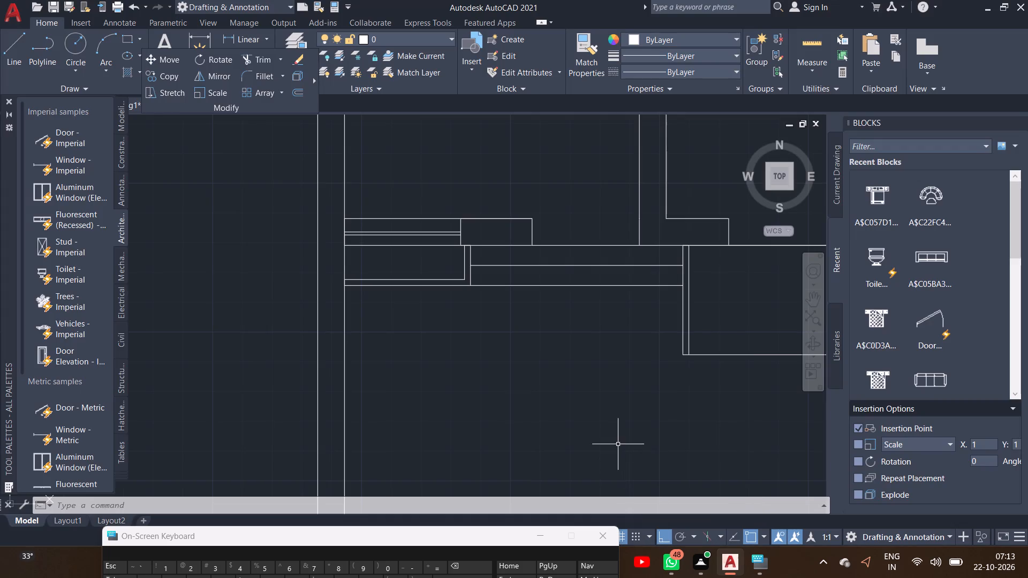
Draw a vertical line closing the small left room's door opening, from the wall stub's lower-right corner down to the wall corner below.
{"action": "scroll", "coordinate": [473, 330], "scroll_direction": "down", "scroll_amount": 2, "text": "ctrl"}
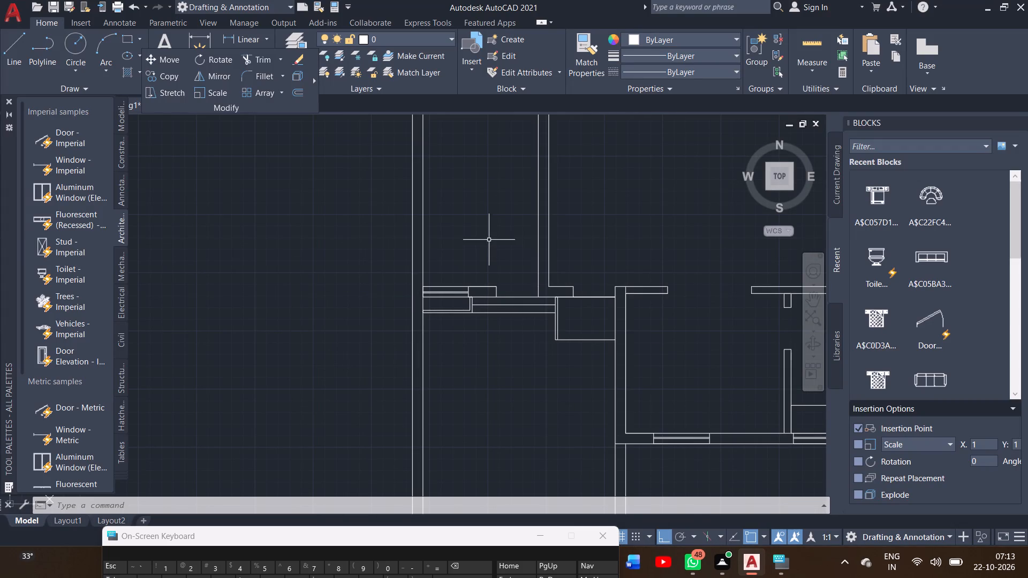
{"action": "left_click", "coordinate": [814, 302]}
{"action": "left_click_drag", "start_coordinate": [657, 260], "coordinate": [646, 371]}
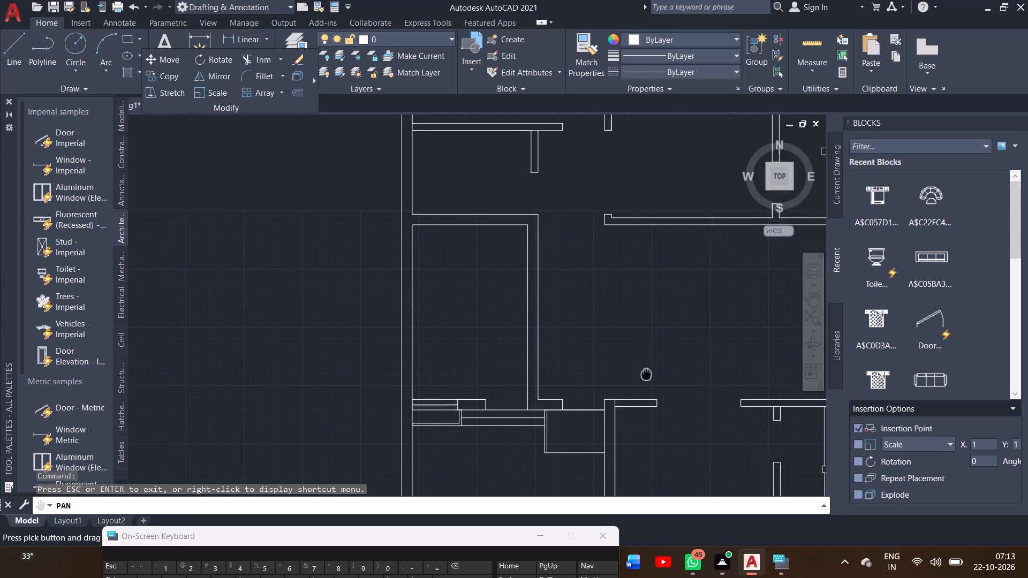
{"action": "left_click_drag", "start_coordinate": [646, 371], "coordinate": [642, 359]}
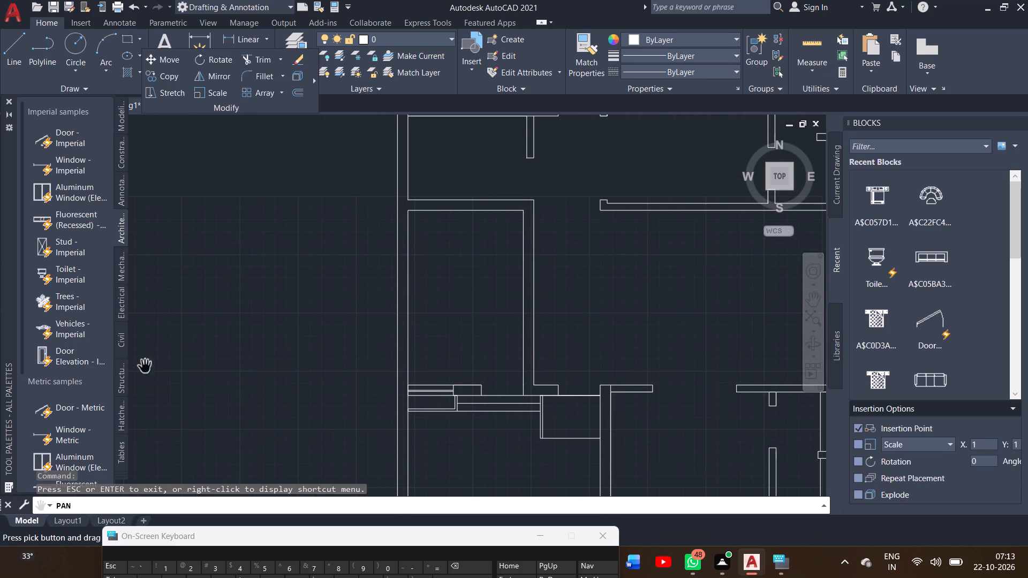
{"action": "right_click", "coordinate": [208, 336]}
{"action": "left_click", "coordinate": [215, 345]}
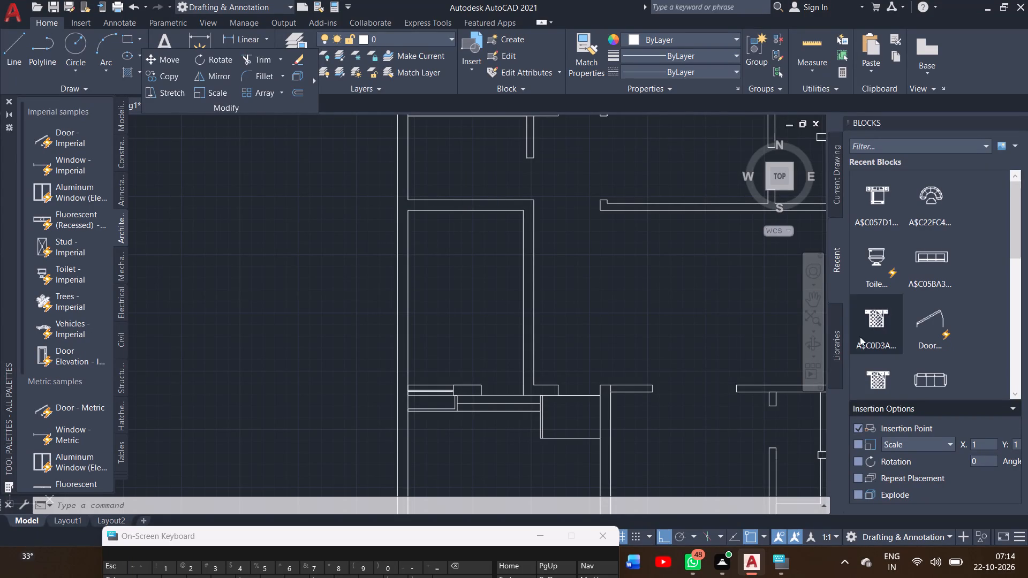
{"action": "left_click", "coordinate": [820, 302]}
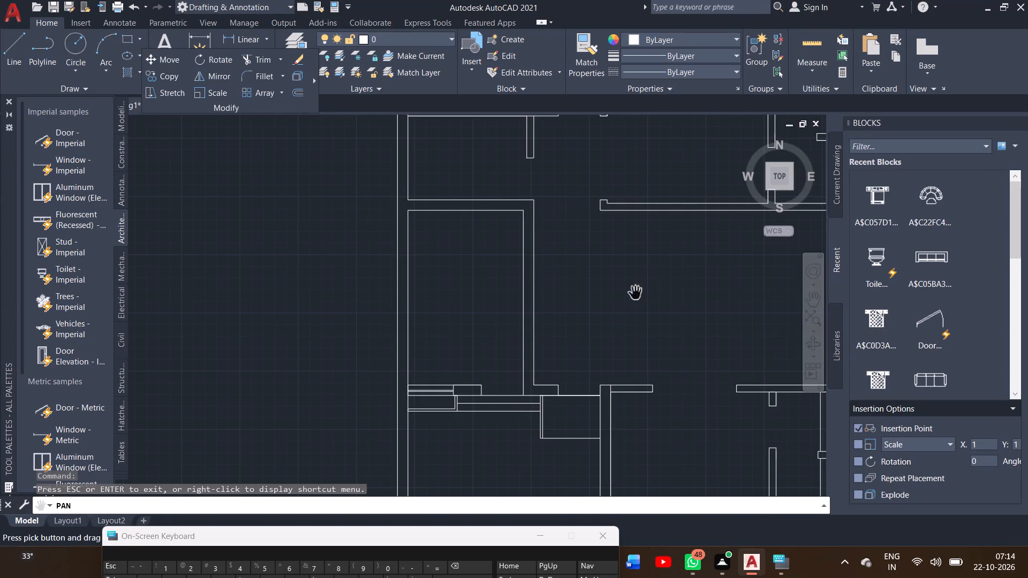
{"action": "left_click_drag", "start_coordinate": [619, 273], "coordinate": [616, 370]}
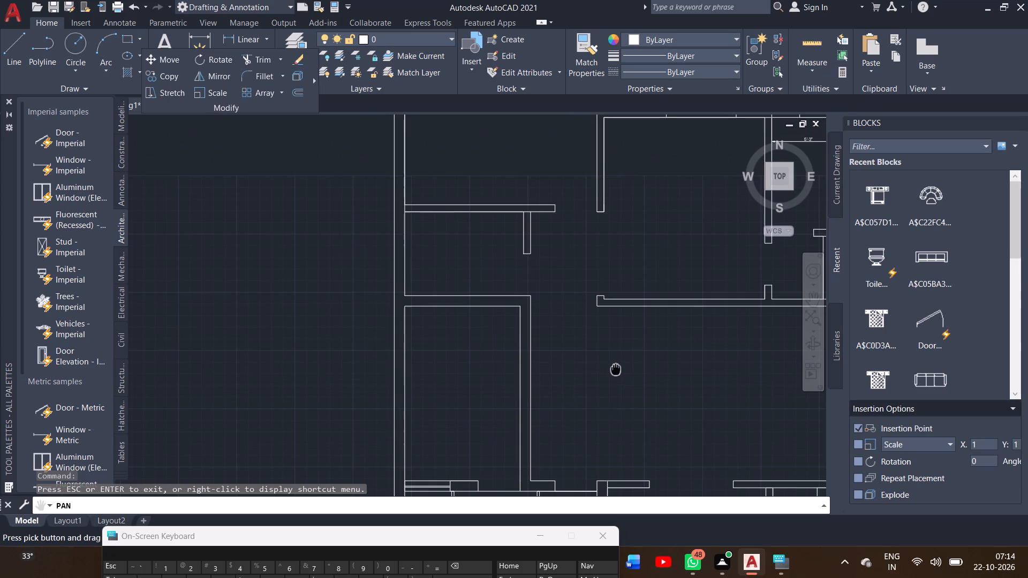
{"action": "left_click_drag", "start_coordinate": [616, 370], "coordinate": [614, 369]}
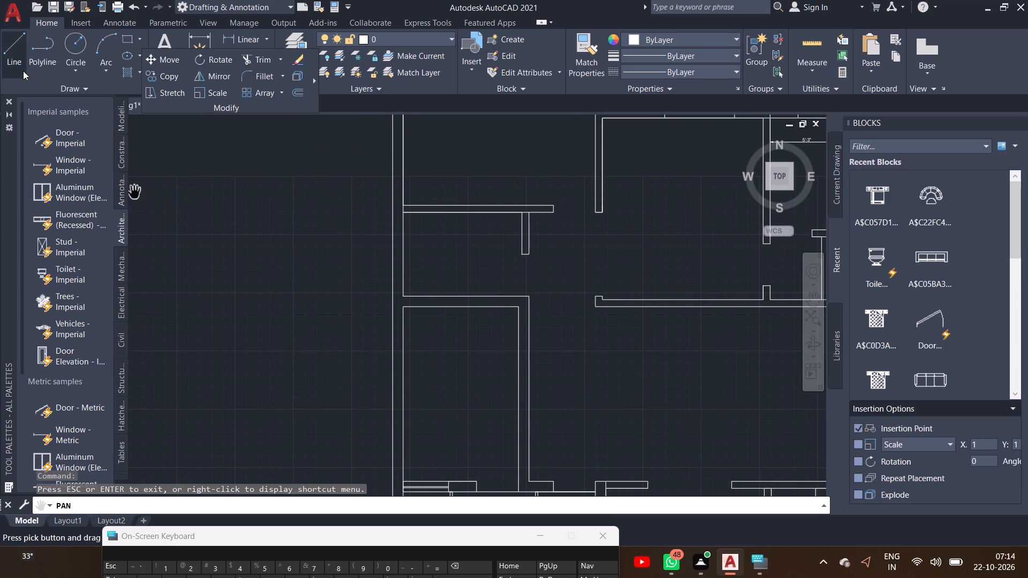
{"action": "left_click", "coordinate": [20, 69]}
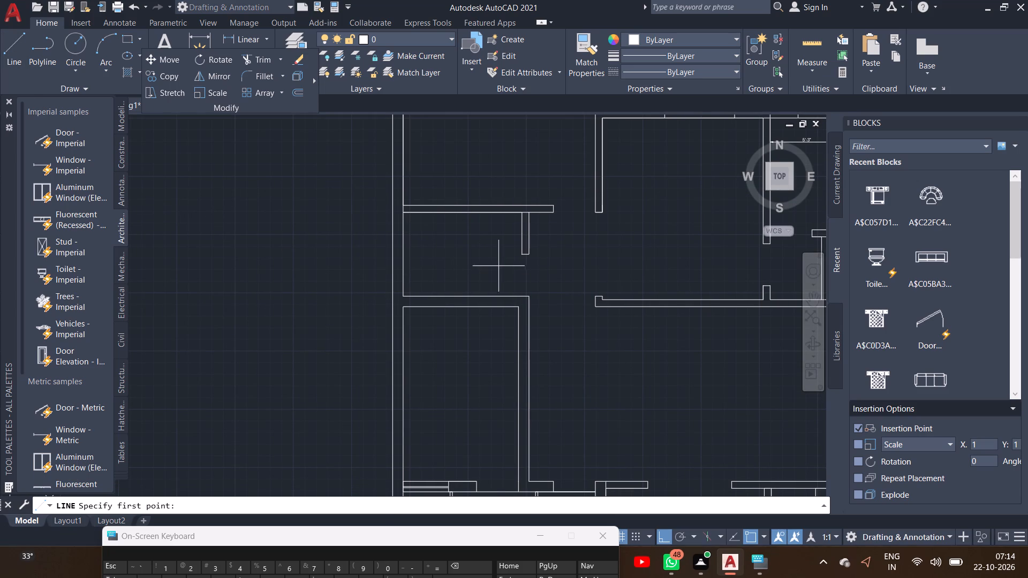
{"action": "left_click_drag", "start_coordinate": [533, 257], "coordinate": [530, 301]}
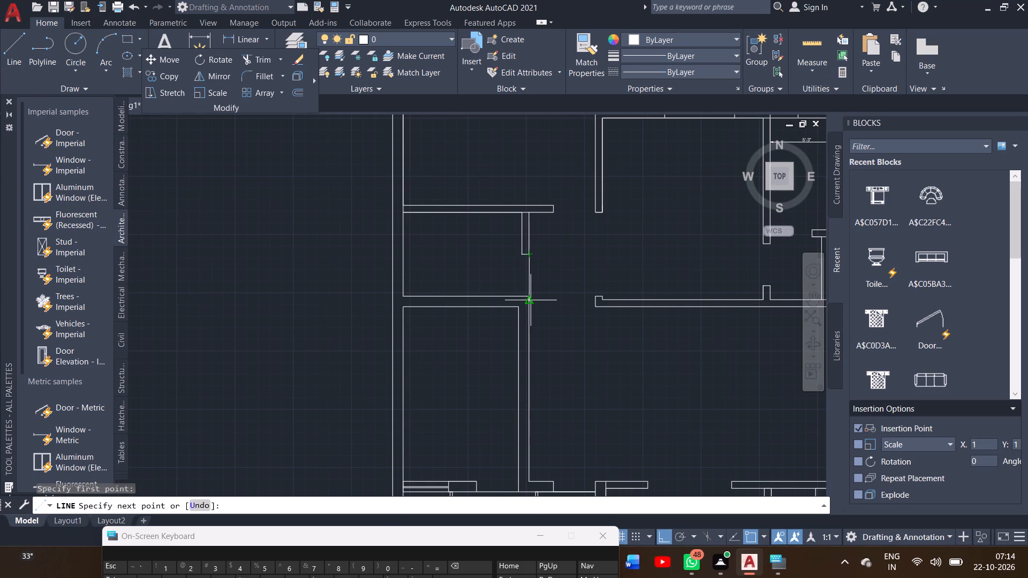
{"action": "left_click_drag", "start_coordinate": [530, 301], "coordinate": [530, 301]}
{"action": "left_click", "coordinate": [533, 295]}
{"action": "right_click", "coordinate": [533, 295]}
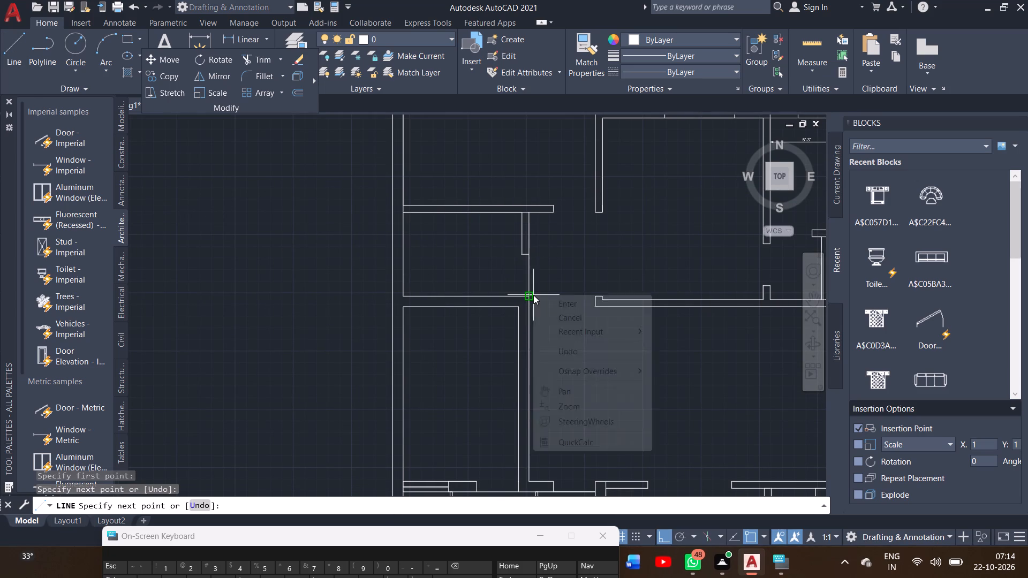
{"action": "left_click", "coordinate": [541, 302]}
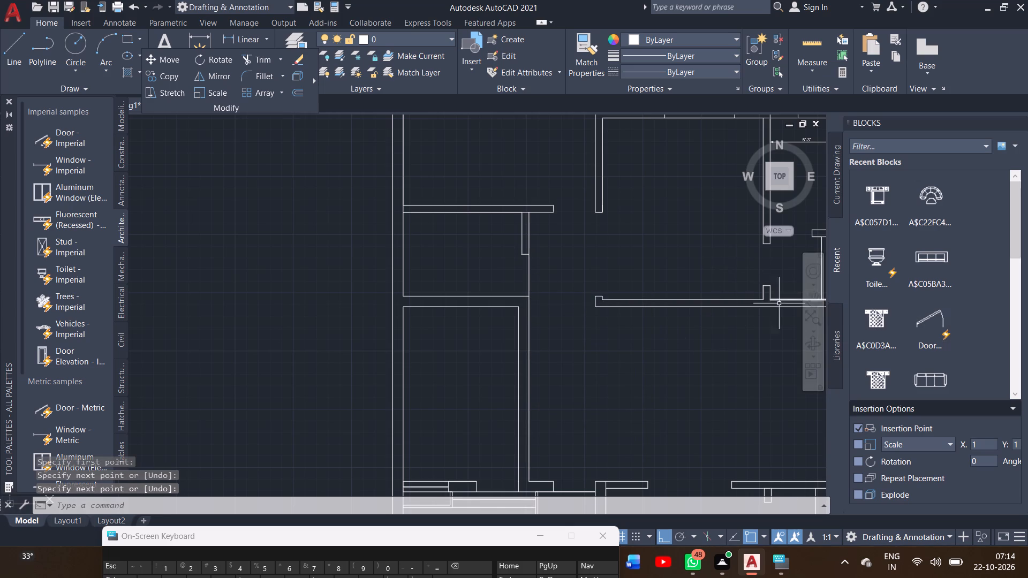
Draw a horizontal line across the upper-left room's door opening, from the wall end's lower corner to the vertical wall's lower-left corner.
{"action": "left_click", "coordinate": [814, 305]}
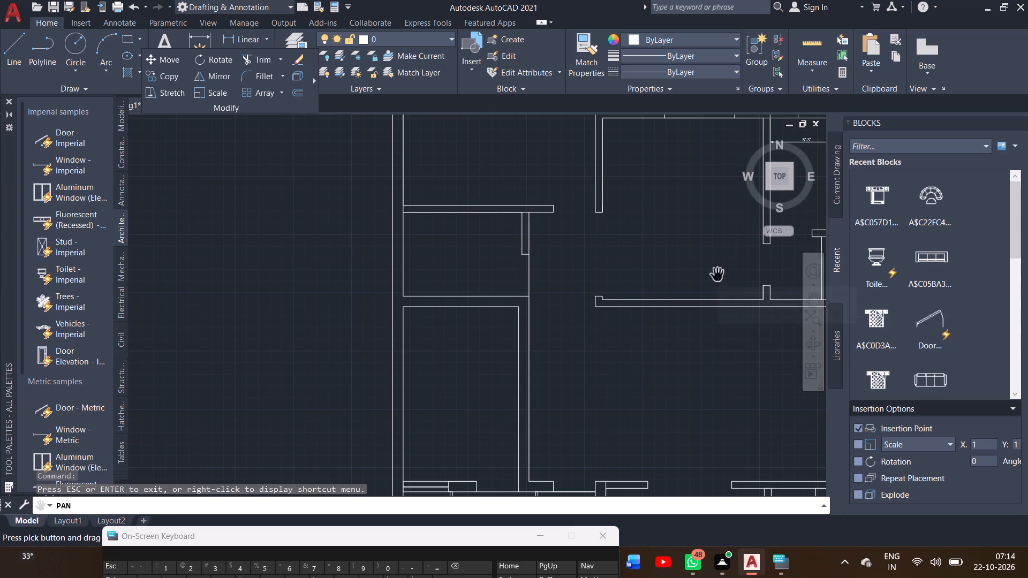
{"action": "left_click_drag", "start_coordinate": [717, 274], "coordinate": [635, 395]}
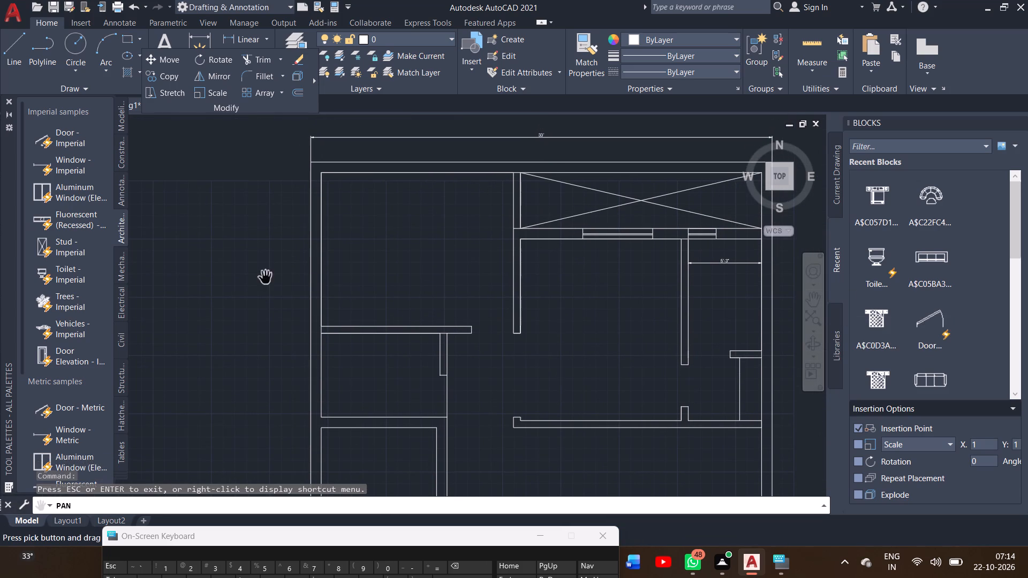
{"action": "left_click", "coordinate": [24, 52]}
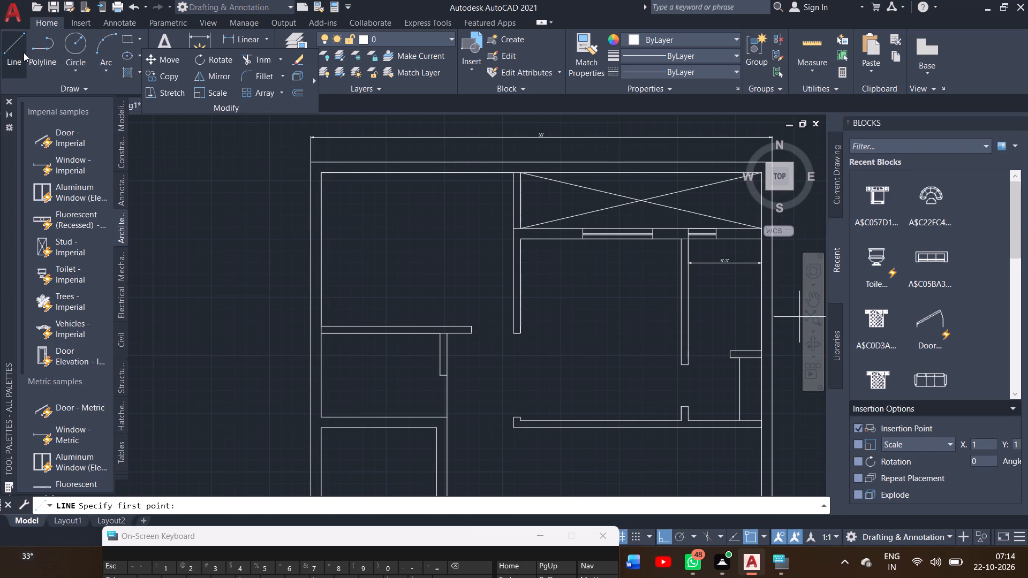
{"action": "left_click", "coordinate": [469, 333]}
{"action": "left_click", "coordinate": [512, 334]}
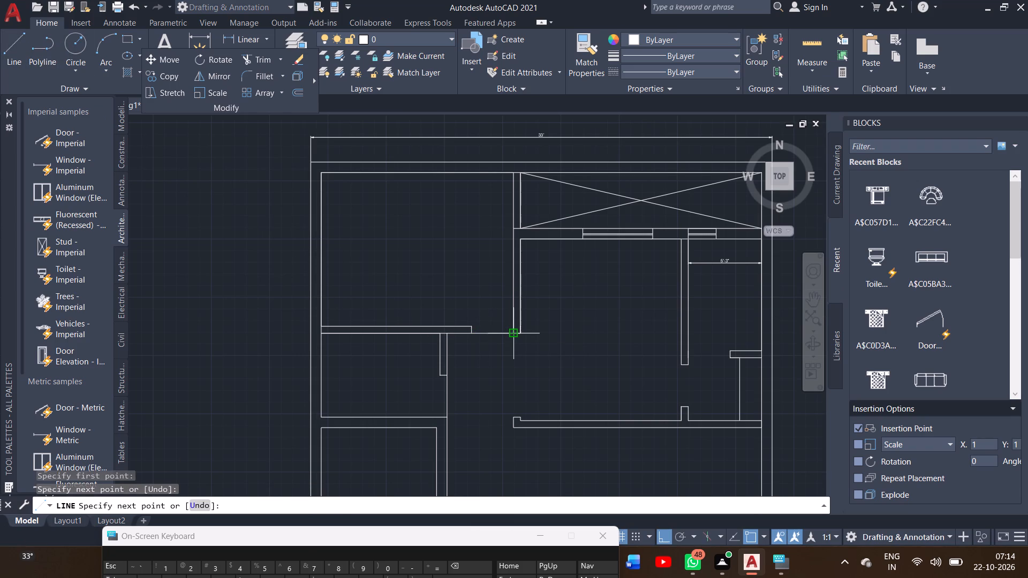
{"action": "right_click", "coordinate": [512, 334]}
{"action": "left_click", "coordinate": [521, 339]}
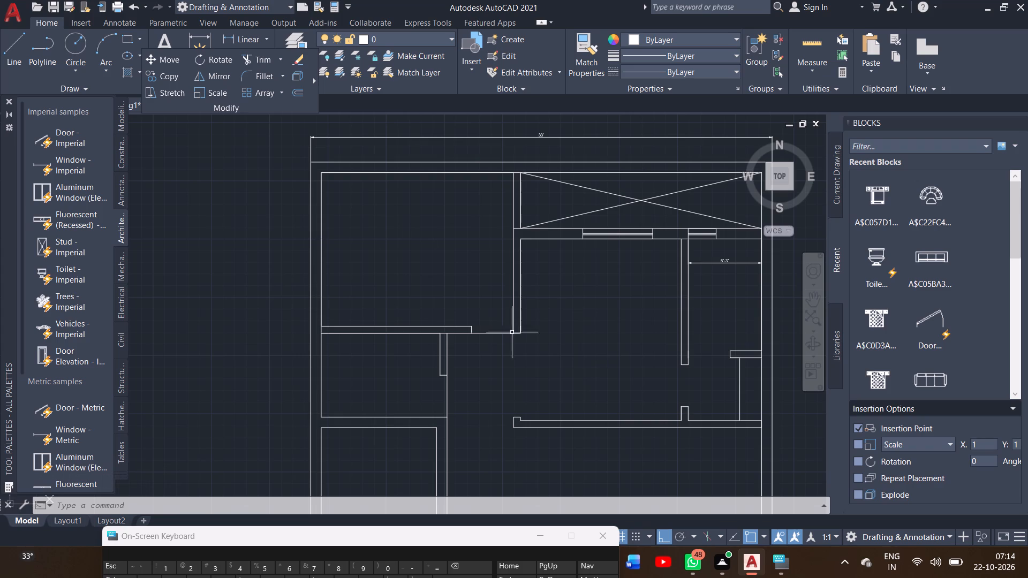
Start a line at the lower-left corner of the vertical wall end above the upper-right room's door opening.
{"action": "left_click", "coordinate": [12, 53]}
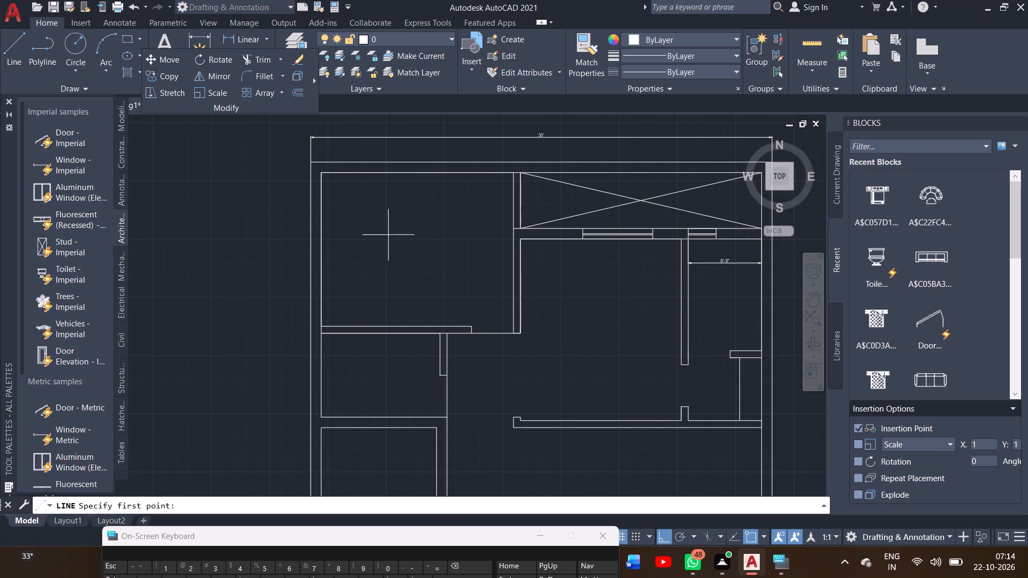
{"action": "left_click", "coordinate": [679, 365]}
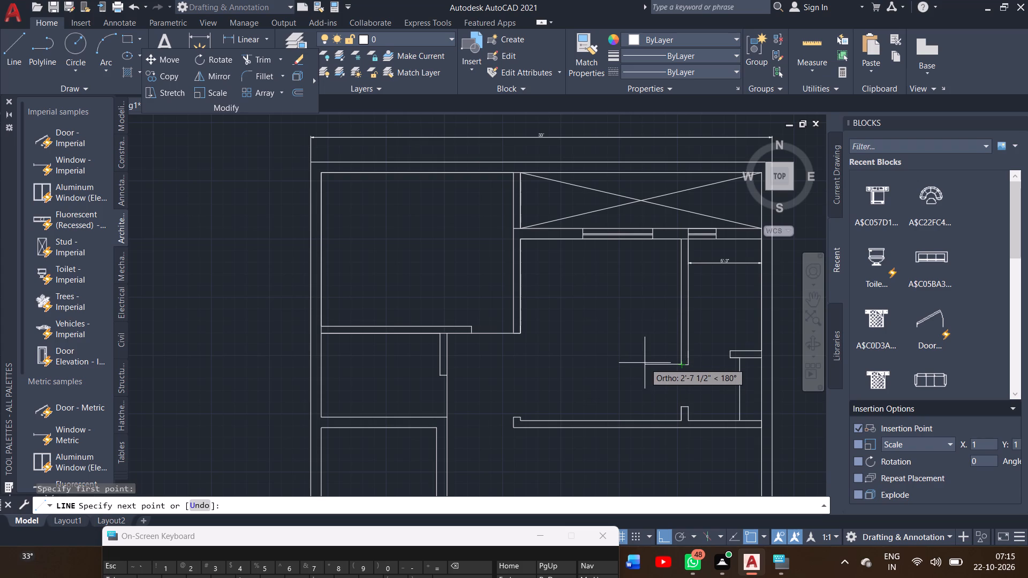
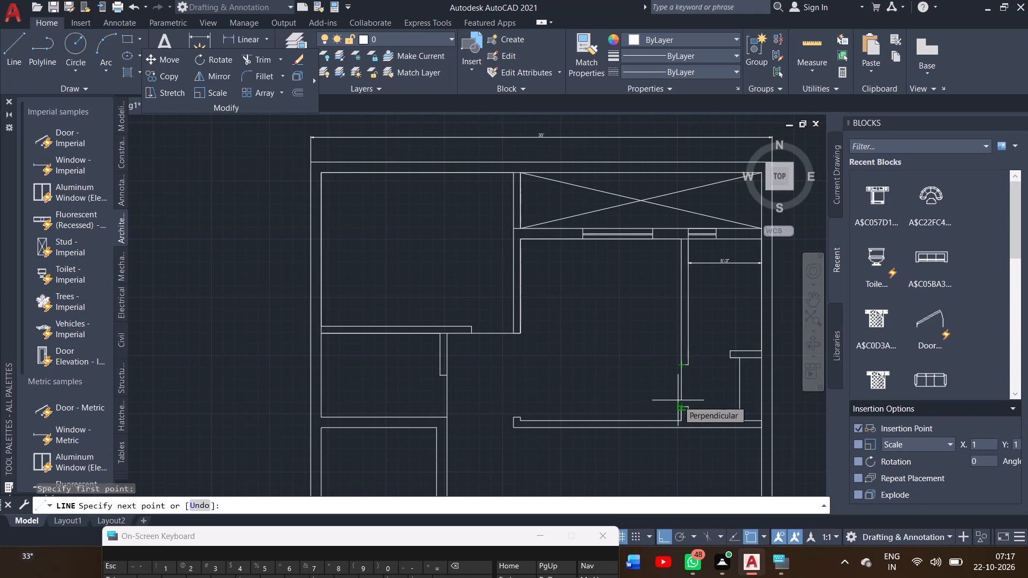
Finish the line across the door opening in the partition beside the narrow northeast room, ending at the lower wall stub.
{"action": "scroll", "coordinate": [678, 400], "scroll_direction": "up", "scroll_amount": 2, "text": "ctrl"}
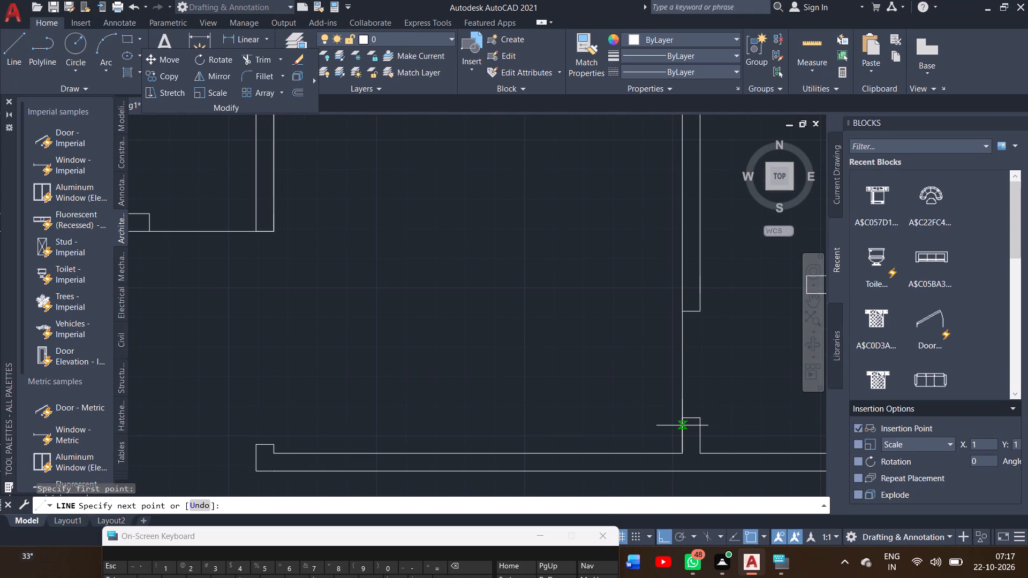
{"action": "left_click", "coordinate": [682, 416]}
{"action": "right_click", "coordinate": [682, 416]}
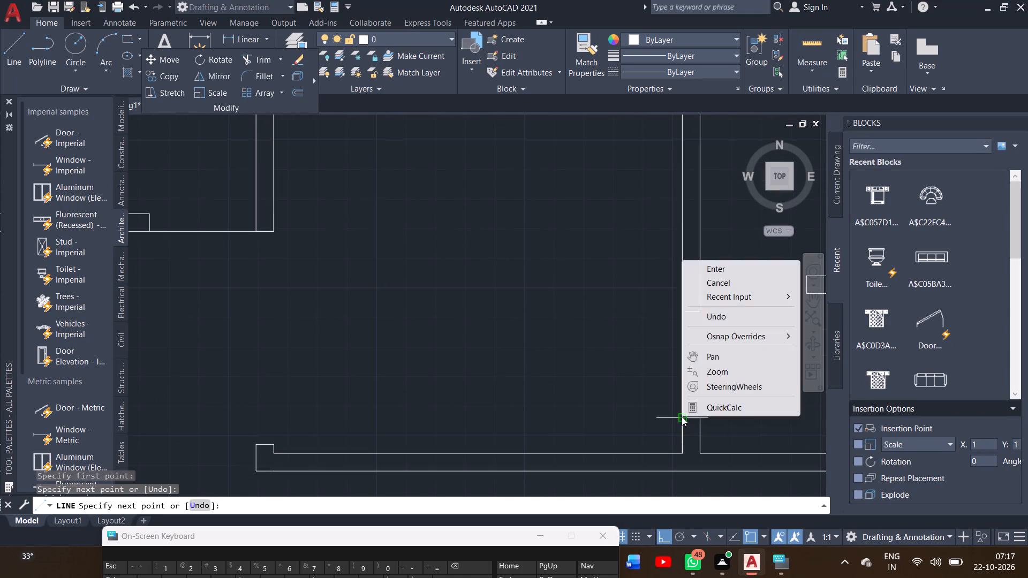
{"action": "left_click", "coordinate": [719, 263]}
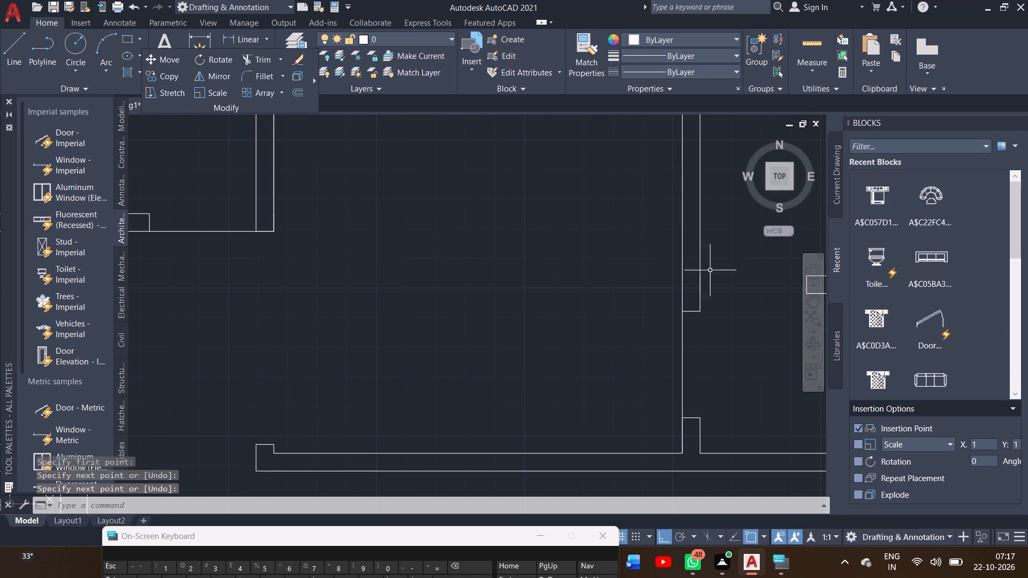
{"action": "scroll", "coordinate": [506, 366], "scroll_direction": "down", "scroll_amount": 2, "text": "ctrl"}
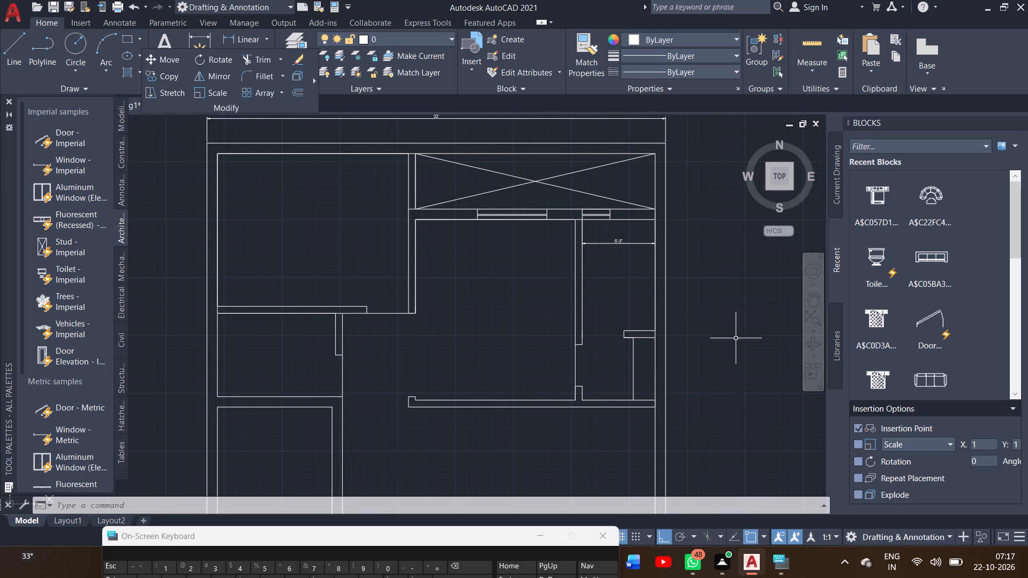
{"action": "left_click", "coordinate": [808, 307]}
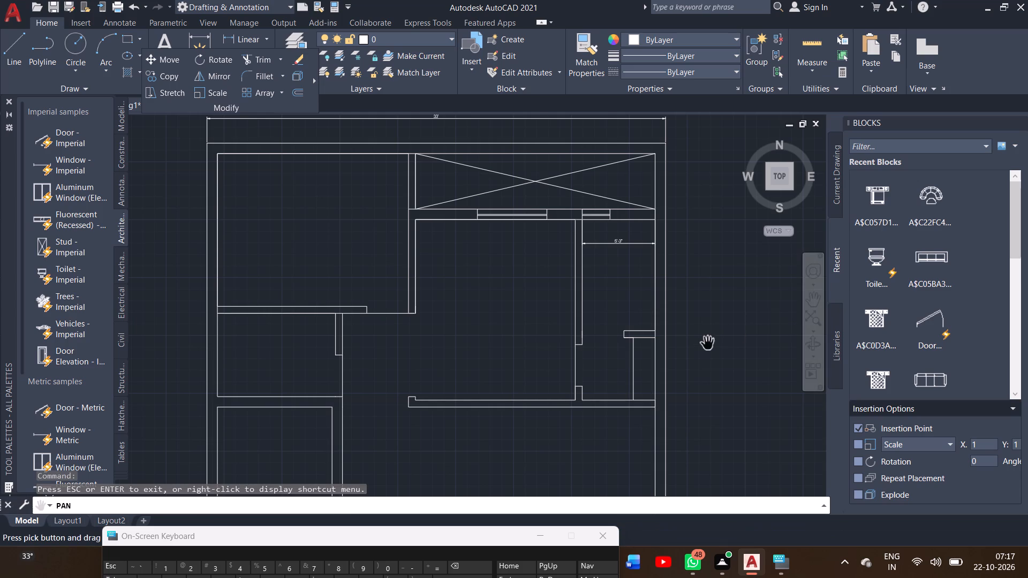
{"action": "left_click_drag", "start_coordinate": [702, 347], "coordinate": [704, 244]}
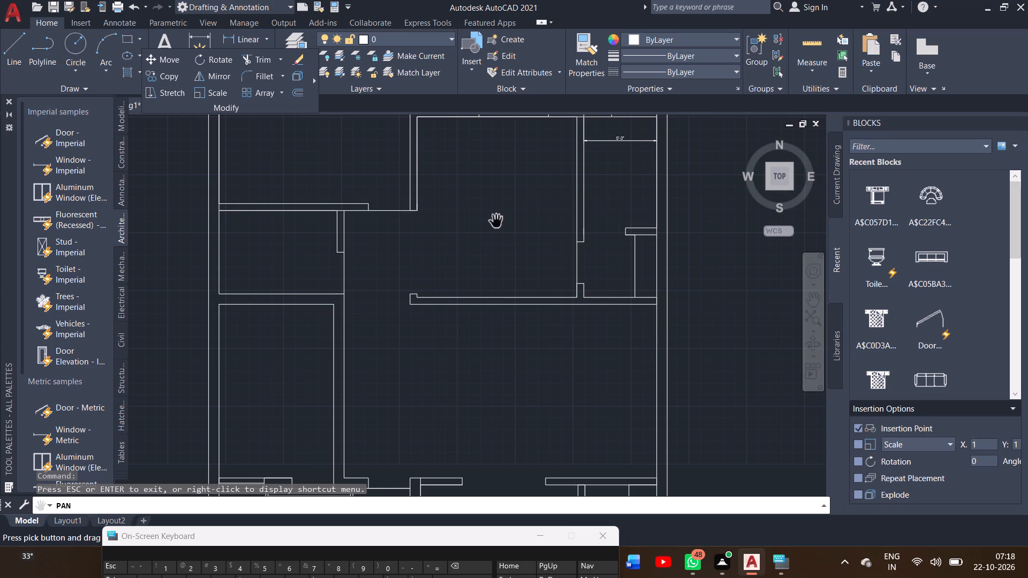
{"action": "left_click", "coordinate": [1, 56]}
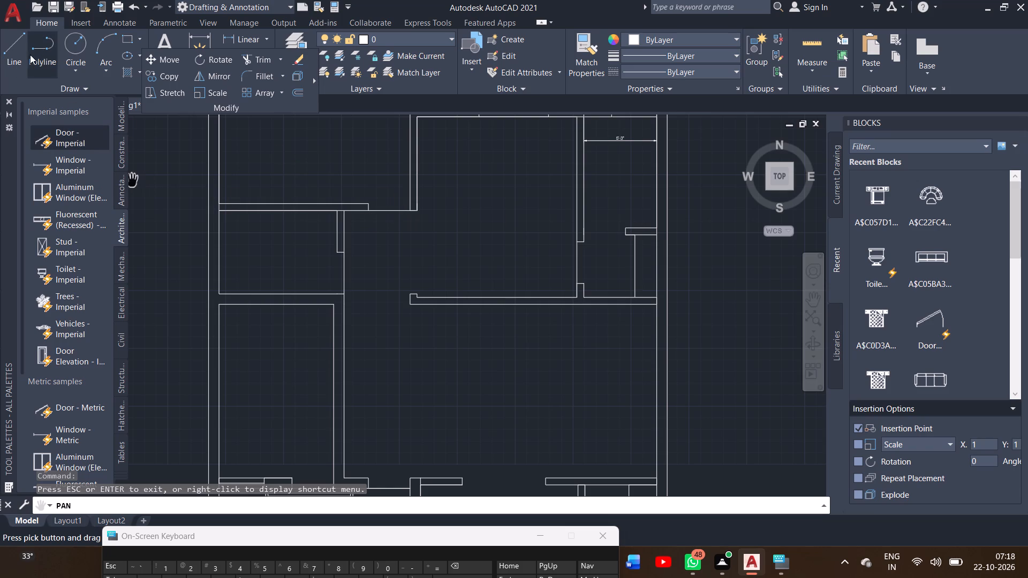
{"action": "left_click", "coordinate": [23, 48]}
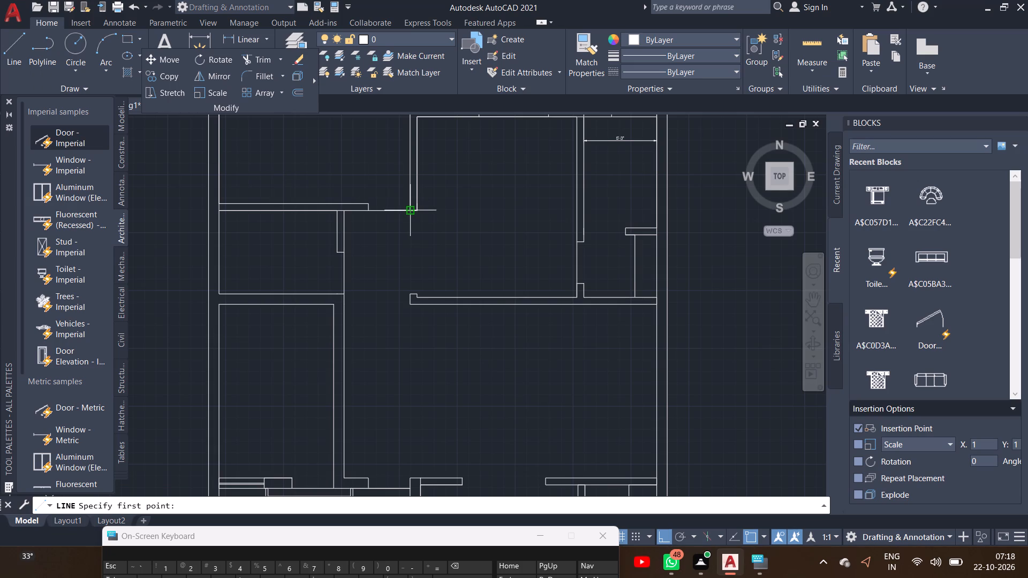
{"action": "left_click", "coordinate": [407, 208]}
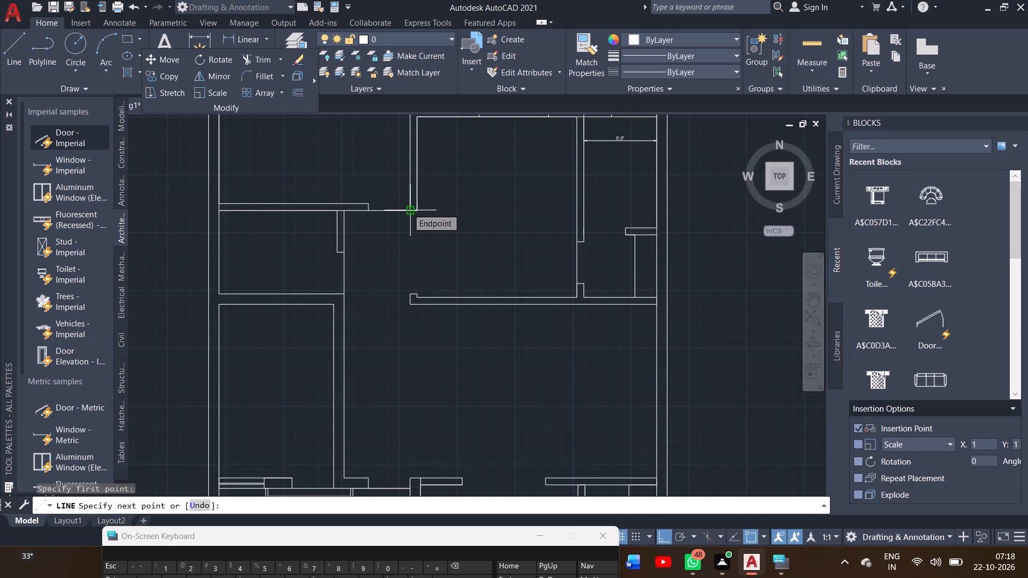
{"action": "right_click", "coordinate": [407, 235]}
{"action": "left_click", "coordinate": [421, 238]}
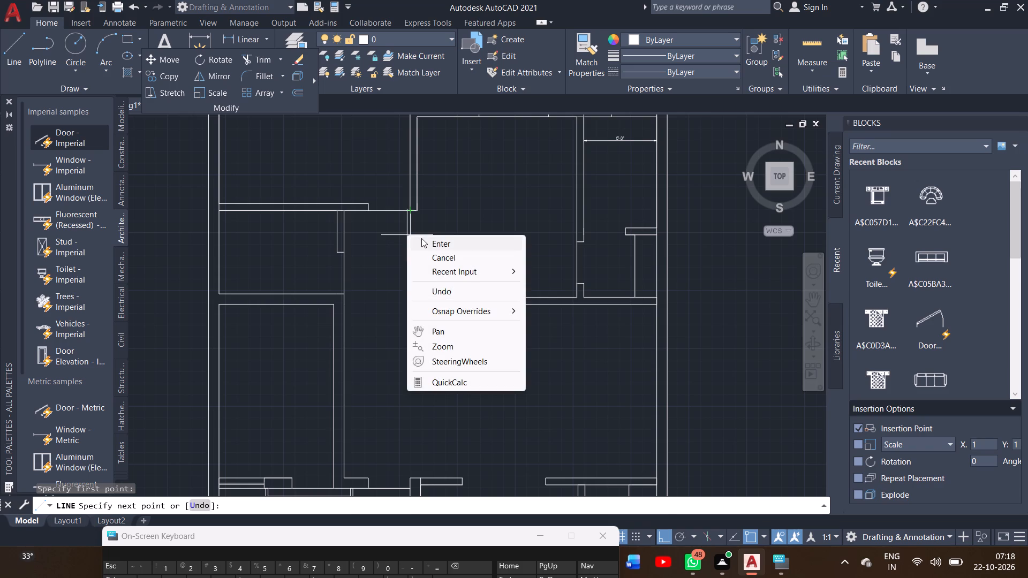
Draw the west wall of the upper middle room with connected lines along both faces, between the lower corner stub and the upper wall end.
{"action": "left_click", "coordinate": [5, 55]}
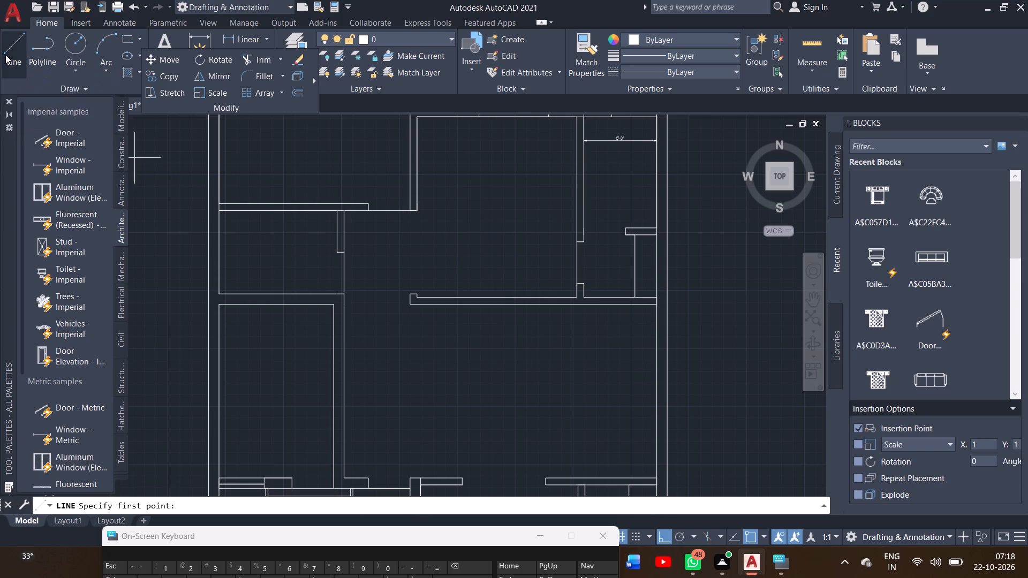
{"action": "left_click", "coordinate": [408, 291]}
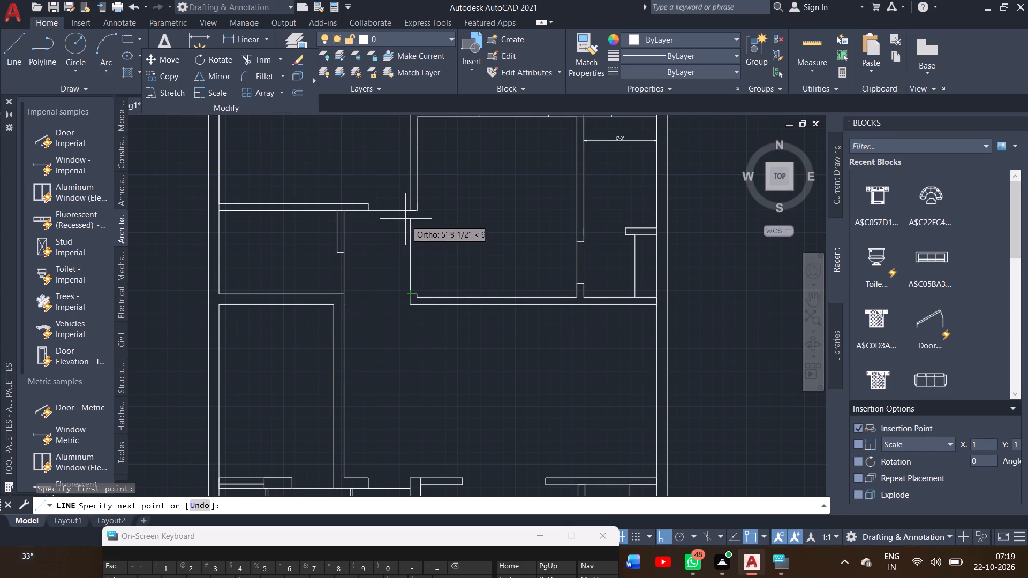
{"action": "left_click", "coordinate": [409, 211]}
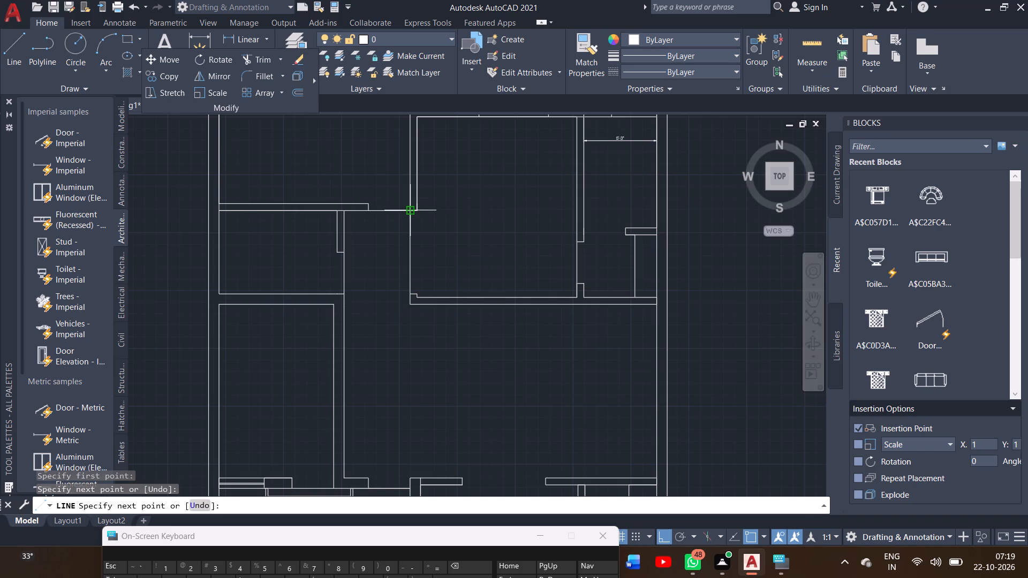
{"action": "left_click_drag", "start_coordinate": [419, 209], "coordinate": [416, 246]}
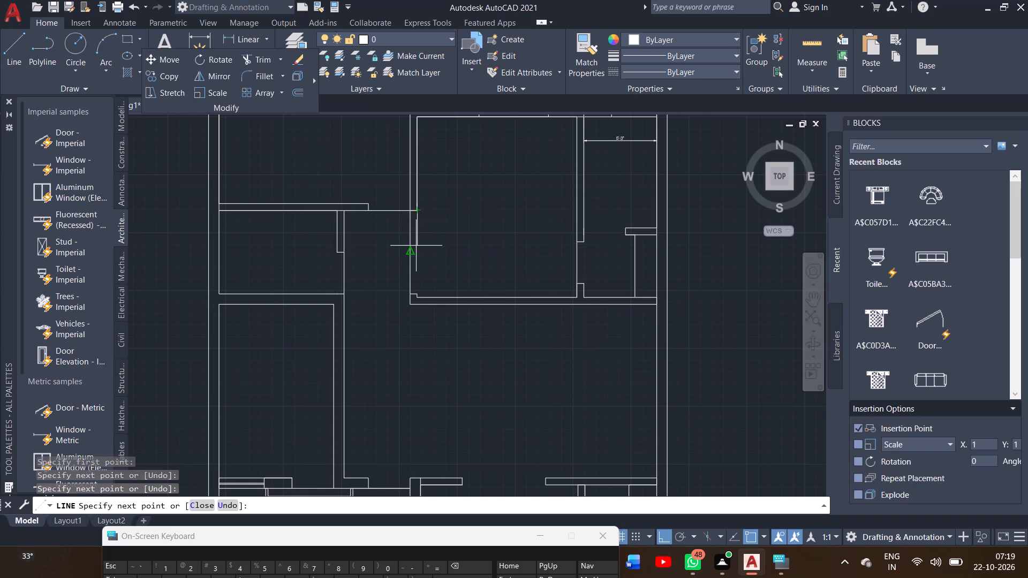
{"action": "left_click_drag", "start_coordinate": [416, 246], "coordinate": [416, 291]}
{"action": "left_click", "coordinate": [416, 291]}
{"action": "right_click", "coordinate": [456, 264]}
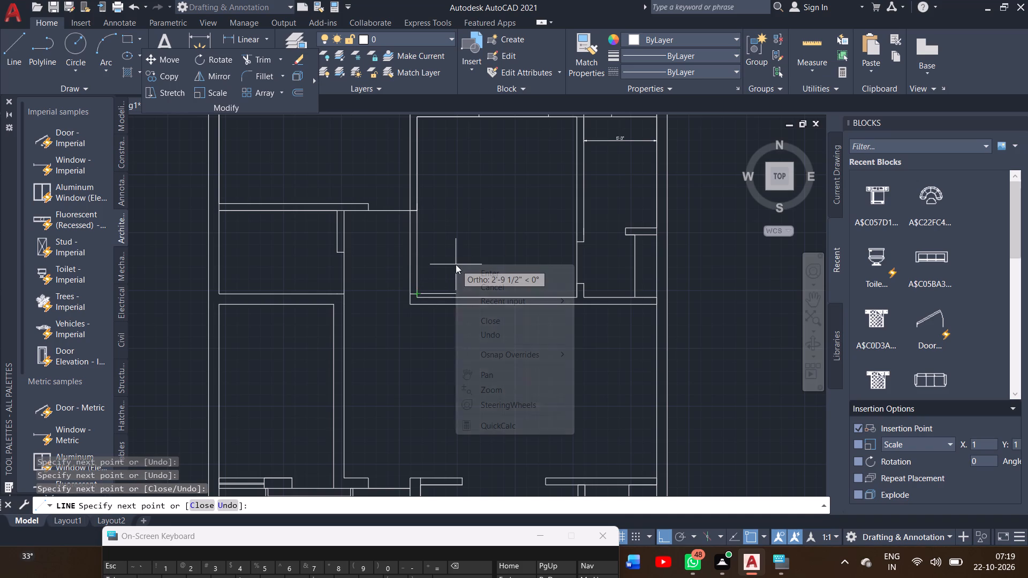
{"action": "left_click", "coordinate": [472, 270]}
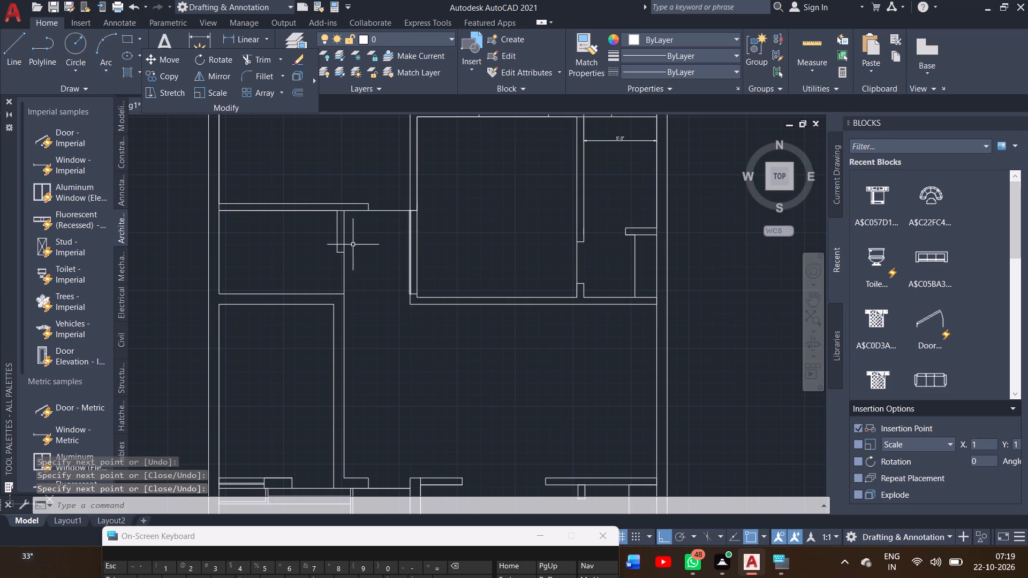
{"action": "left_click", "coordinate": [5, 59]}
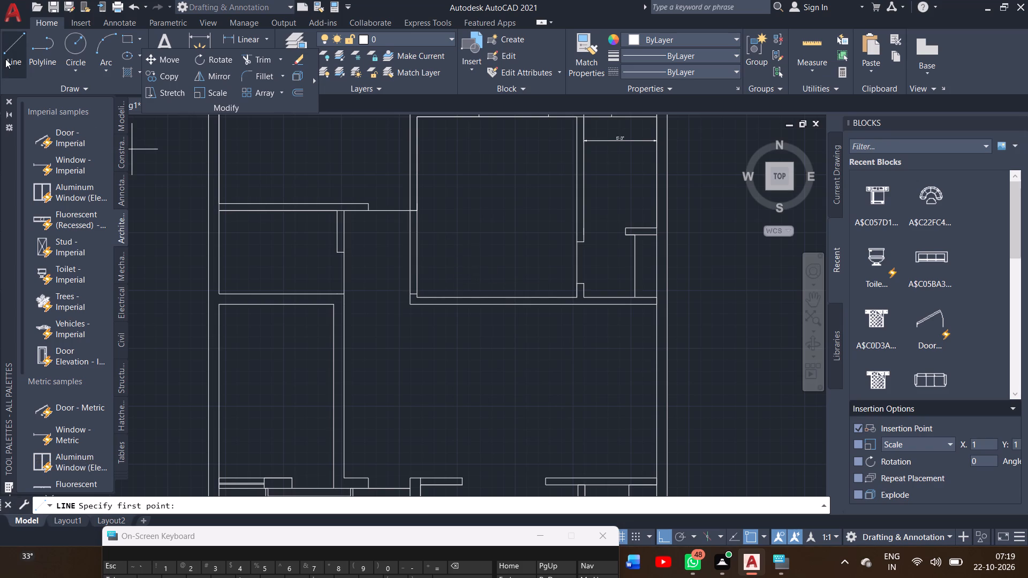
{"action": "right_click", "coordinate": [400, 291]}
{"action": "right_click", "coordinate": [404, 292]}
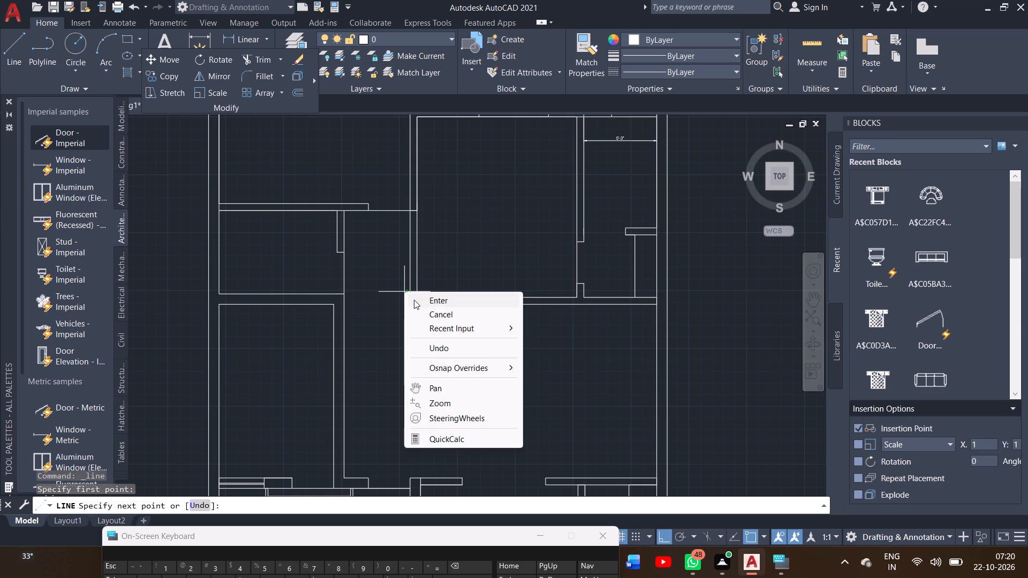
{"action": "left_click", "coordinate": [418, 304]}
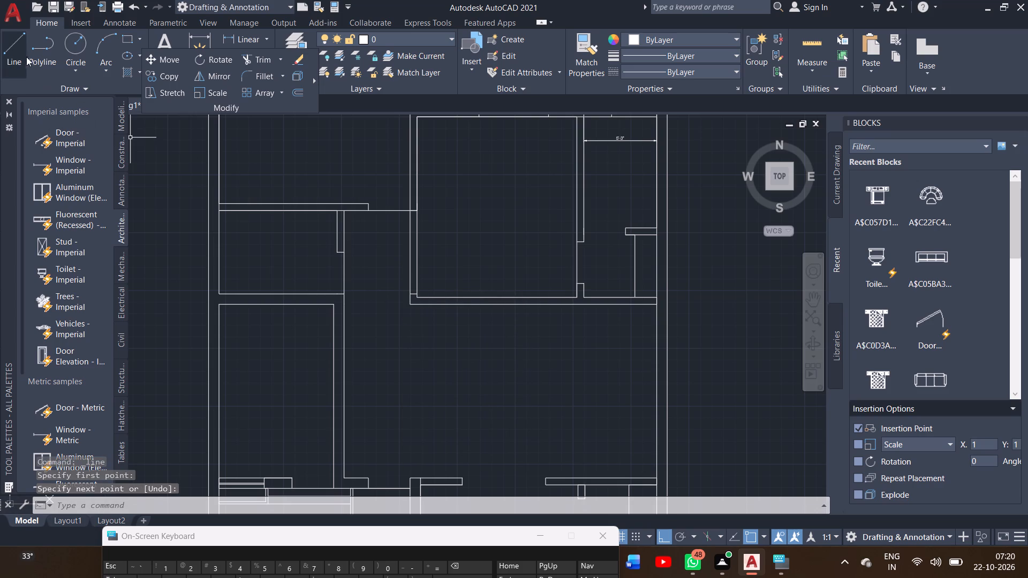
Draw a 3' line up from the lower stub along the new wall's outer face, continuing across the wall thickness as a door jamb.
{"action": "left_click", "coordinate": [14, 59]}
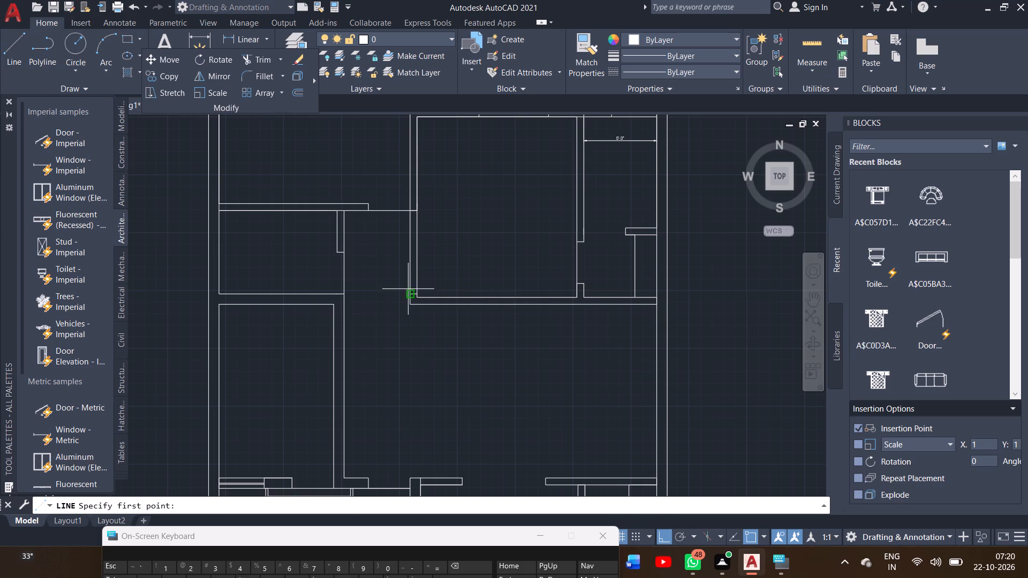
{"action": "left_click", "coordinate": [409, 290]}
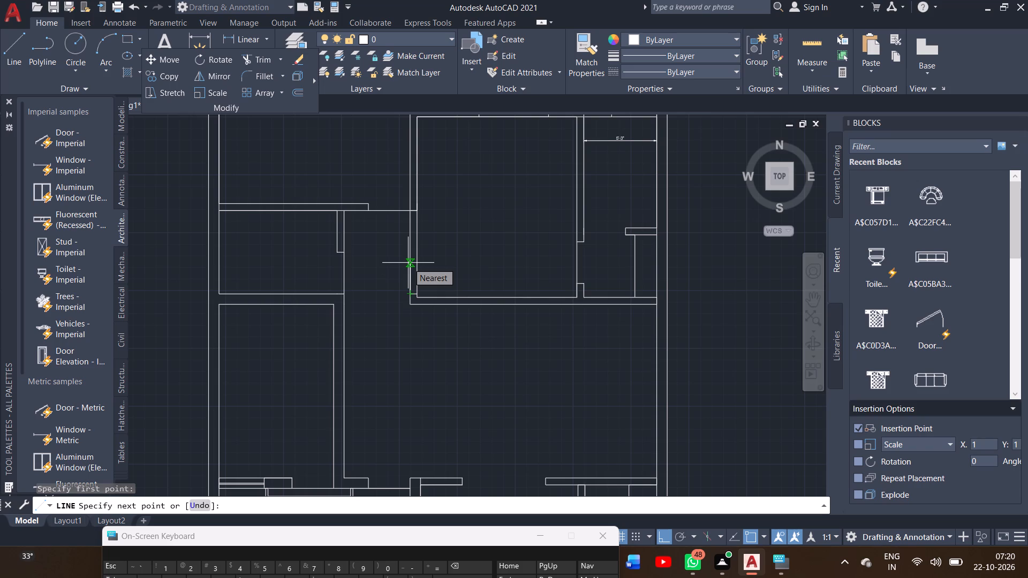
{"action": "type", "text": "3'"}
{"action": "key", "text": "Return"}
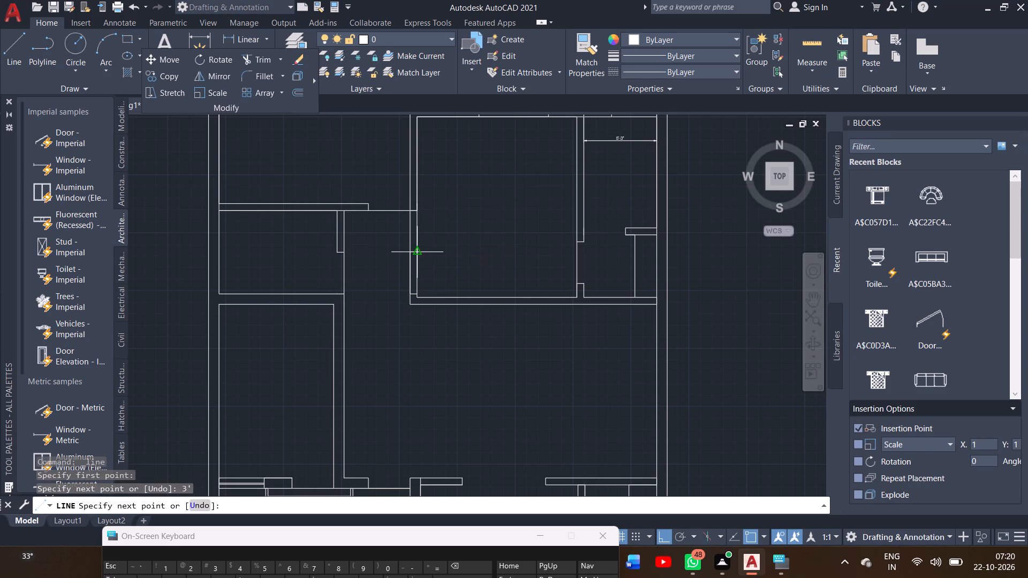
{"action": "left_click", "coordinate": [419, 252]}
{"action": "right_click", "coordinate": [430, 244]}
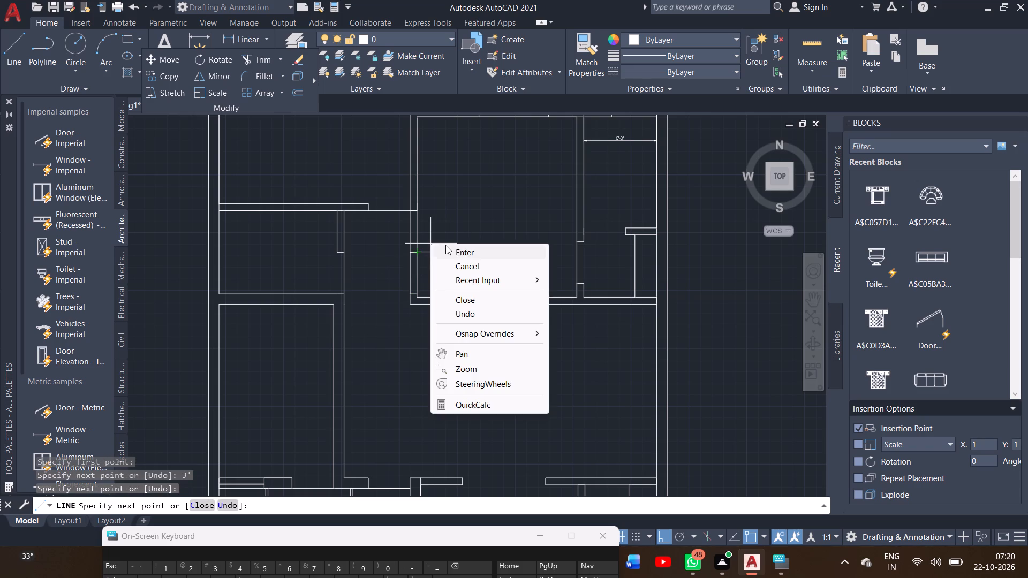
{"action": "left_click", "coordinate": [445, 246]}
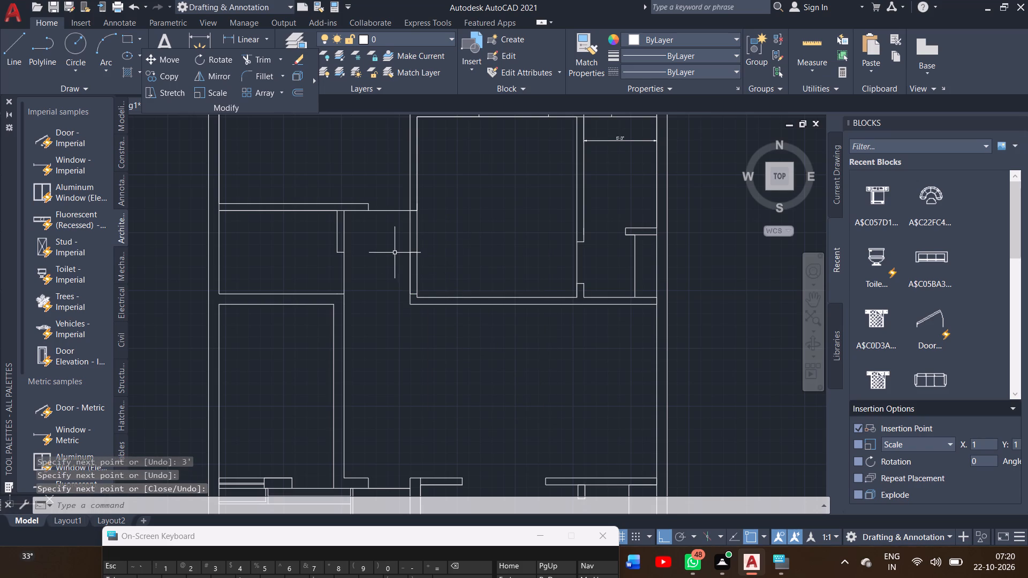
Trim both wall face lines between the new jamb line and the lower stub to cut the door opening.
{"action": "left_click", "coordinate": [253, 59]}
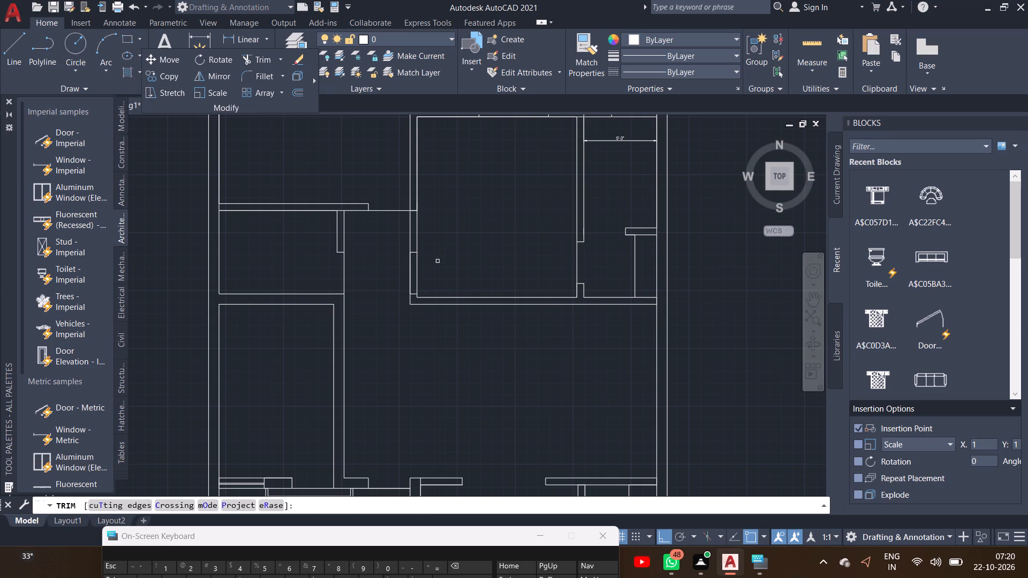
{"action": "left_click_drag", "start_coordinate": [437, 261], "coordinate": [400, 267]}
{"action": "left_click", "coordinate": [400, 267]}
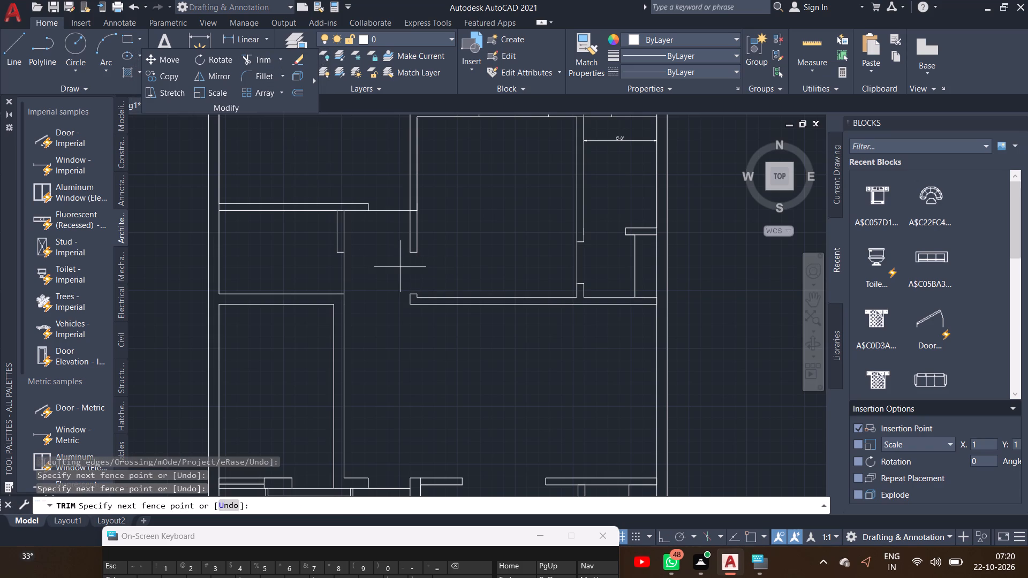
{"action": "right_click", "coordinate": [400, 267]}
{"action": "left_click", "coordinate": [421, 277]}
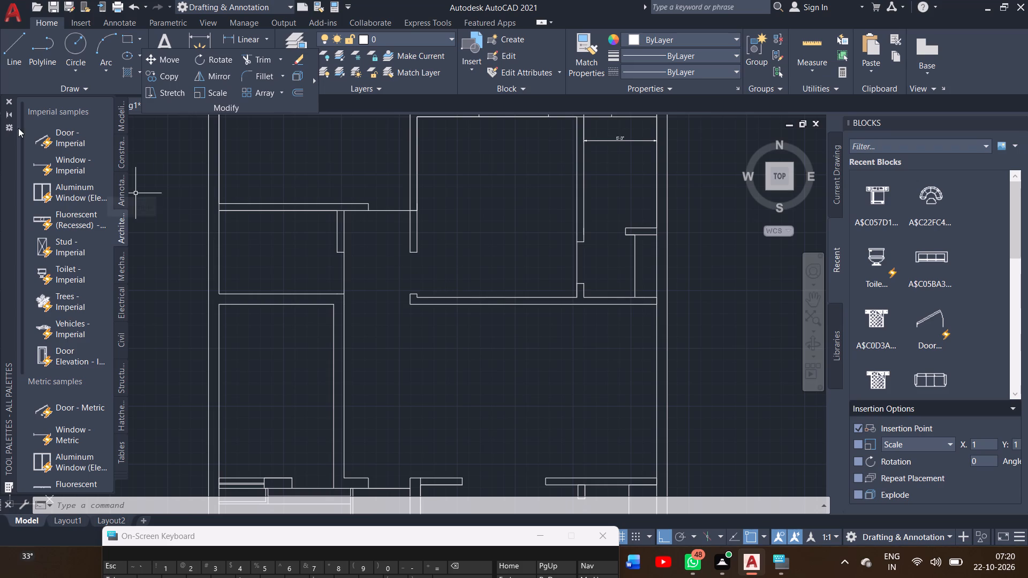
Draw a line across the new door opening along the wall's outer face, from the upper jamb to the lower stub.
{"action": "left_click", "coordinate": [23, 48]}
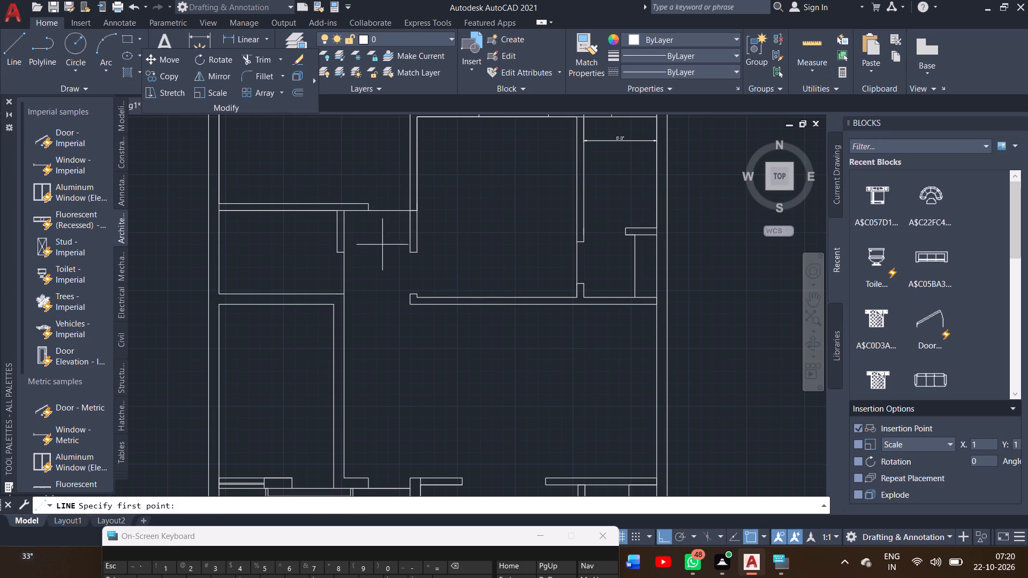
{"action": "left_click_drag", "start_coordinate": [409, 252], "coordinate": [405, 286]}
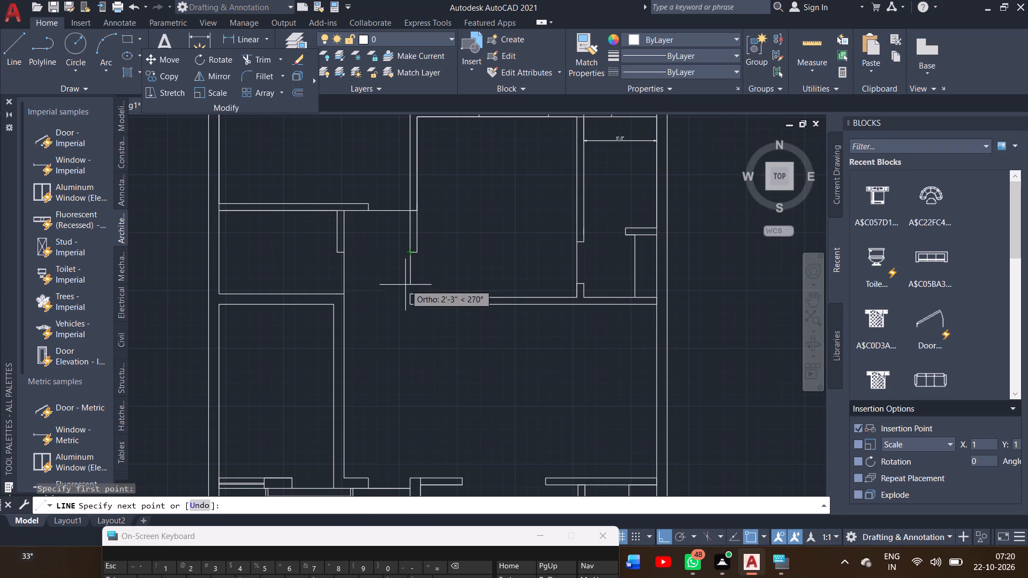
{"action": "left_click_drag", "start_coordinate": [405, 286], "coordinate": [407, 296]}
{"action": "left_click", "coordinate": [407, 296]}
{"action": "right_click", "coordinate": [378, 283]}
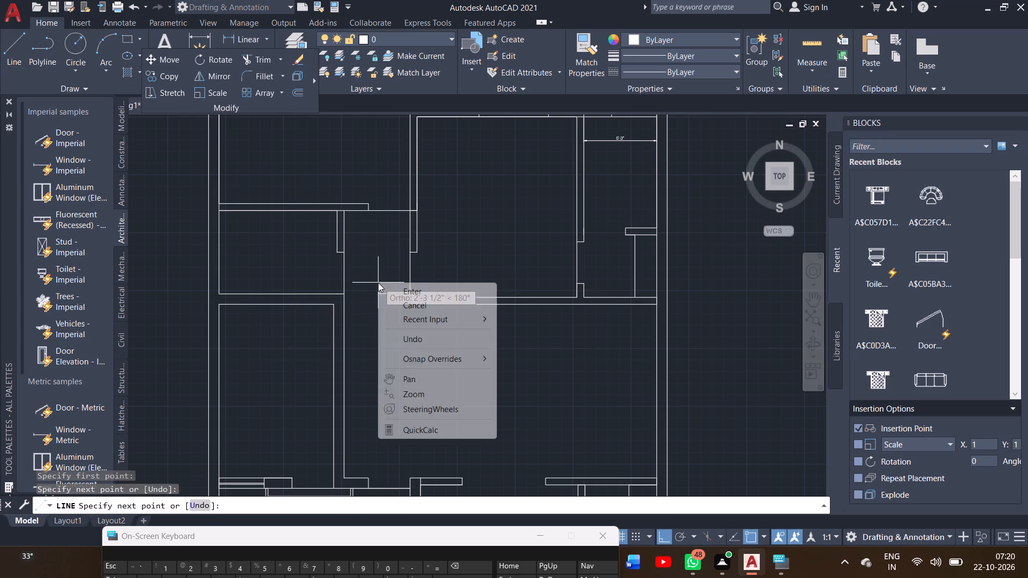
{"action": "left_click", "coordinate": [392, 297]}
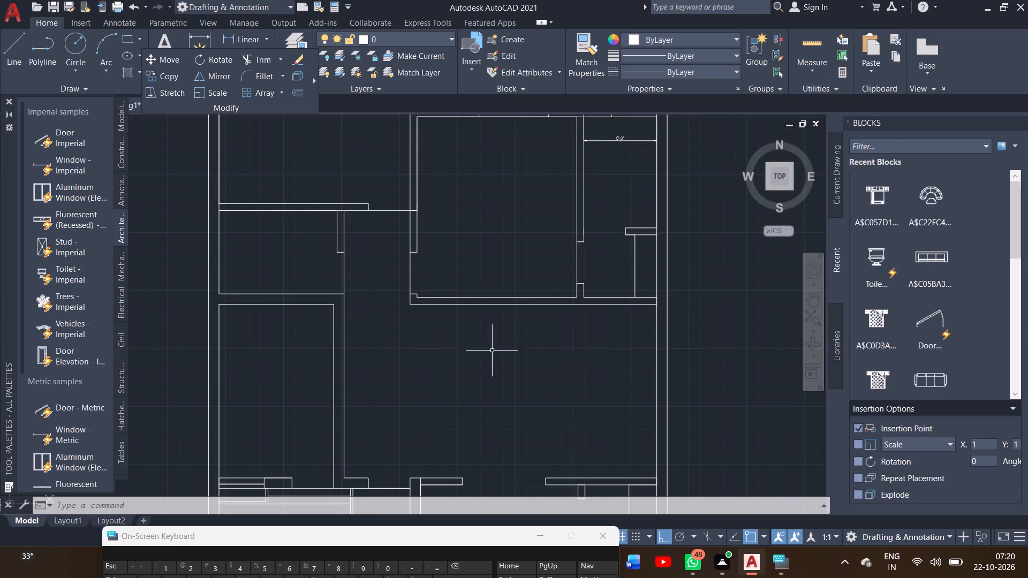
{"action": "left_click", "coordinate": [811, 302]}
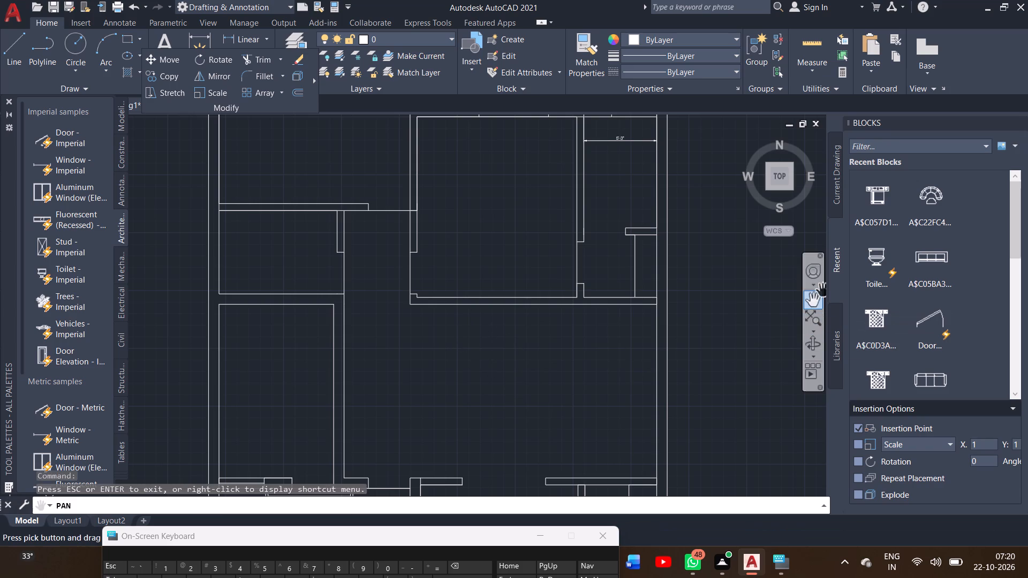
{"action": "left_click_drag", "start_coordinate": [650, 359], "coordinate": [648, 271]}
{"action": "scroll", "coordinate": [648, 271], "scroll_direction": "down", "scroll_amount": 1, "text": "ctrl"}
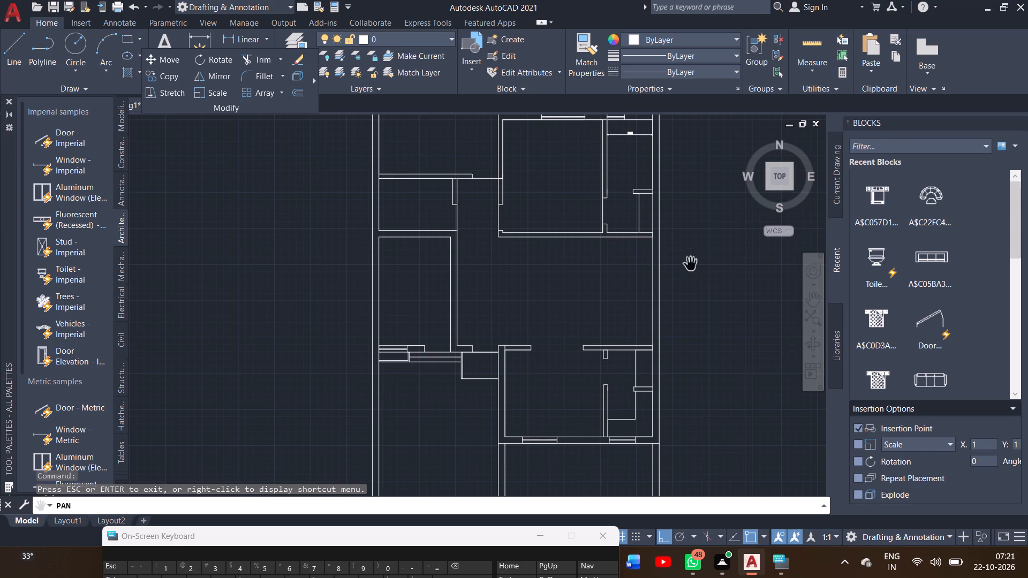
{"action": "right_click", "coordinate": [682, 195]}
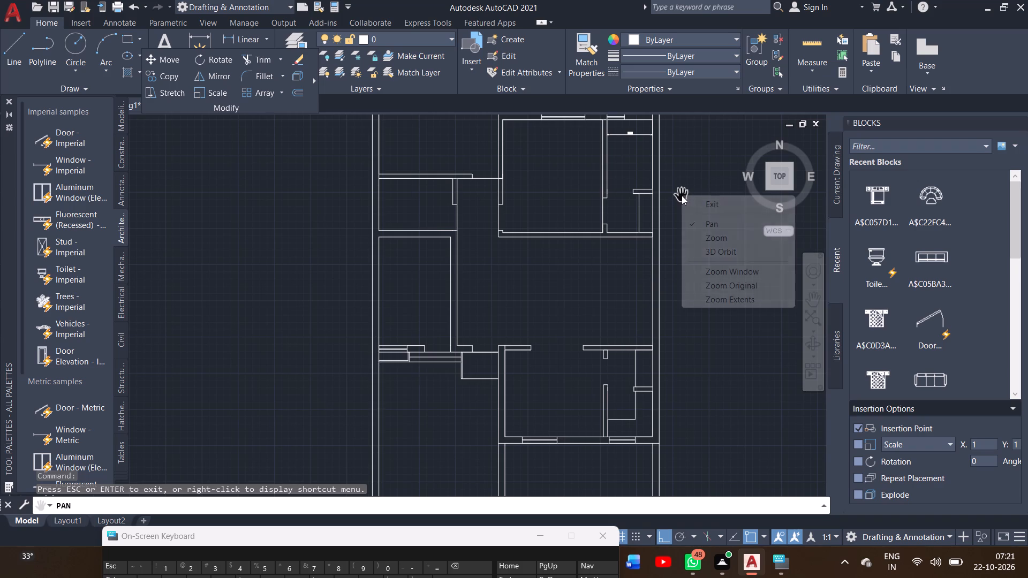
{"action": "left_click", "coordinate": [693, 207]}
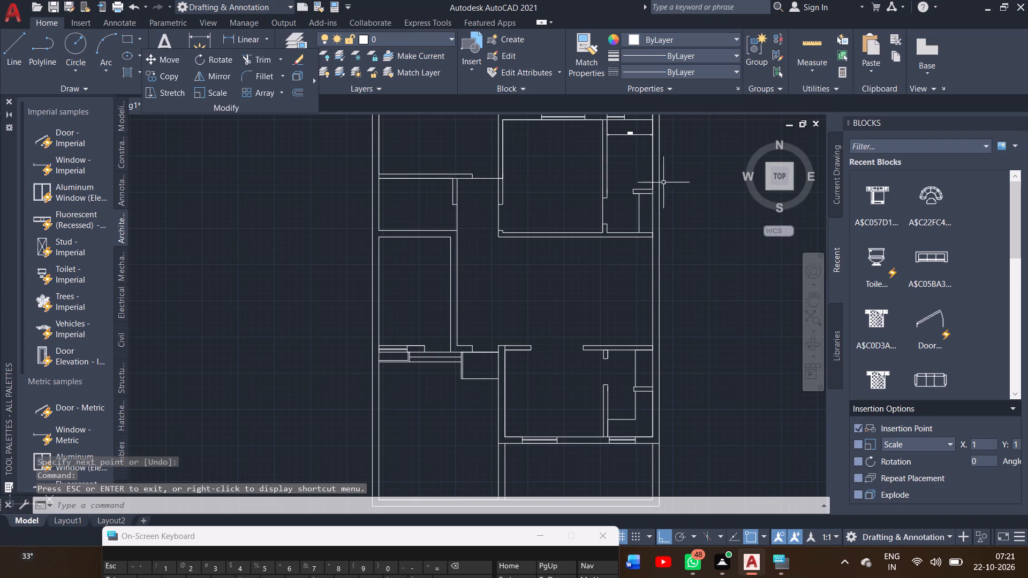
Erase the horizontal dimension spanning the small room in the plan's northeast corner.
{"action": "left_click", "coordinate": [630, 135]}
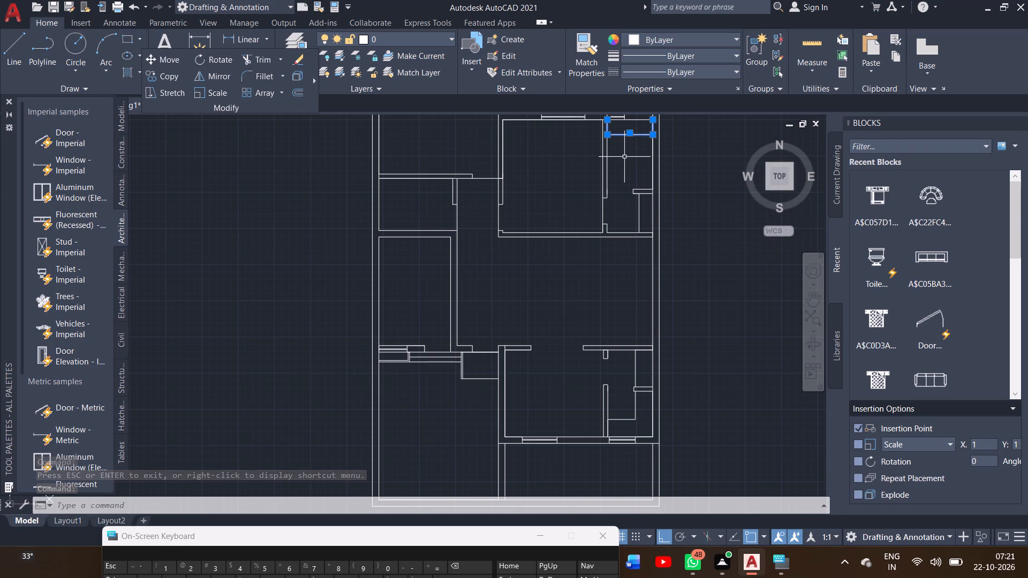
{"action": "key", "text": "Delete"}
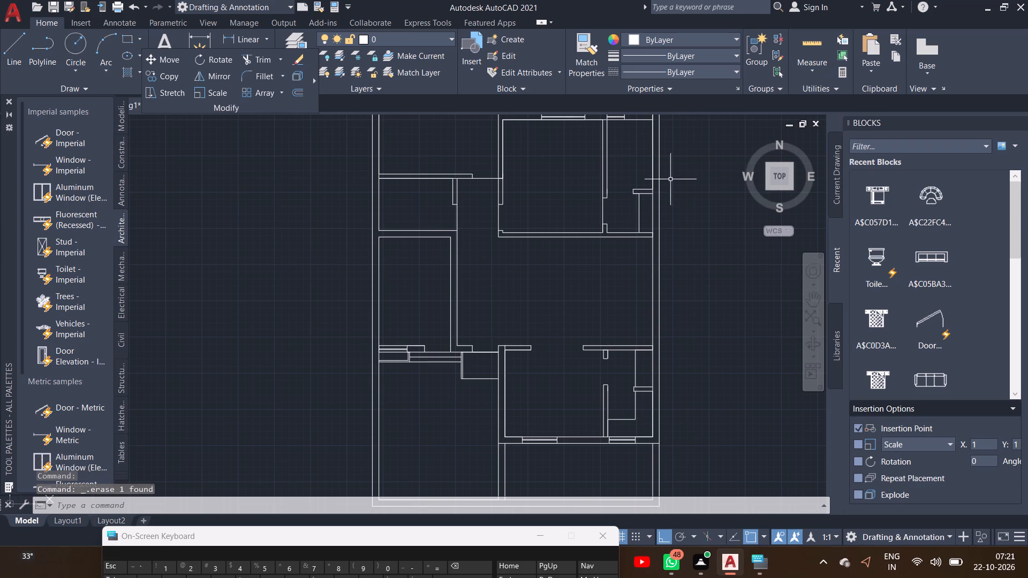
Start a new dimension at the plan's northeast corner, near the small room's north wall.
{"action": "left_click", "coordinate": [807, 298]}
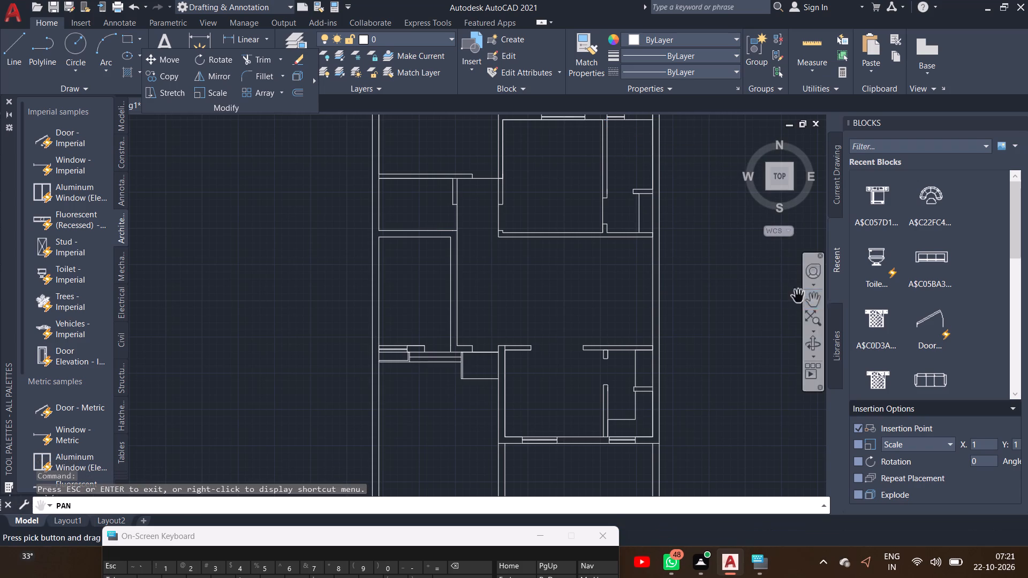
{"action": "left_click_drag", "start_coordinate": [696, 218], "coordinate": [608, 264]}
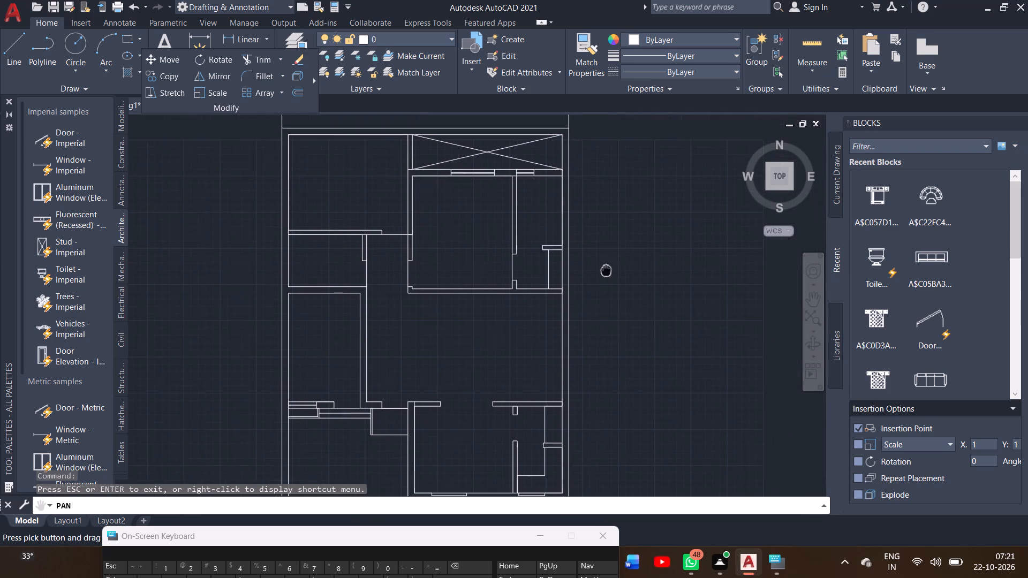
{"action": "left_click_drag", "start_coordinate": [608, 264], "coordinate": [625, 230]}
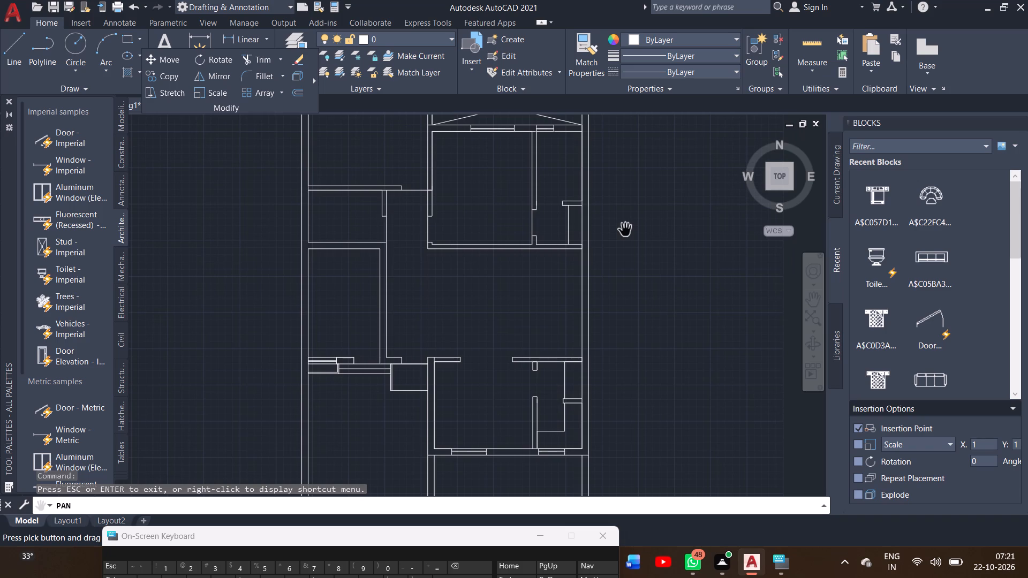
{"action": "scroll", "coordinate": [625, 230], "scroll_direction": "down", "scroll_amount": 1, "text": "ctrl"}
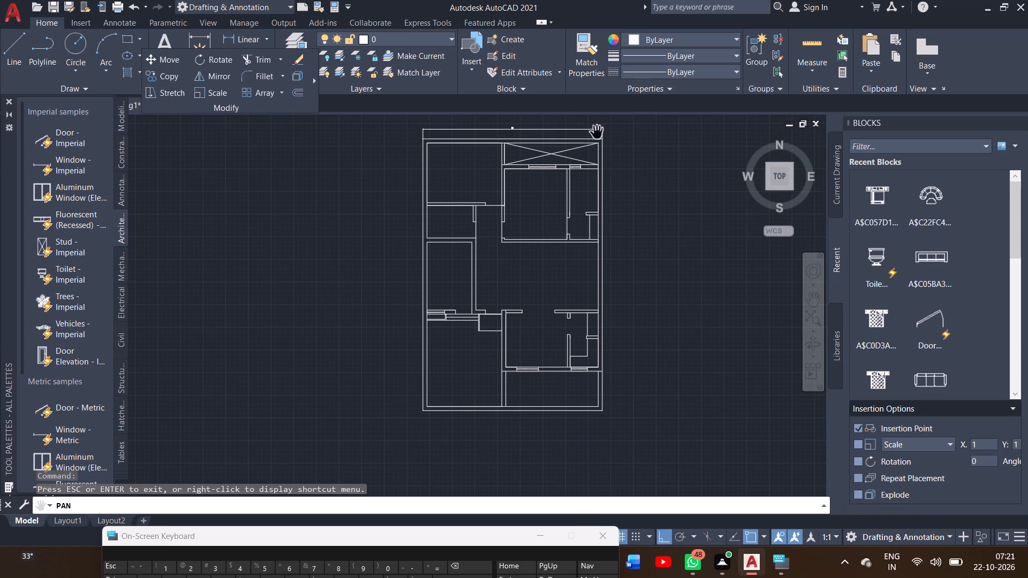
{"action": "scroll", "coordinate": [596, 133], "scroll_direction": "up", "scroll_amount": 3, "text": "ctrl"}
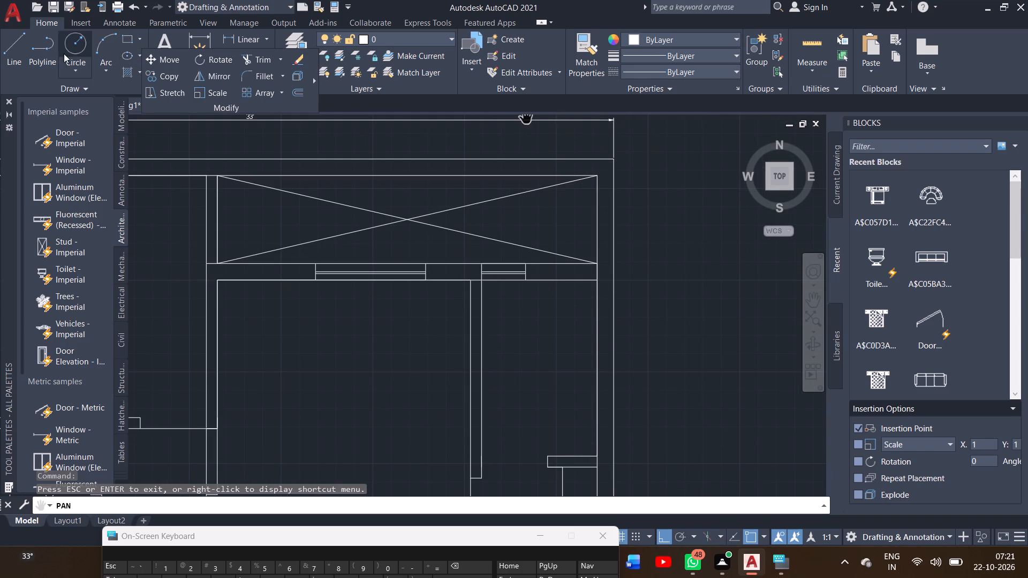
{"action": "left_click", "coordinate": [188, 47]}
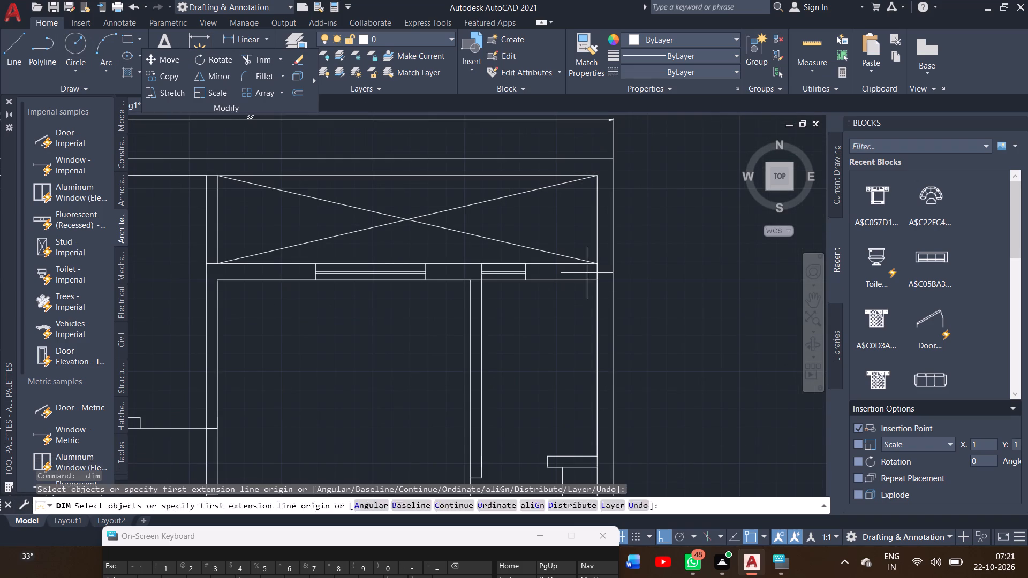
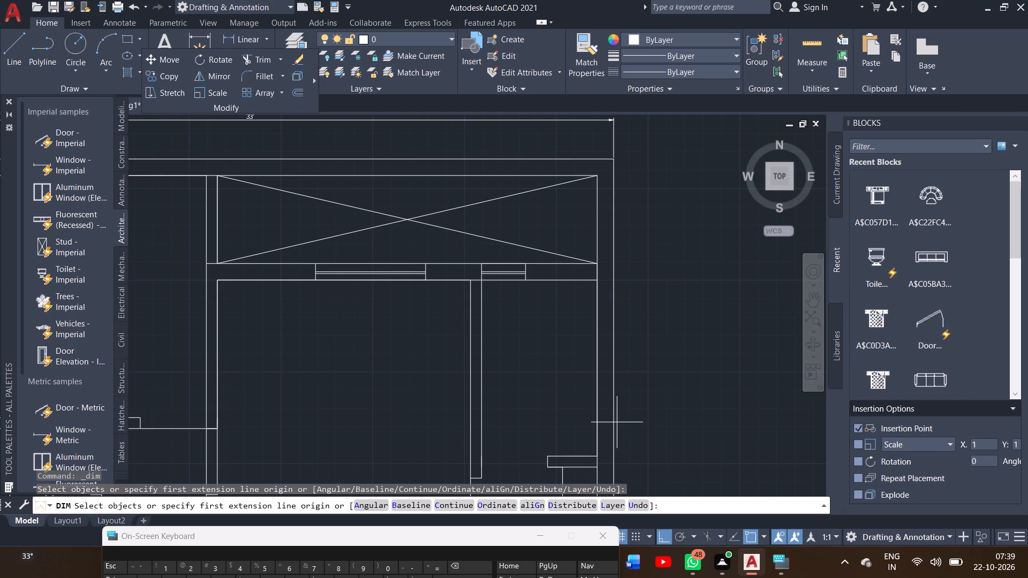
Inspect the plan's interior walls, looking closely at the wall junctions and openings on the southwest side.
{"action": "left_click", "coordinate": [806, 308]}
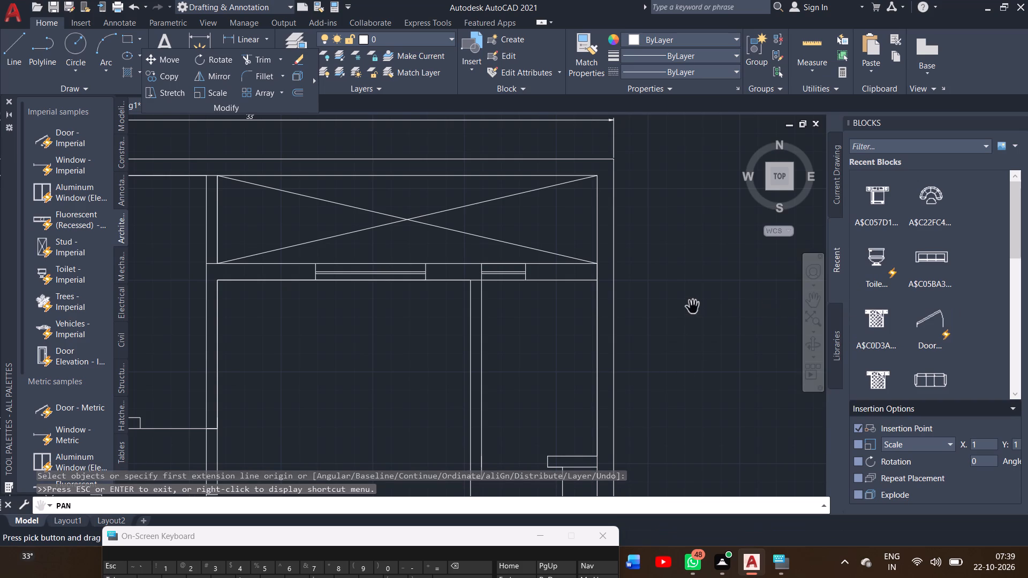
{"action": "scroll", "coordinate": [693, 307], "scroll_direction": "down", "scroll_amount": 3, "text": "ctrl"}
{"action": "left_click_drag", "start_coordinate": [752, 337], "coordinate": [691, 262]}
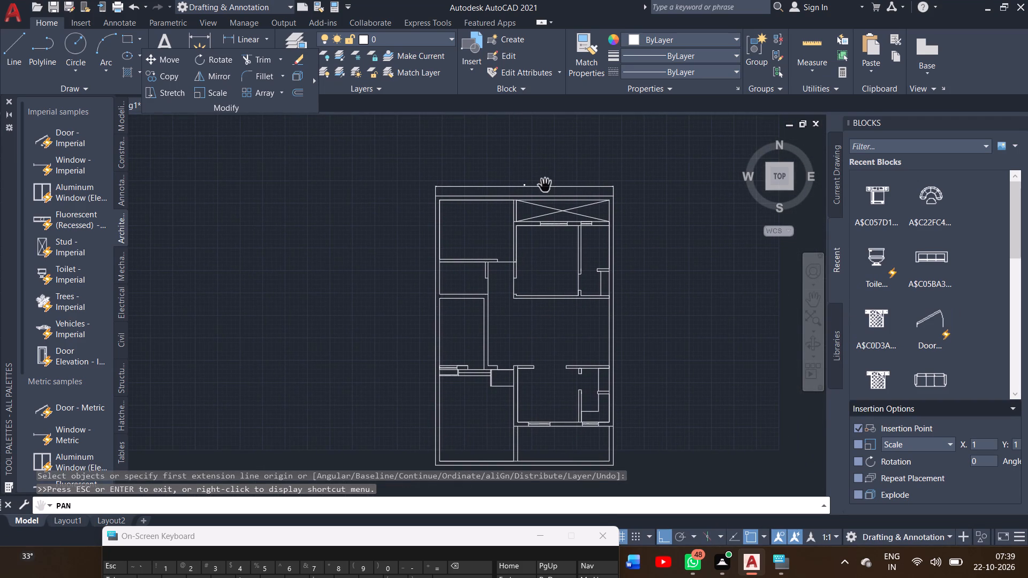
{"action": "scroll", "coordinate": [545, 186], "scroll_direction": "up", "scroll_amount": 1, "text": "ctrl"}
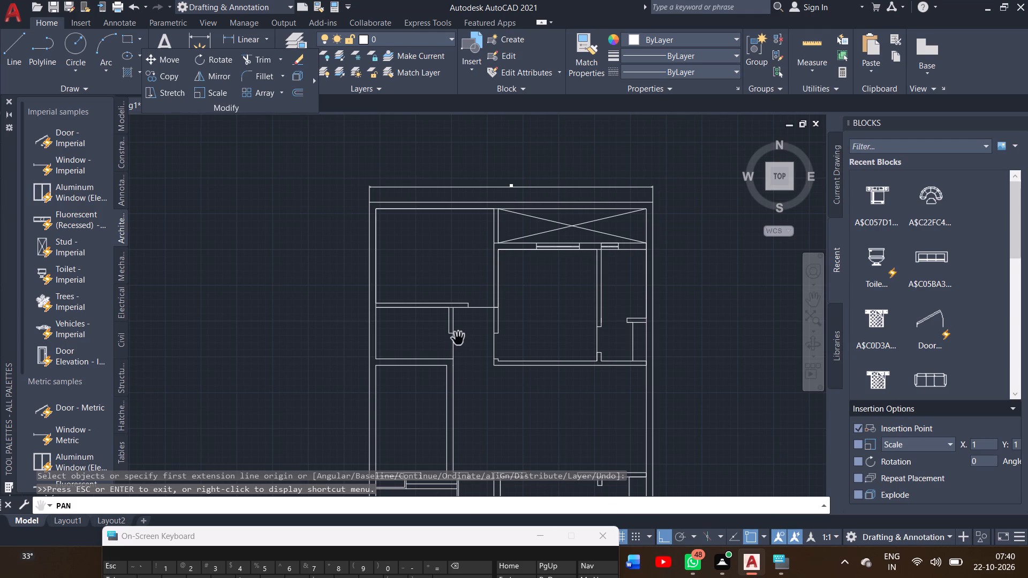
{"action": "left_click_drag", "start_coordinate": [703, 330], "coordinate": [694, 253]}
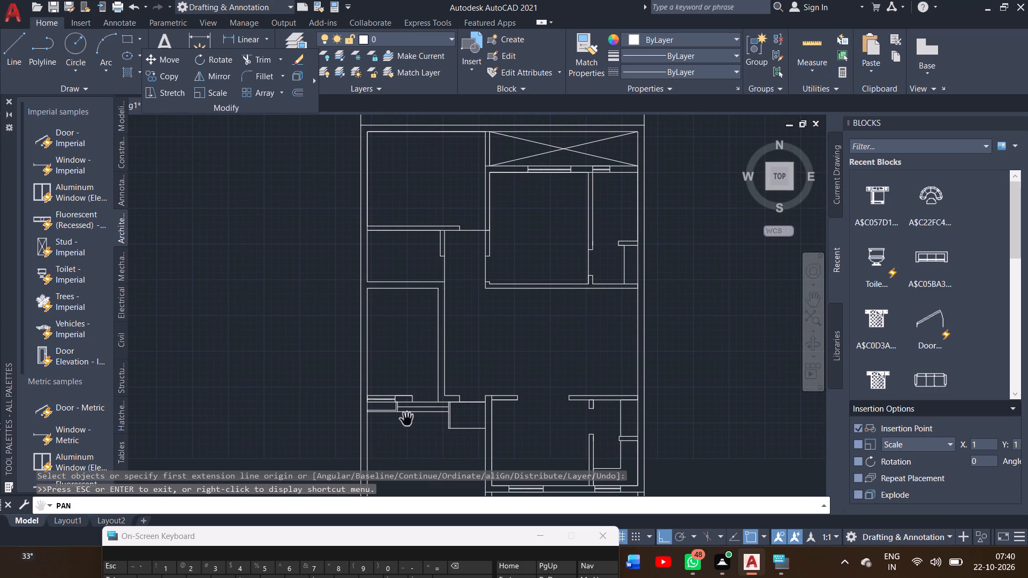
{"action": "scroll", "coordinate": [407, 418], "scroll_direction": "up", "scroll_amount": 4, "text": "ctrl"}
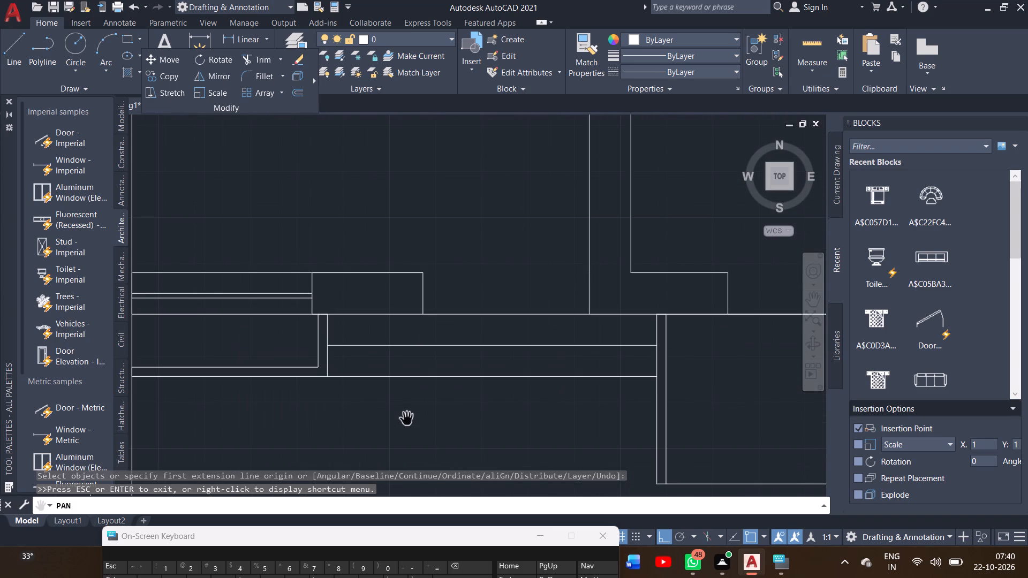
{"action": "scroll", "coordinate": [407, 418], "scroll_direction": "down", "scroll_amount": 1, "text": "ctrl"}
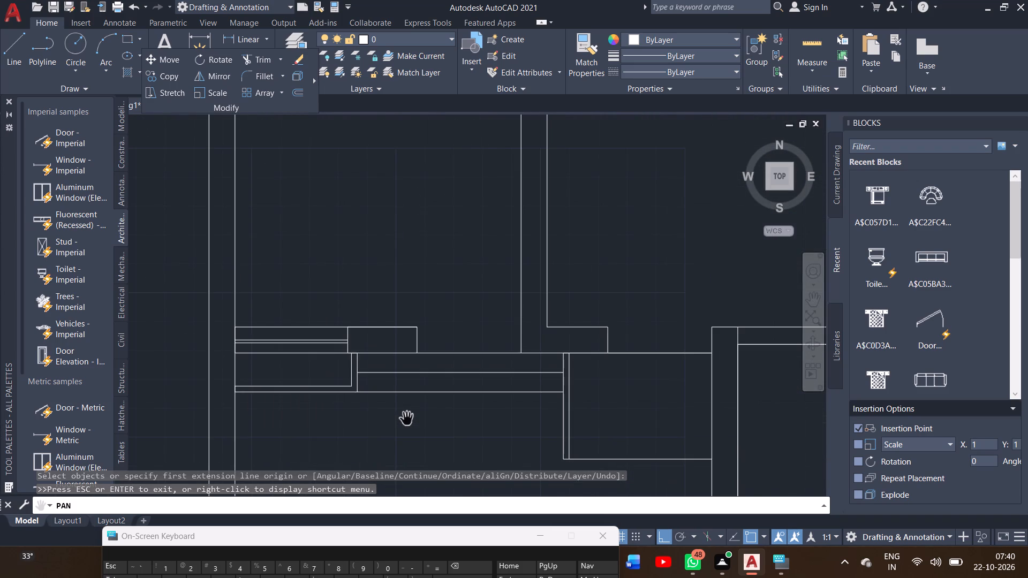
{"action": "scroll", "coordinate": [407, 418], "scroll_direction": "down", "scroll_amount": 2, "text": "ctrl"}
{"action": "left_click", "coordinate": [407, 418]}
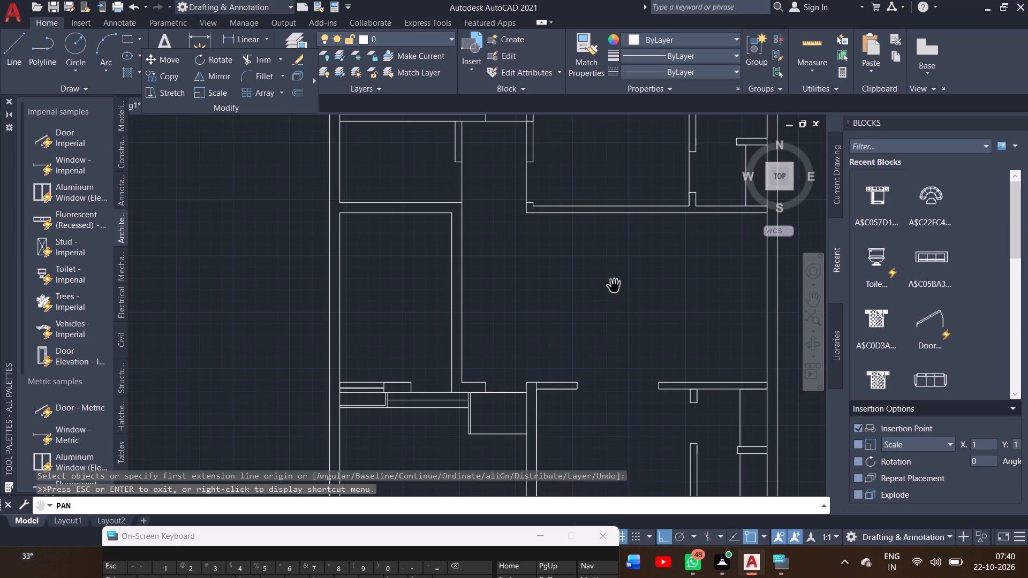
Trim the horizontal line segment crossing the north-south wall between the northwest room and the middle north room.
{"action": "left_click_drag", "start_coordinate": [614, 286], "coordinate": [573, 443]}
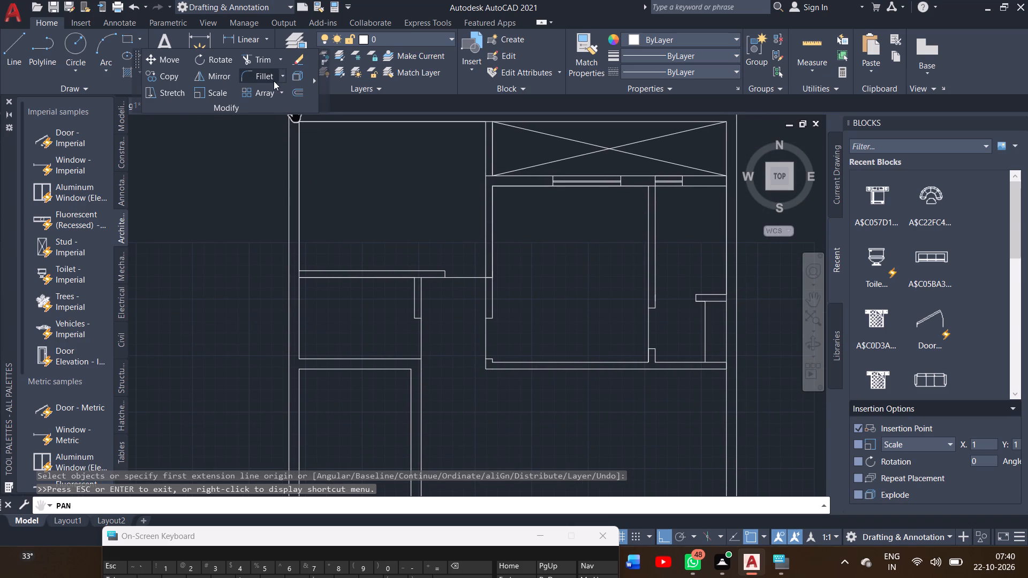
{"action": "left_click", "coordinate": [259, 56]}
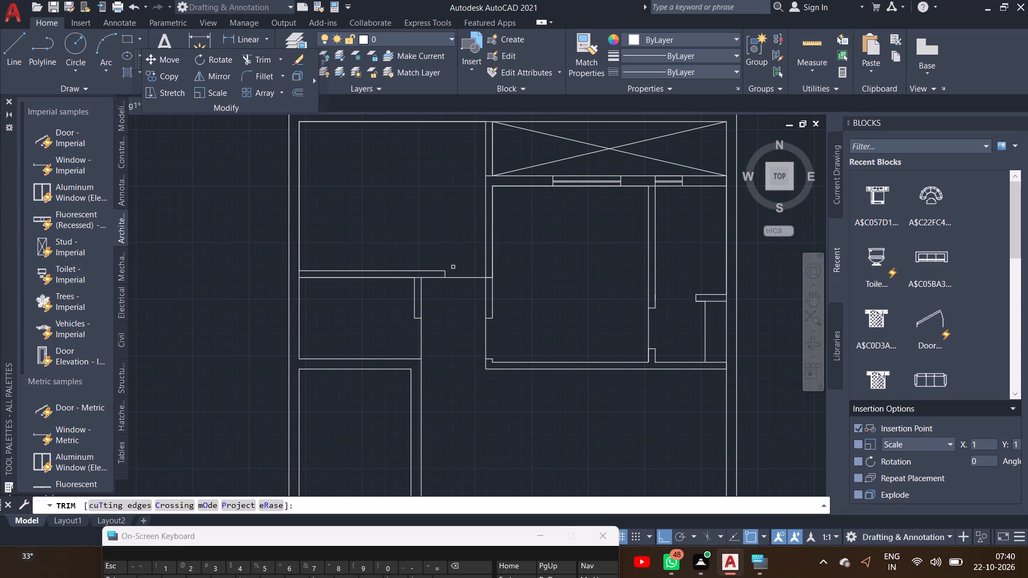
{"action": "scroll", "coordinate": [472, 278], "scroll_direction": "up", "scroll_amount": 3, "text": "ctrl"}
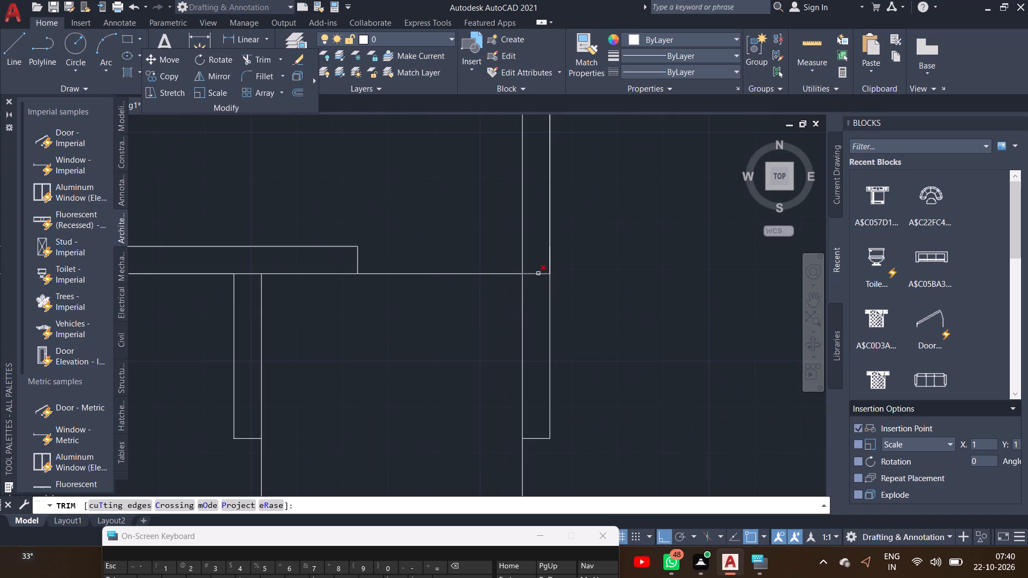
{"action": "left_click_drag", "start_coordinate": [537, 272], "coordinate": [537, 255]}
{"action": "left_click_drag", "start_coordinate": [537, 255], "coordinate": [535, 284]}
{"action": "left_click", "coordinate": [535, 284]}
{"action": "right_click", "coordinate": [535, 284]}
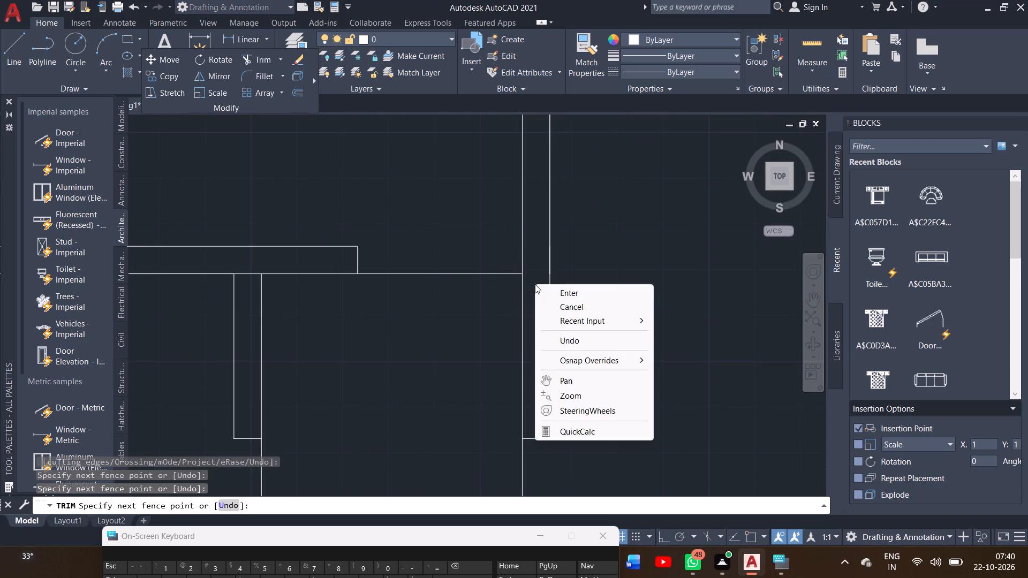
{"action": "left_click", "coordinate": [545, 287]}
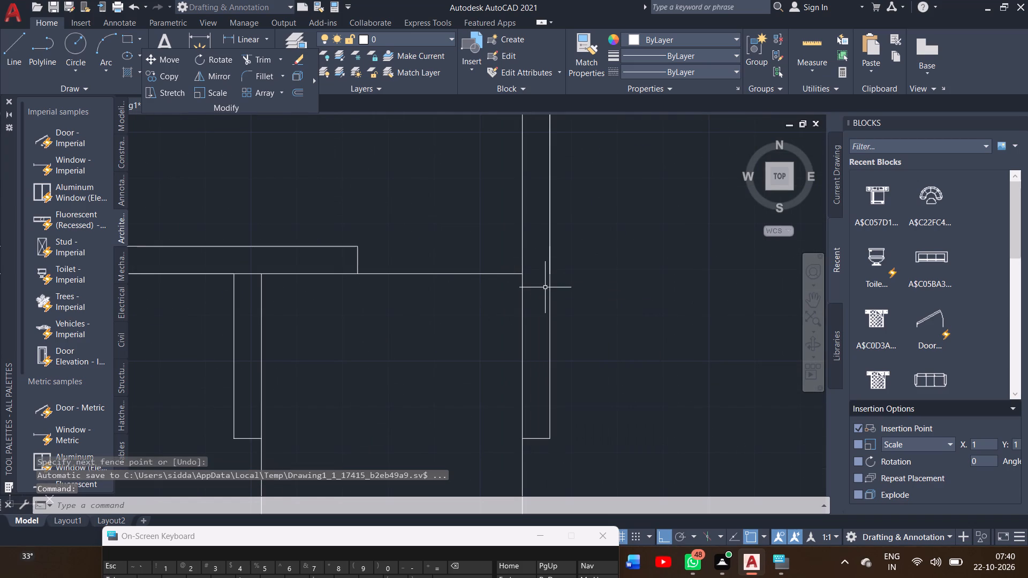
Review the northern rooms and the central hall for wall lines that still need cleaning up.
{"action": "scroll", "coordinate": [428, 301], "scroll_direction": "down", "scroll_amount": 2, "text": "ctrl"}
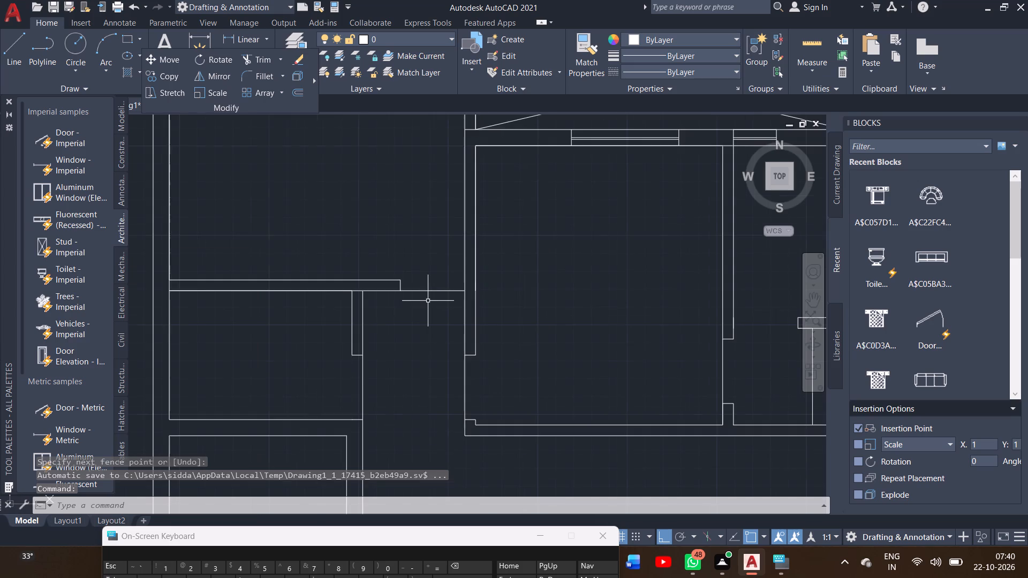
{"action": "scroll", "coordinate": [428, 301], "scroll_direction": "down", "scroll_amount": 1, "text": "ctrl"}
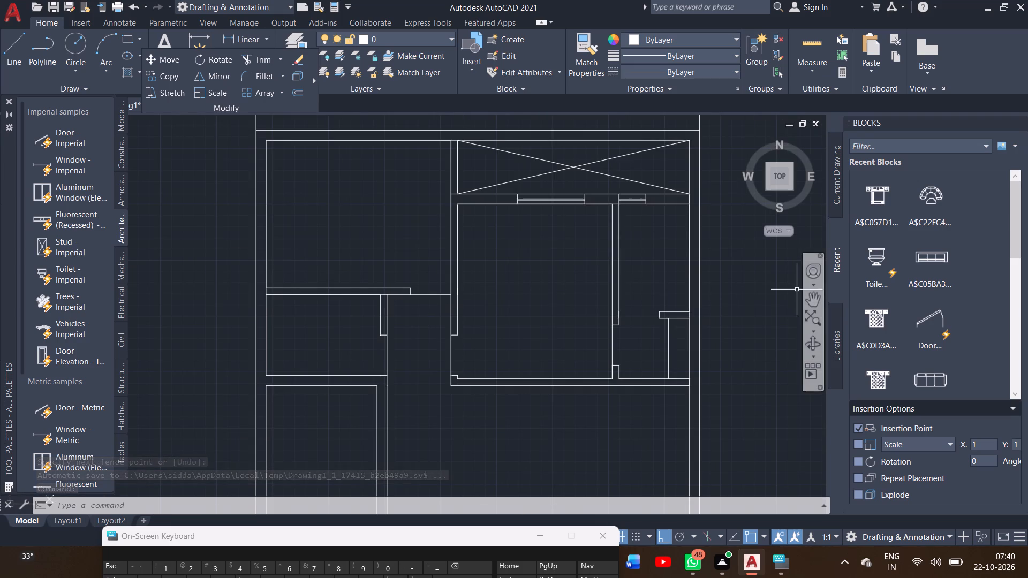
{"action": "left_click", "coordinate": [807, 298]}
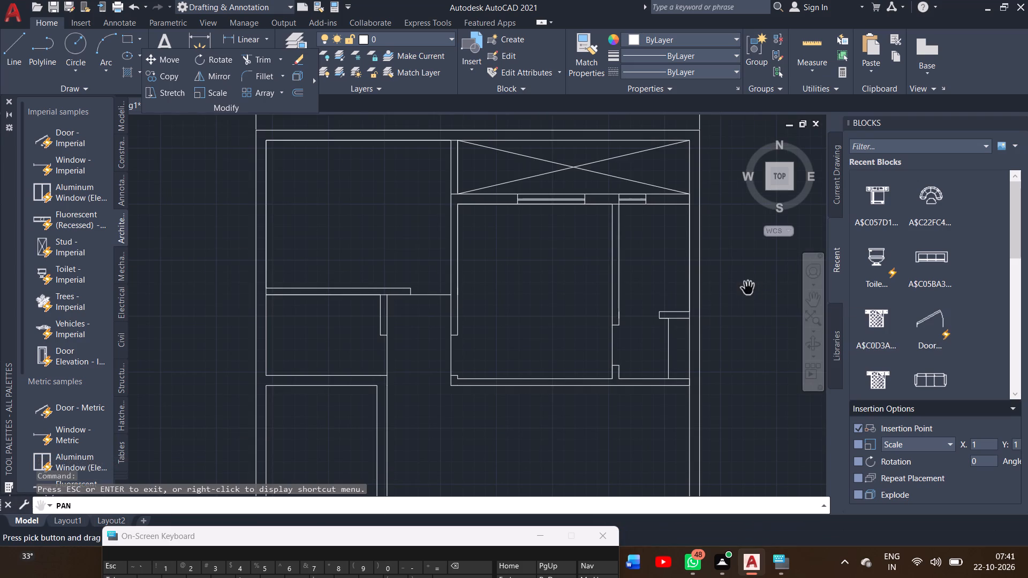
{"action": "left_click_drag", "start_coordinate": [745, 286], "coordinate": [764, 315]}
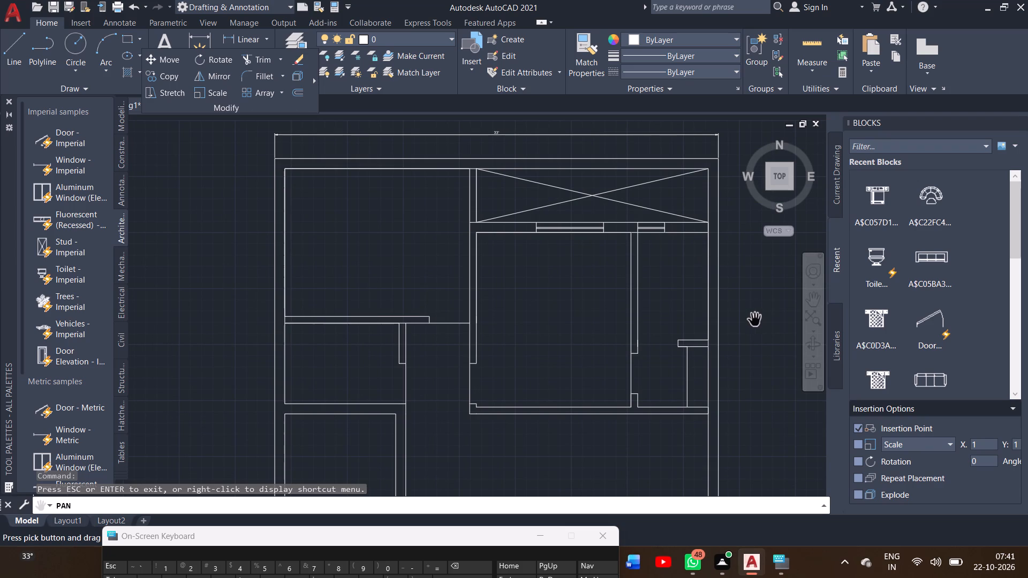
{"action": "left_click_drag", "start_coordinate": [755, 320], "coordinate": [668, 171]}
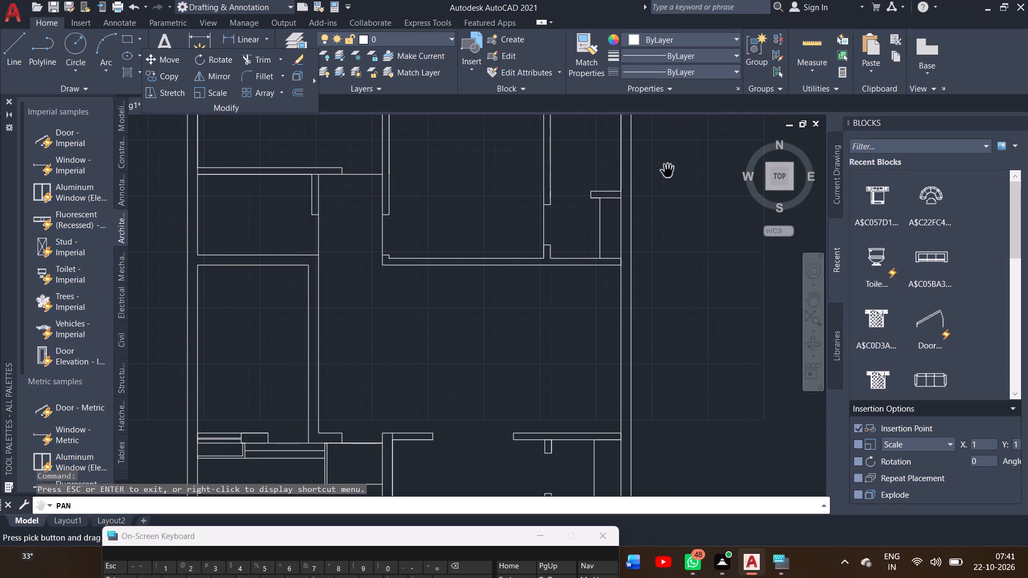
{"action": "right_click", "coordinate": [700, 243]}
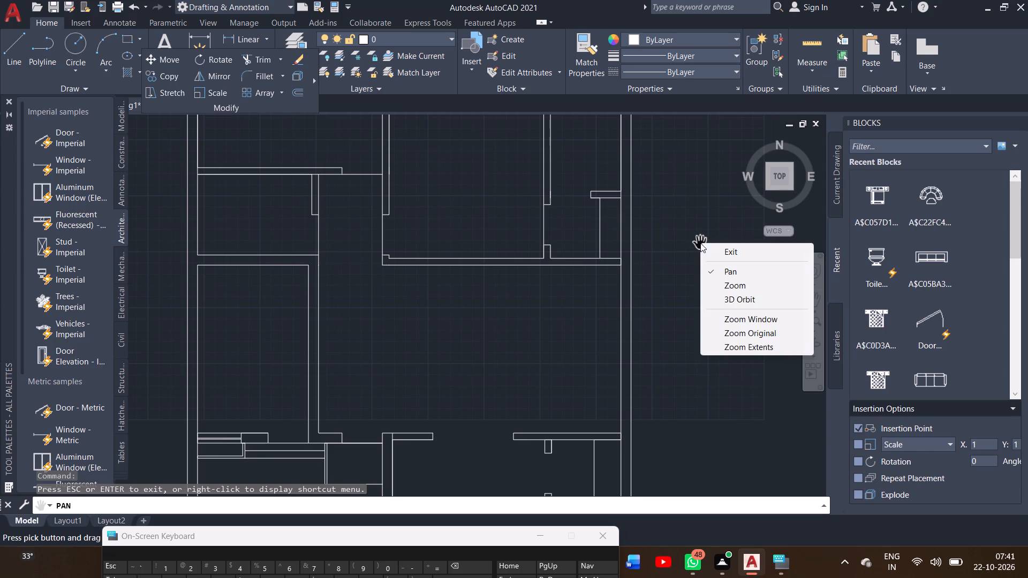
{"action": "left_click", "coordinate": [721, 255]}
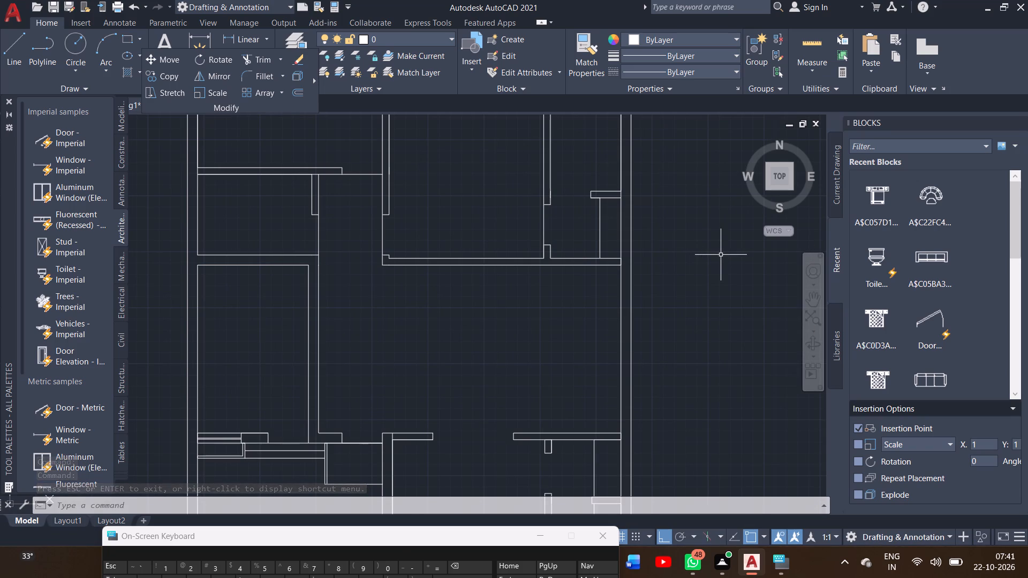
{"action": "left_click", "coordinate": [810, 293]}
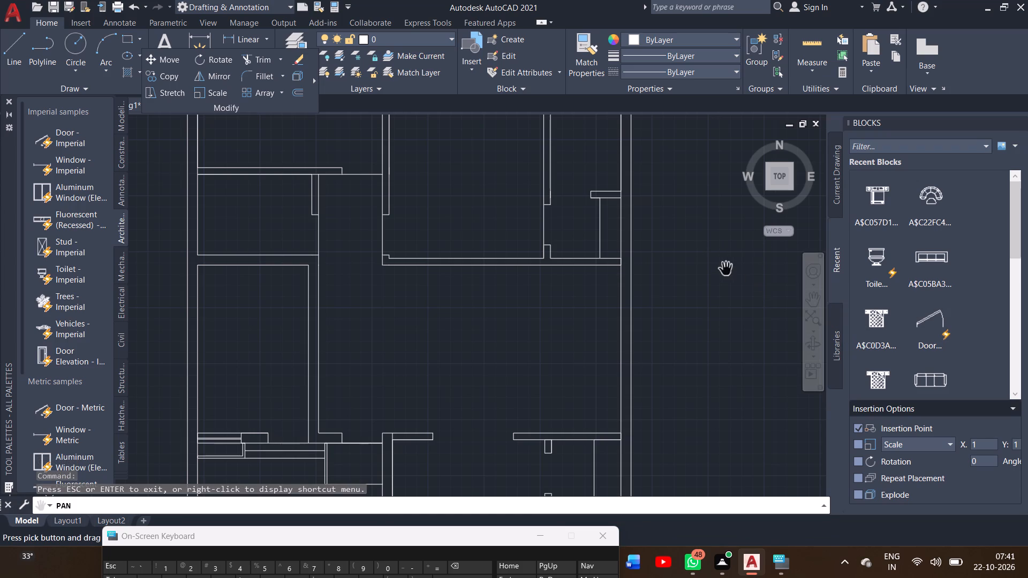
{"action": "left_click_drag", "start_coordinate": [726, 269], "coordinate": [719, 366]}
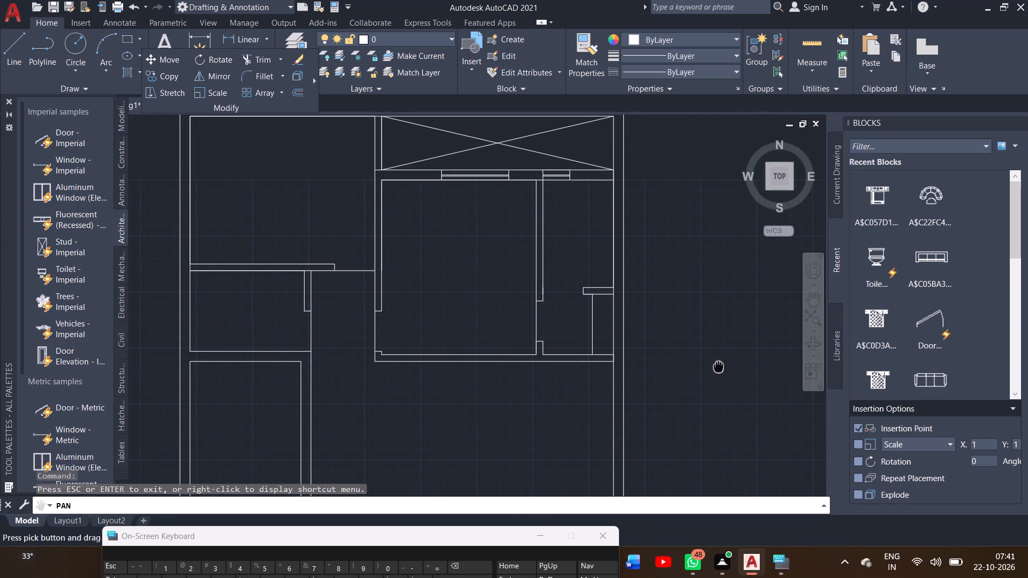
{"action": "left_click_drag", "start_coordinate": [719, 366], "coordinate": [720, 367]}
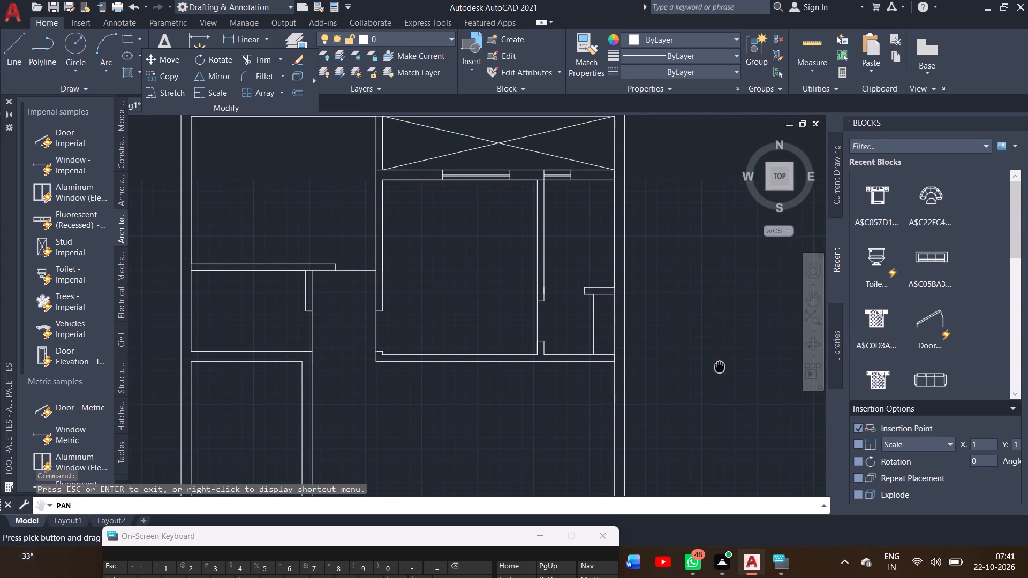
{"action": "left_click_drag", "start_coordinate": [720, 367], "coordinate": [715, 386]}
{"action": "right_click", "coordinate": [715, 386]}
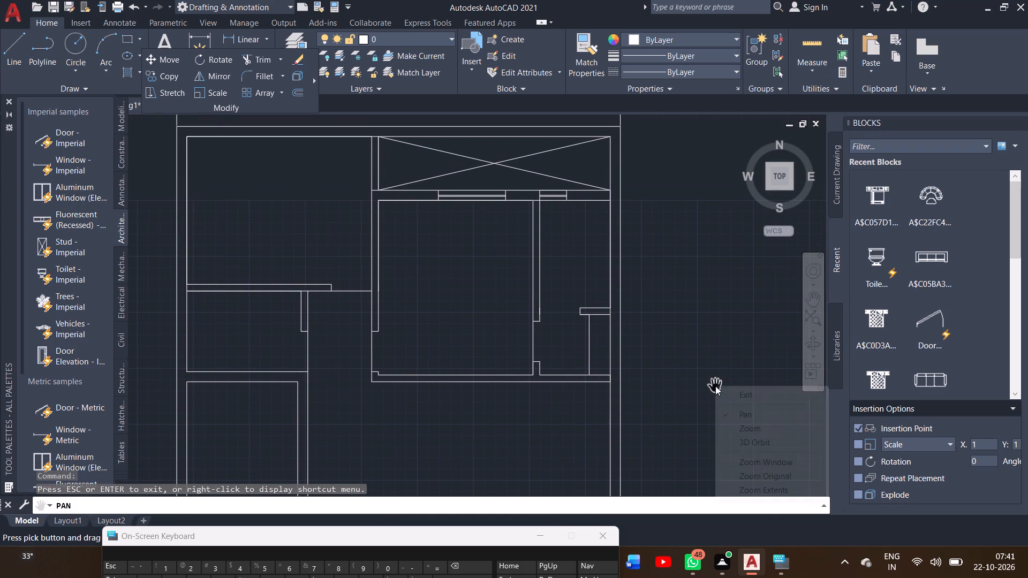
{"action": "left_click", "coordinate": [734, 399]}
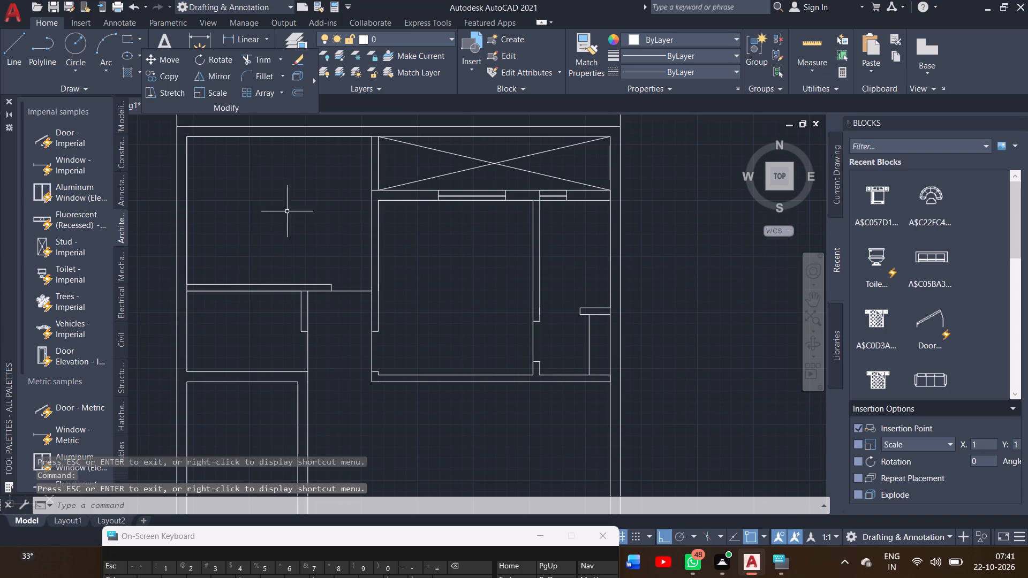
Draw a 4' line north along the east wall's inner face from the southeast corner of the crossed rectangle.
{"action": "left_click", "coordinate": [8, 59]}
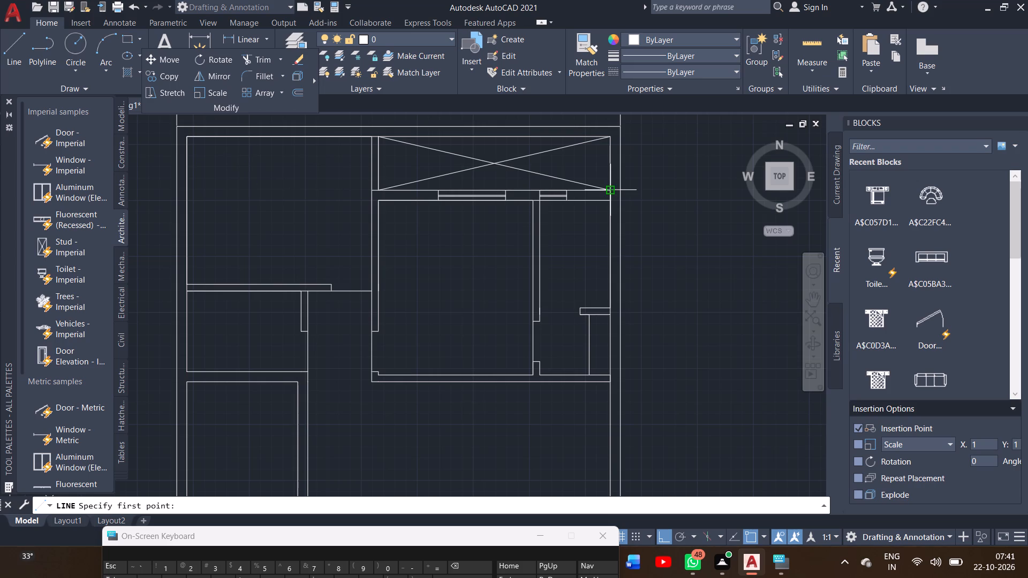
{"action": "left_click_drag", "start_coordinate": [613, 191], "coordinate": [612, 135]}
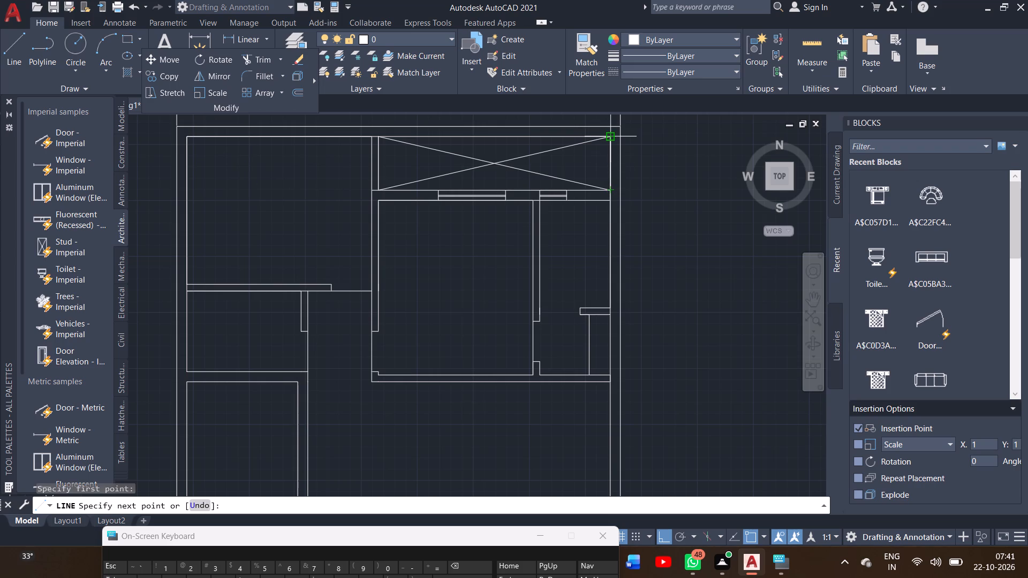
{"action": "type", "text": "4'"}
{"action": "key", "text": "Return"}
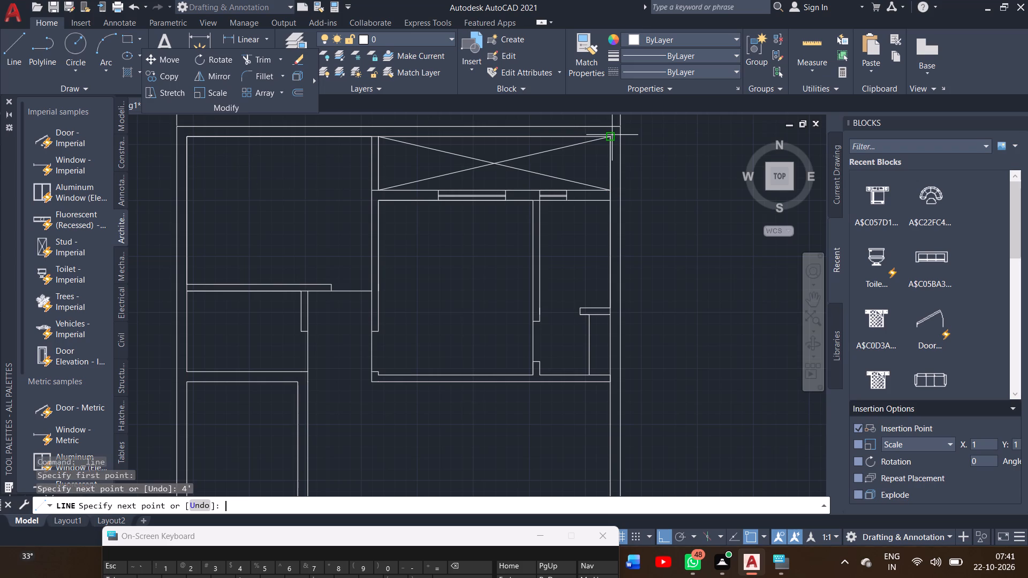
{"action": "right_click", "coordinate": [547, 136]}
{"action": "left_click", "coordinate": [558, 142]}
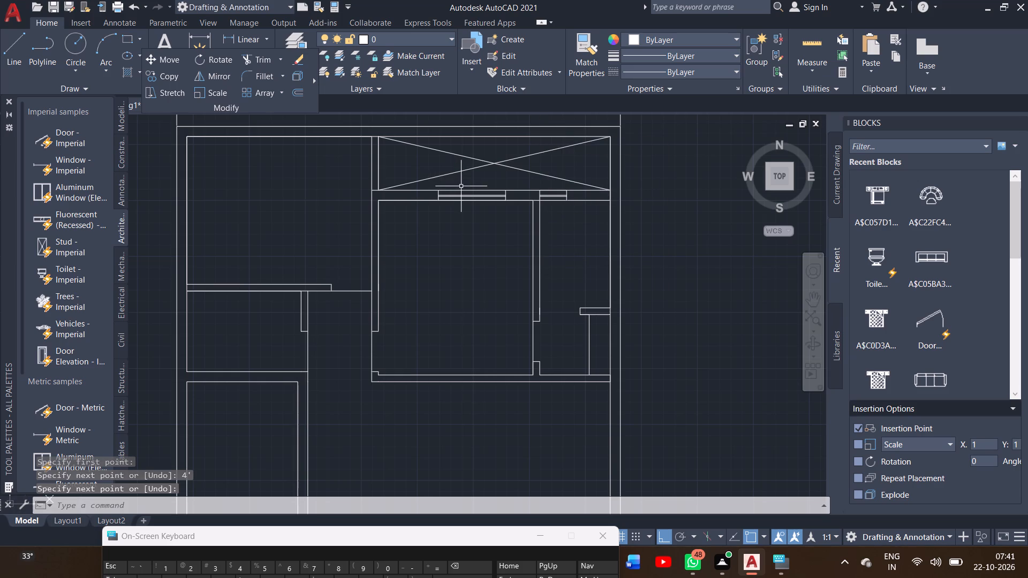
Insert the first recent block, A$C057D1..., in the empty area east of the plan's northeast room and select it.
{"action": "left_click", "coordinate": [812, 300]}
{"action": "left_click_drag", "start_coordinate": [743, 296], "coordinate": [802, 283]}
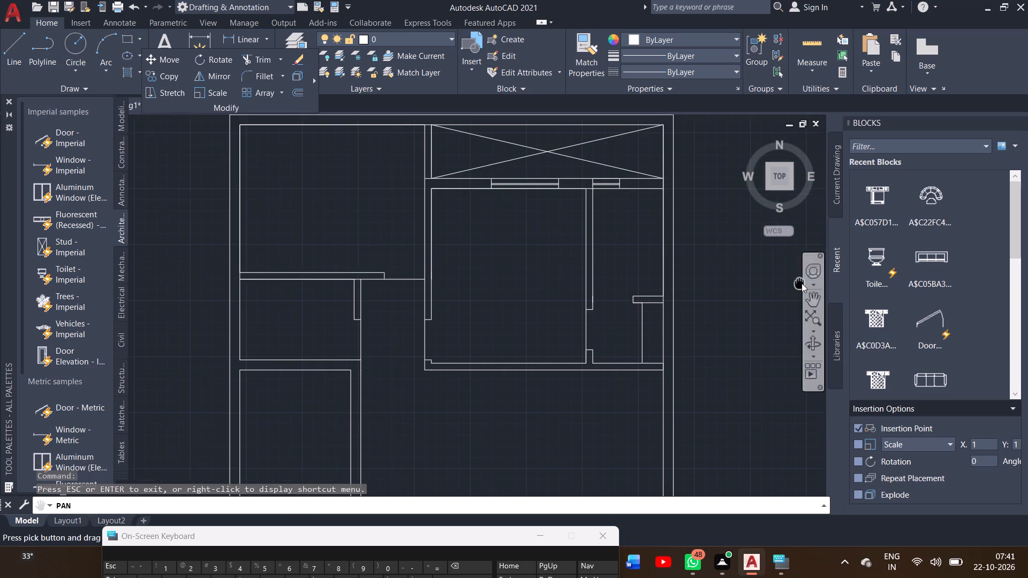
{"action": "left_click_drag", "start_coordinate": [802, 283], "coordinate": [804, 282]}
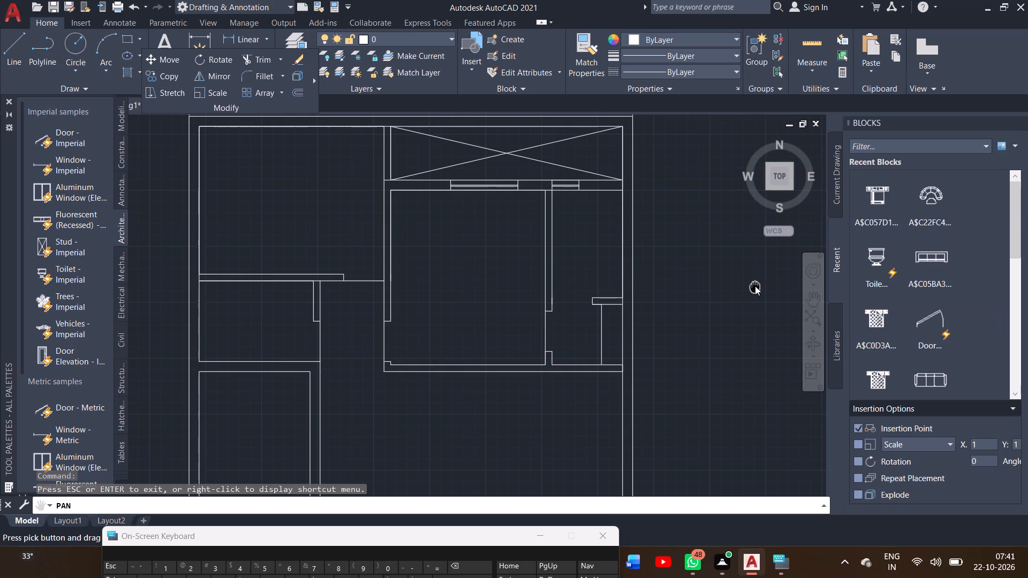
{"action": "scroll", "coordinate": [755, 286], "scroll_direction": "down", "scroll_amount": 1, "text": "ctrl"}
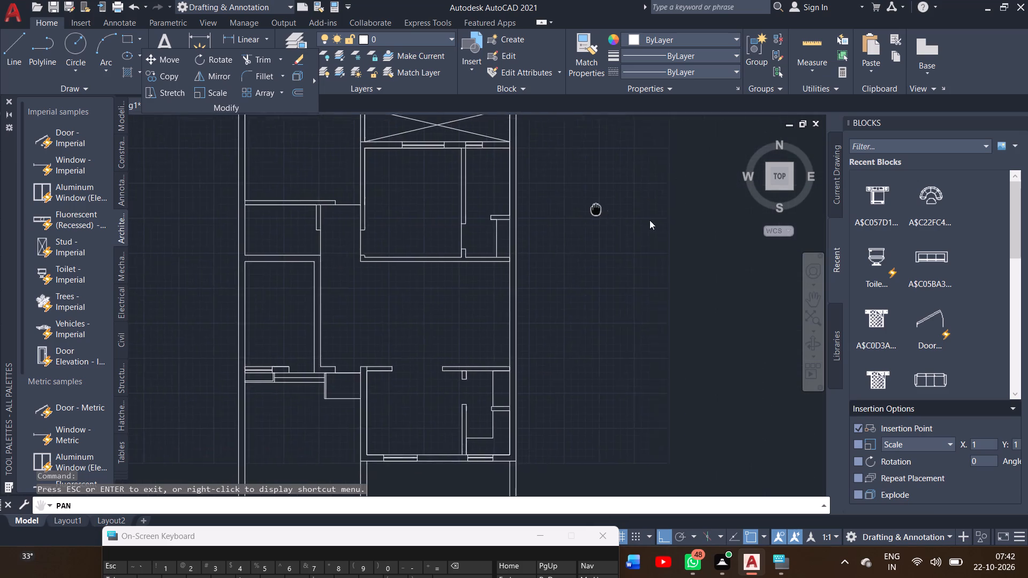
{"action": "left_click", "coordinate": [693, 282]}
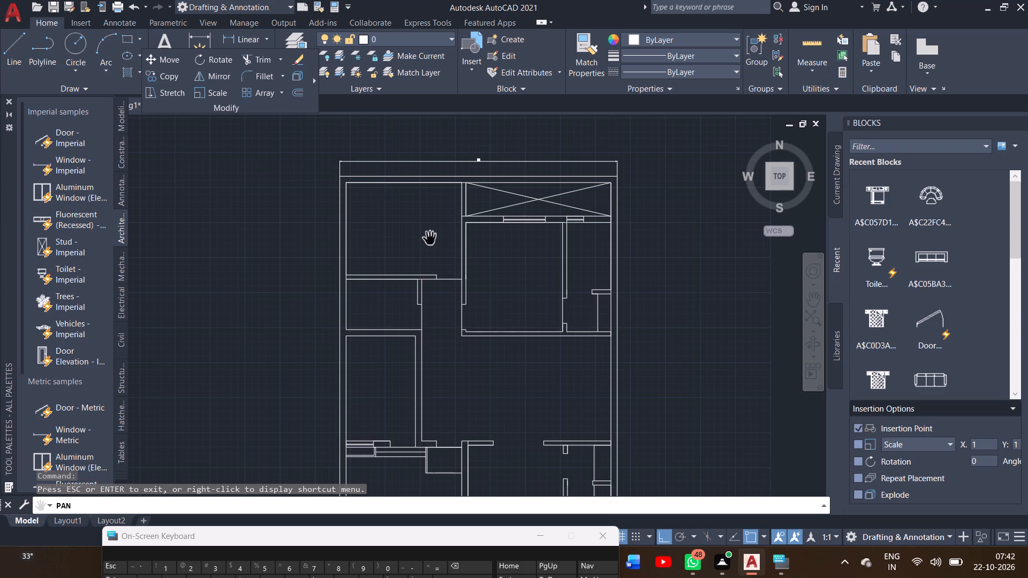
{"action": "right_click", "coordinate": [278, 216]}
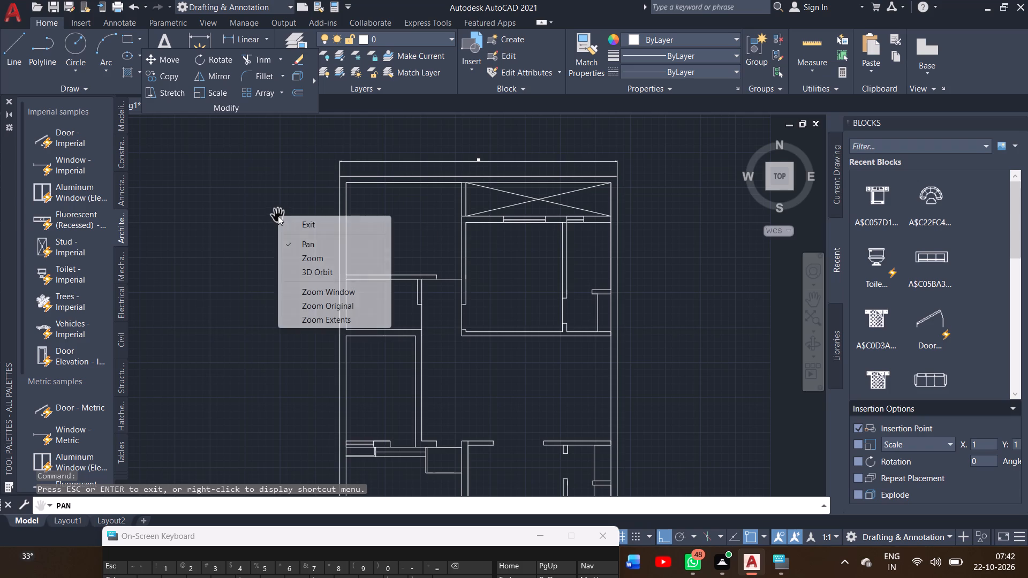
{"action": "left_click", "coordinate": [292, 222]}
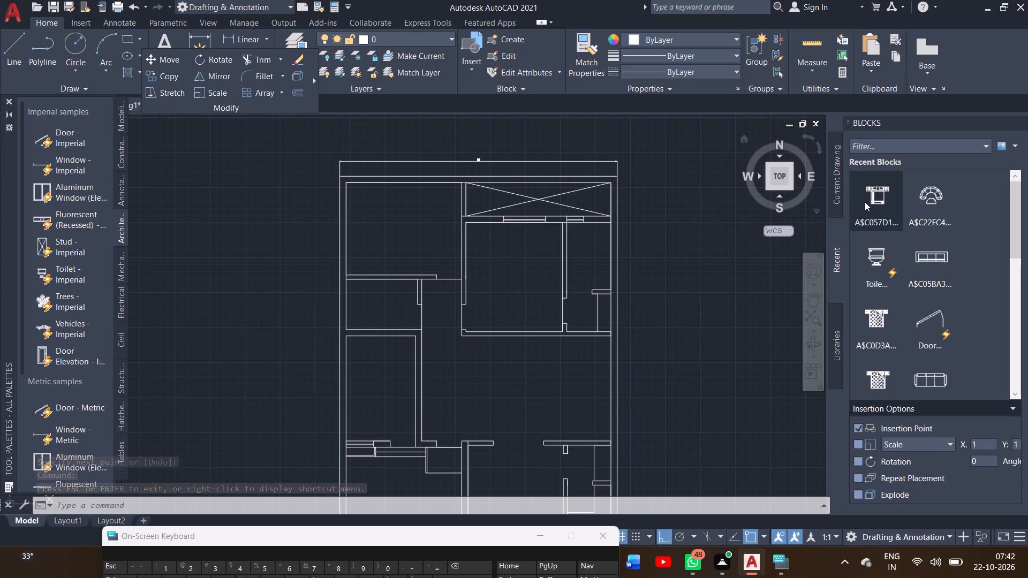
{"action": "left_click_drag", "start_coordinate": [865, 202], "coordinate": [694, 221]}
{"action": "left_click", "coordinate": [694, 221]}
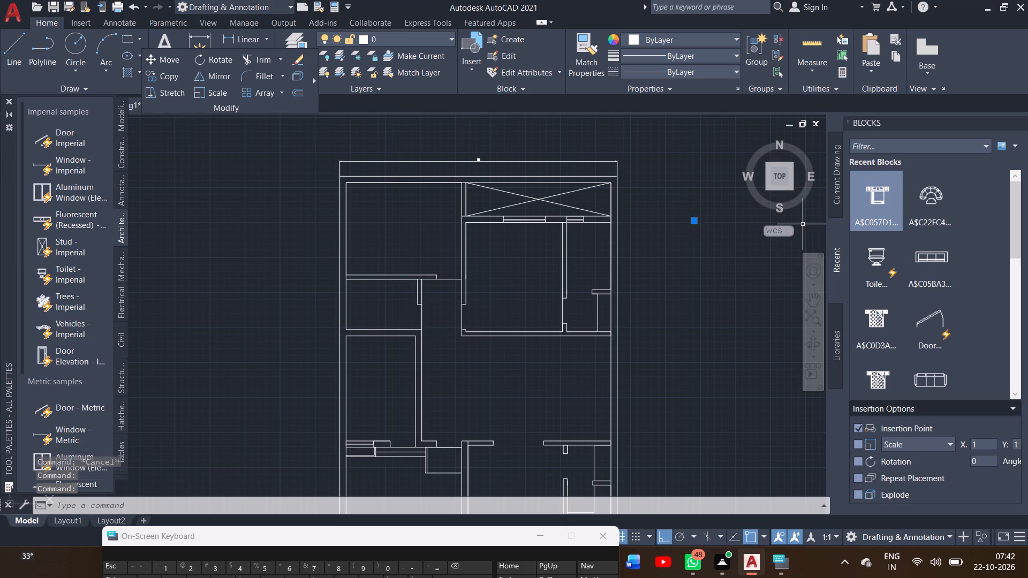
Scale up the tiny bed block east of the plan from the bed's southwest corner, picking a distance of about 1/2" east.
{"action": "scroll", "coordinate": [694, 221], "scroll_direction": "up", "scroll_amount": 6, "text": "ctrl"}
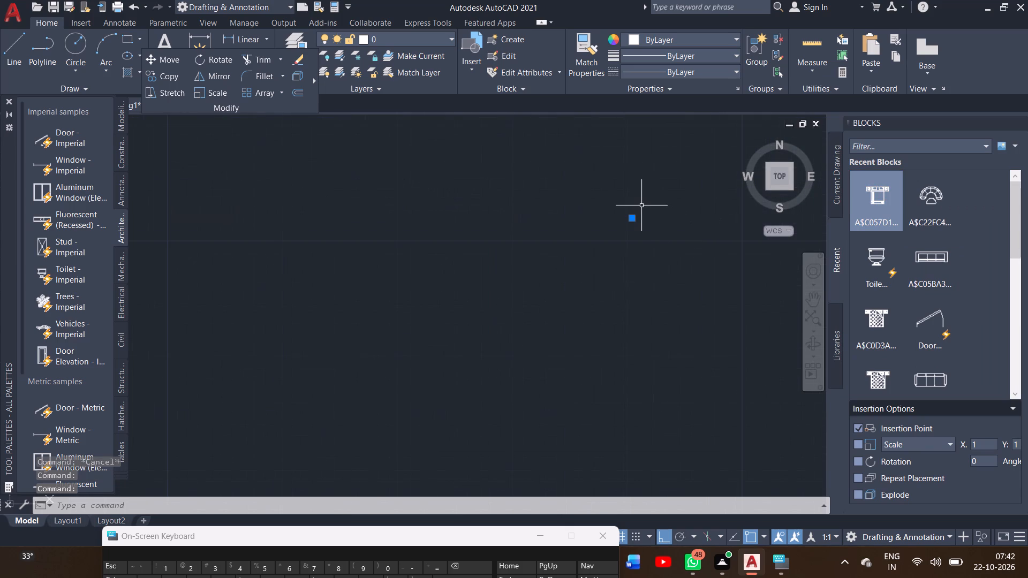
{"action": "scroll", "coordinate": [640, 204], "scroll_direction": "up", "scroll_amount": 6, "text": "ctrl"}
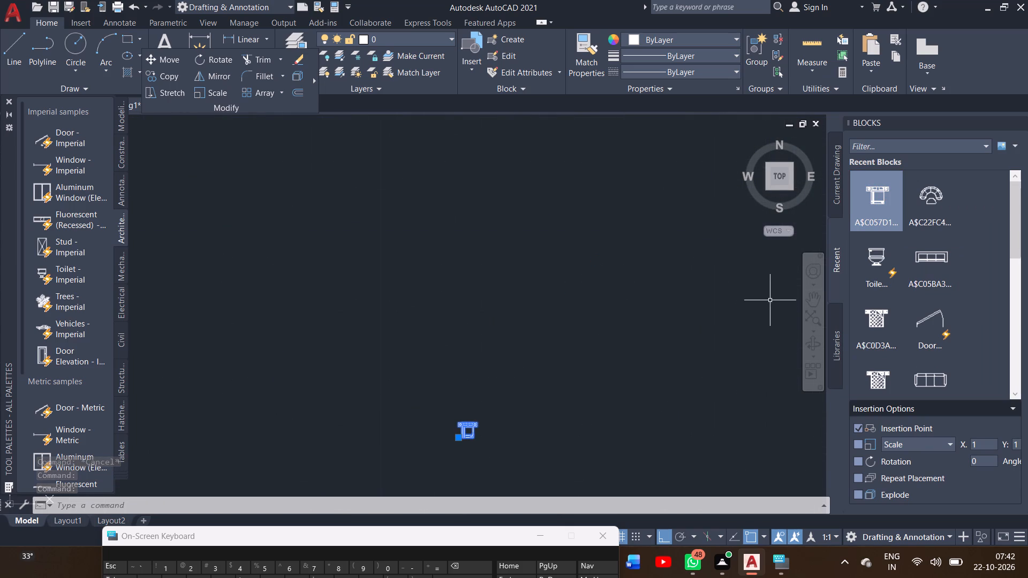
{"action": "left_click", "coordinate": [810, 299]}
{"action": "left_click_drag", "start_coordinate": [662, 338], "coordinate": [659, 294]}
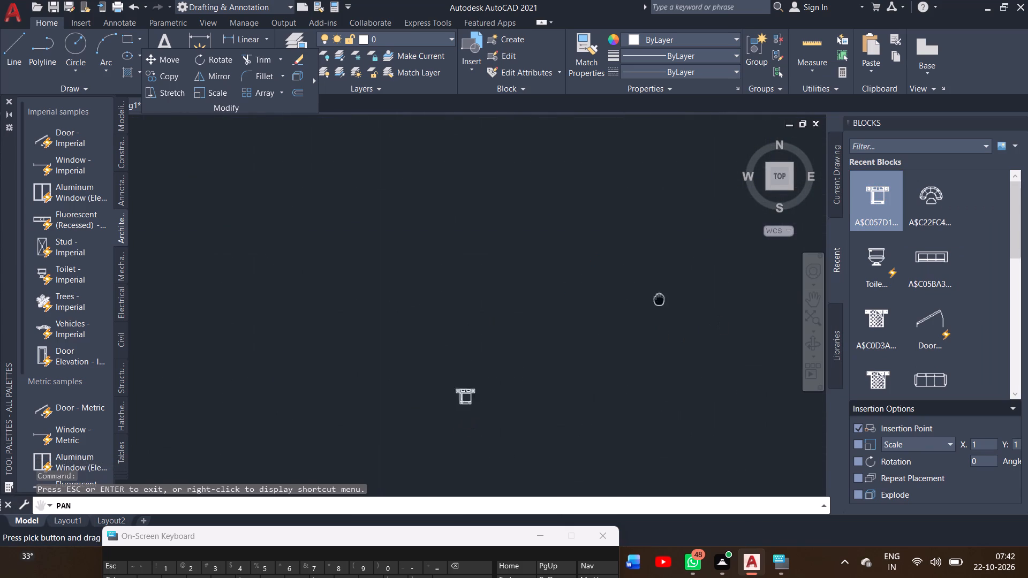
{"action": "left_click_drag", "start_coordinate": [659, 294], "coordinate": [652, 250]}
{"action": "scroll", "coordinate": [448, 336], "scroll_direction": "up", "scroll_amount": 2, "text": "ctrl"}
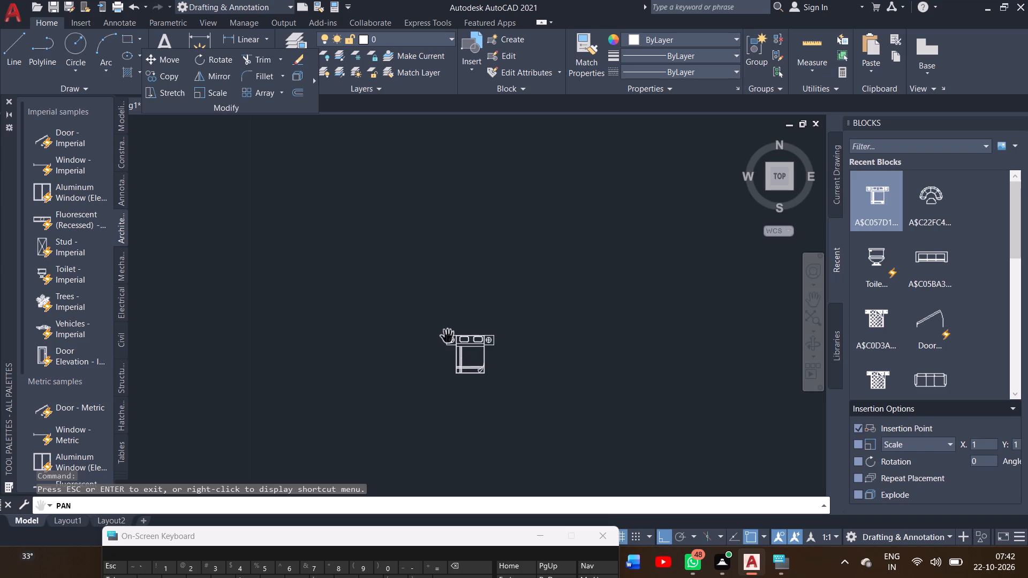
{"action": "left_click", "coordinate": [518, 341]}
{"action": "left_click_drag", "start_coordinate": [518, 341], "coordinate": [473, 318]}
{"action": "left_click_drag", "start_coordinate": [473, 318], "coordinate": [520, 381]}
{"action": "left_click_drag", "start_coordinate": [520, 381], "coordinate": [409, 352]}
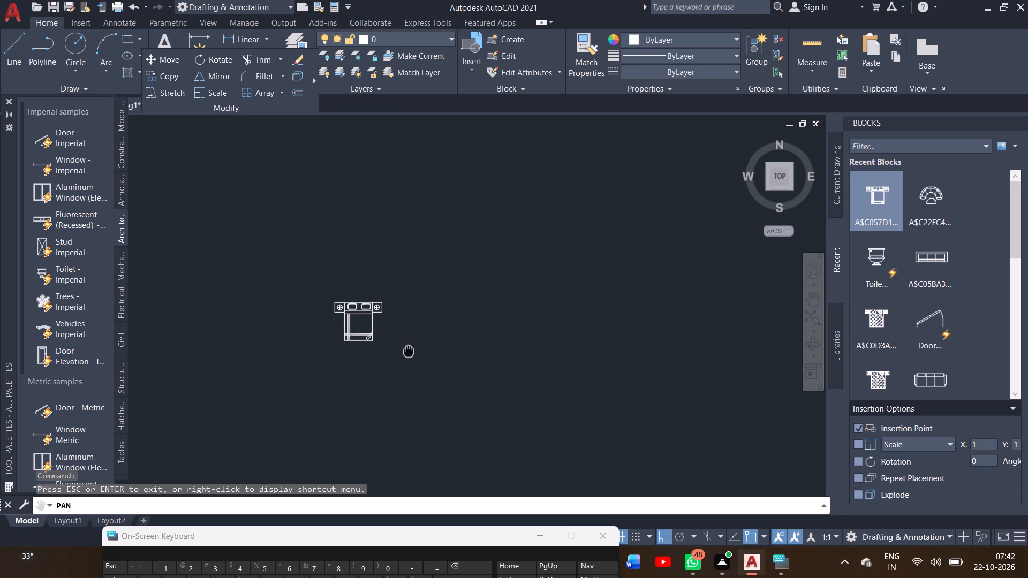
{"action": "left_click_drag", "start_coordinate": [409, 352], "coordinate": [414, 390]}
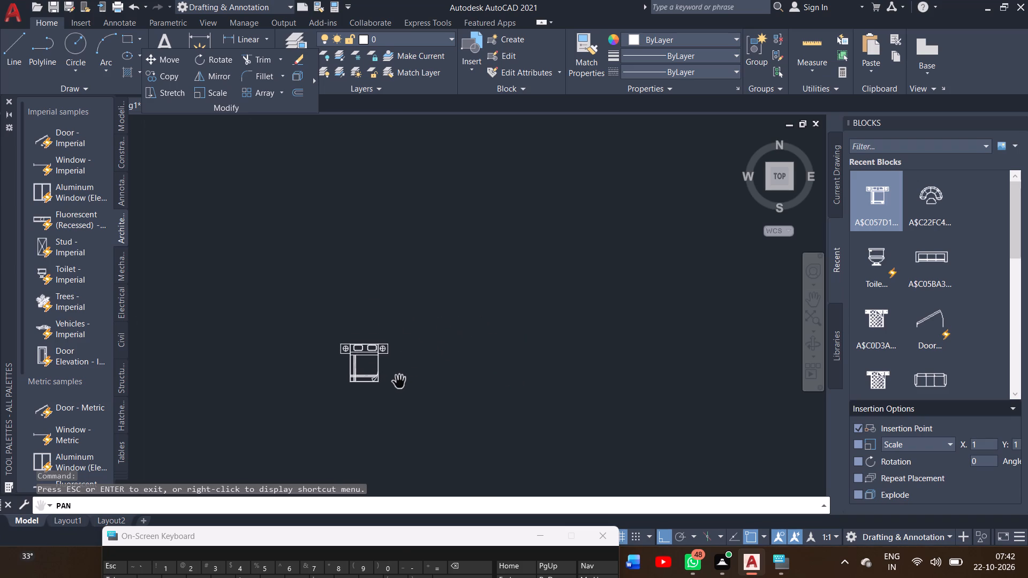
{"action": "right_click", "coordinate": [399, 382]}
{"action": "left_click", "coordinate": [411, 387]}
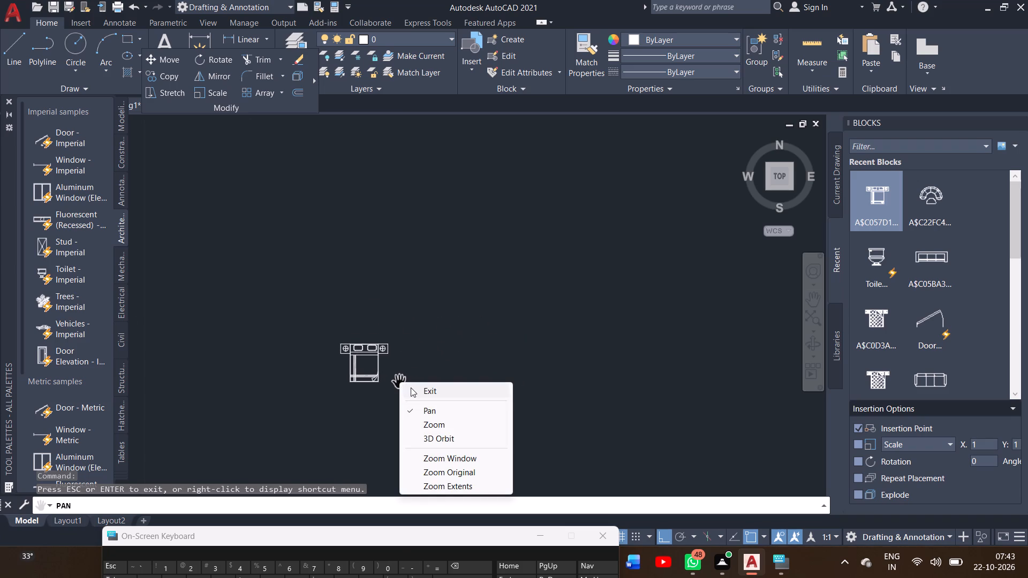
{"action": "left_click", "coordinate": [357, 346]}
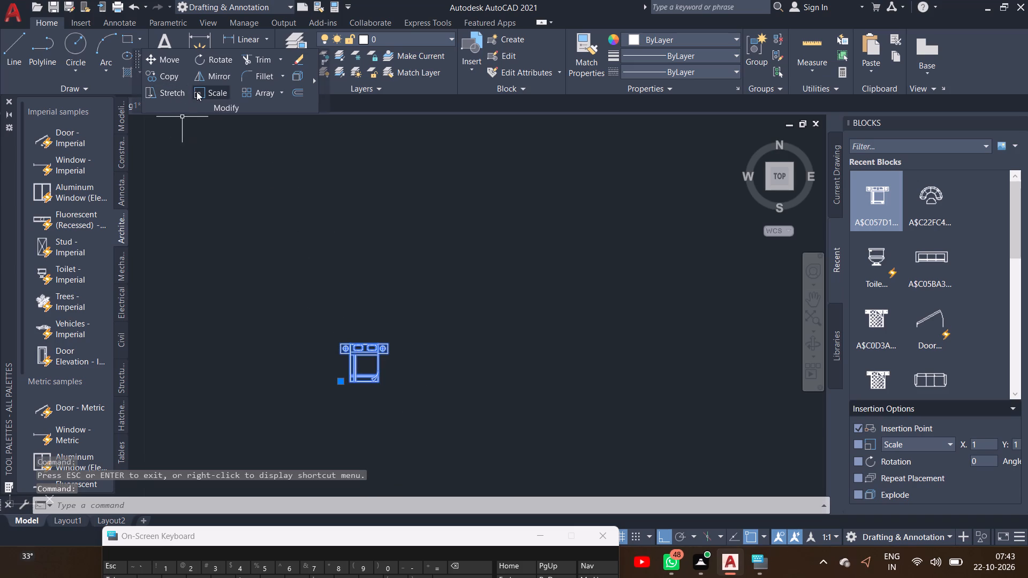
{"action": "left_click", "coordinate": [197, 92]}
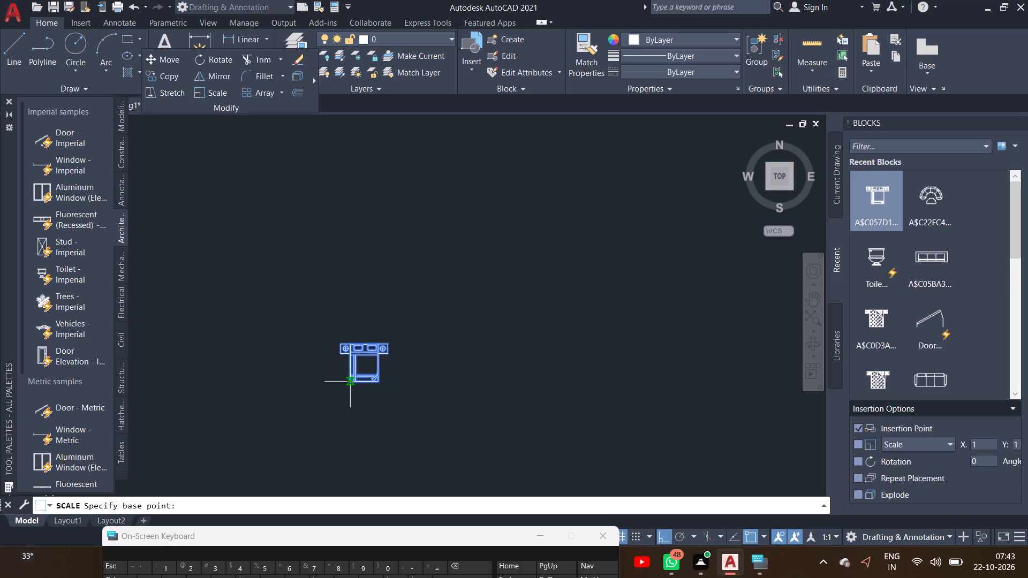
{"action": "left_click", "coordinate": [352, 383]}
{"action": "left_click_drag", "start_coordinate": [352, 383], "coordinate": [554, 257]}
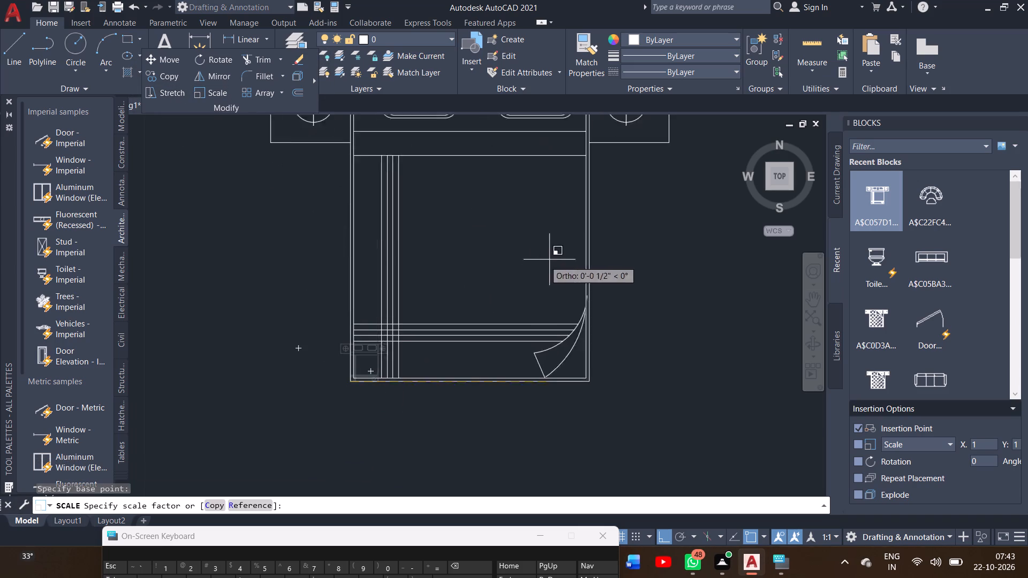
{"action": "left_click_drag", "start_coordinate": [554, 257], "coordinate": [699, 157]}
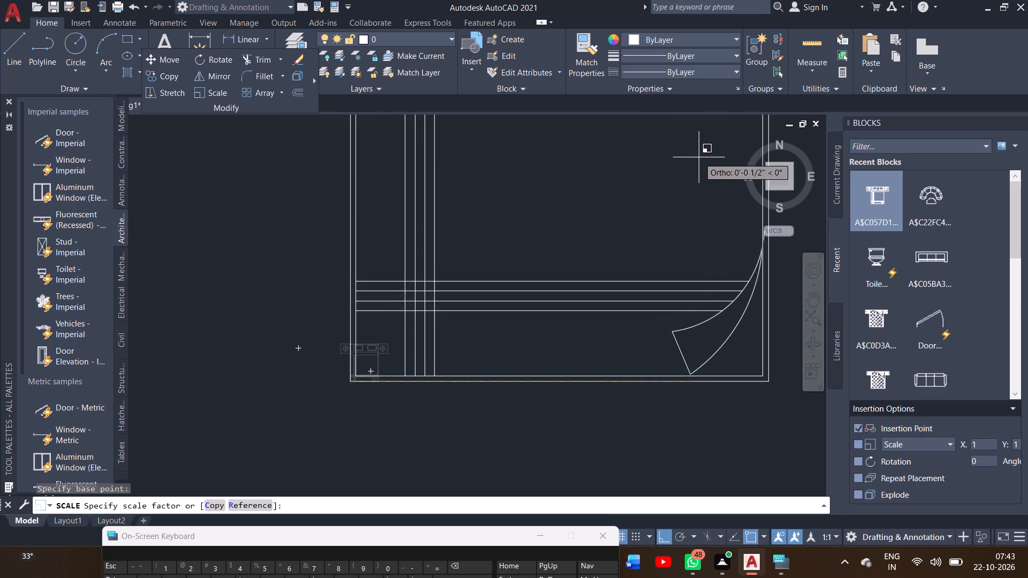
{"action": "left_click", "coordinate": [699, 157]}
Scale up the bed block again from the bed's southwest corner, picking a freehand distance of just over 5" east.
{"action": "scroll", "coordinate": [566, 233], "scroll_direction": "down", "scroll_amount": 8, "text": "ctrl"}
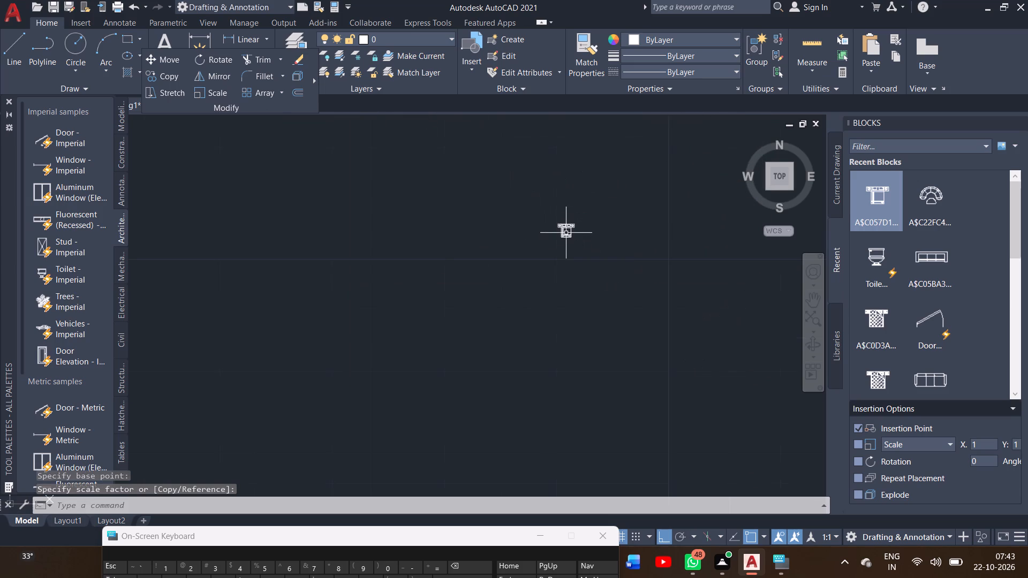
{"action": "scroll", "coordinate": [566, 233], "scroll_direction": "down", "scroll_amount": 5, "text": "ctrl"}
{"action": "scroll", "coordinate": [566, 233], "scroll_direction": "up", "scroll_amount": 8, "text": "ctrl"}
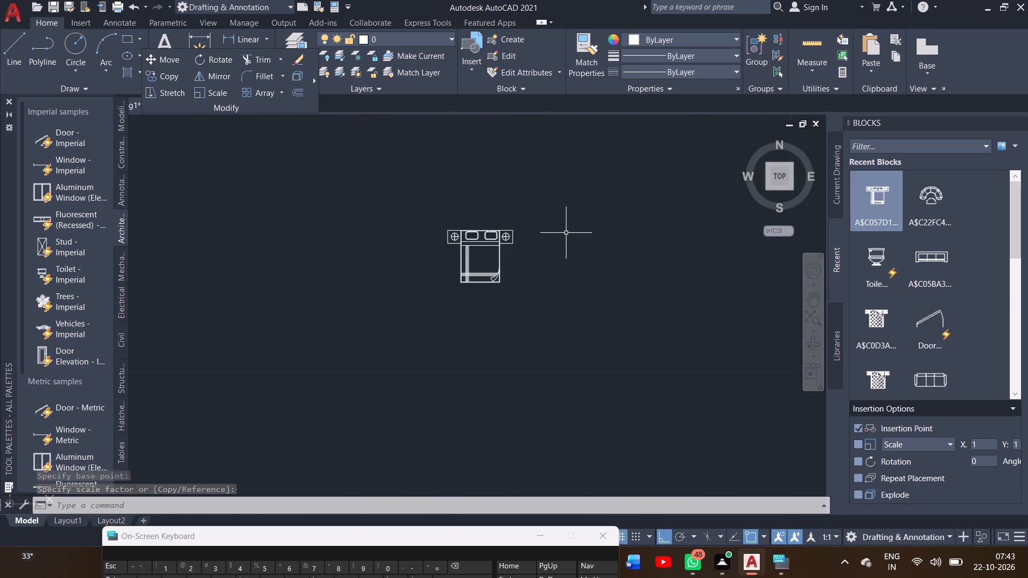
{"action": "scroll", "coordinate": [566, 233], "scroll_direction": "up", "scroll_amount": 1, "text": "ctrl"}
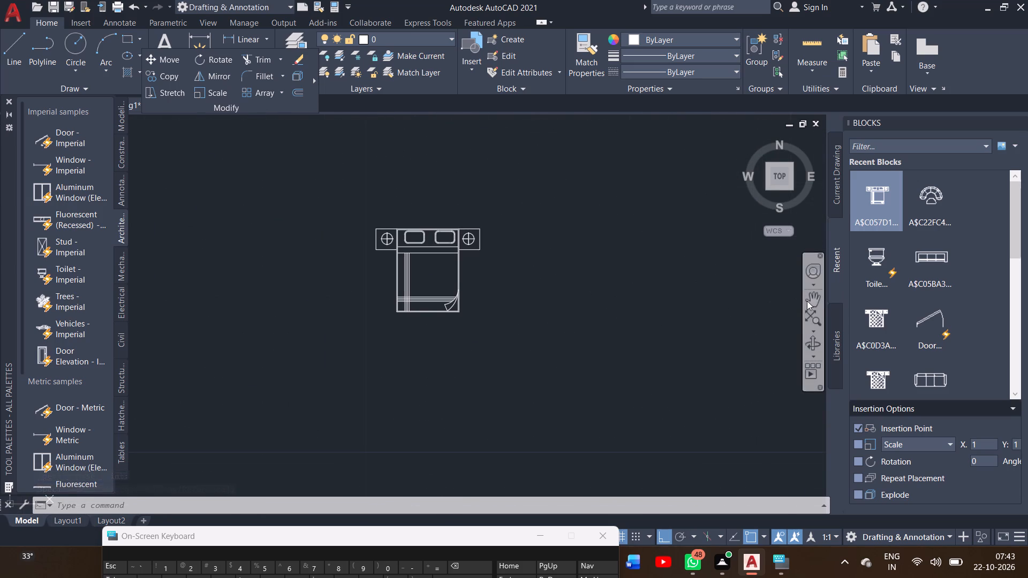
{"action": "left_click", "coordinate": [807, 301]}
{"action": "left_click_drag", "start_coordinate": [613, 266], "coordinate": [517, 382]}
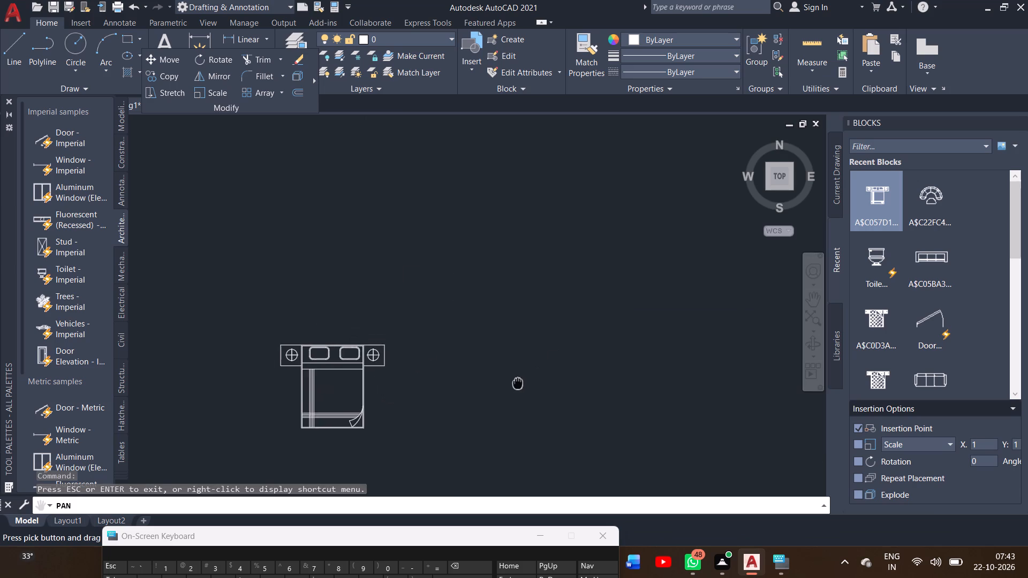
{"action": "left_click_drag", "start_coordinate": [517, 382], "coordinate": [490, 371]}
{"action": "left_click", "coordinate": [490, 371]}
{"action": "right_click", "coordinate": [490, 371]}
{"action": "left_click", "coordinate": [505, 381]}
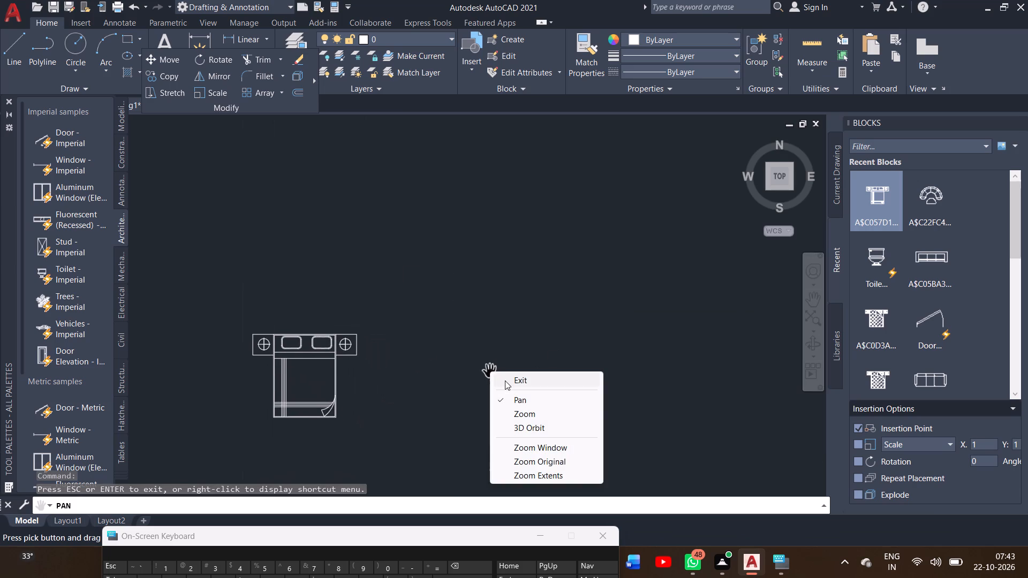
{"action": "left_click", "coordinate": [315, 336]}
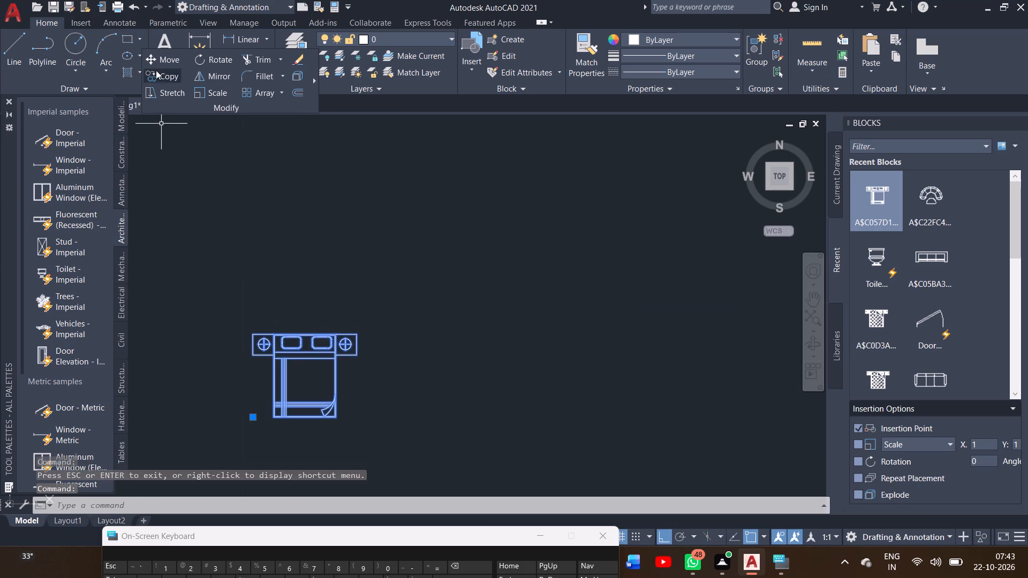
{"action": "left_click", "coordinate": [214, 89]}
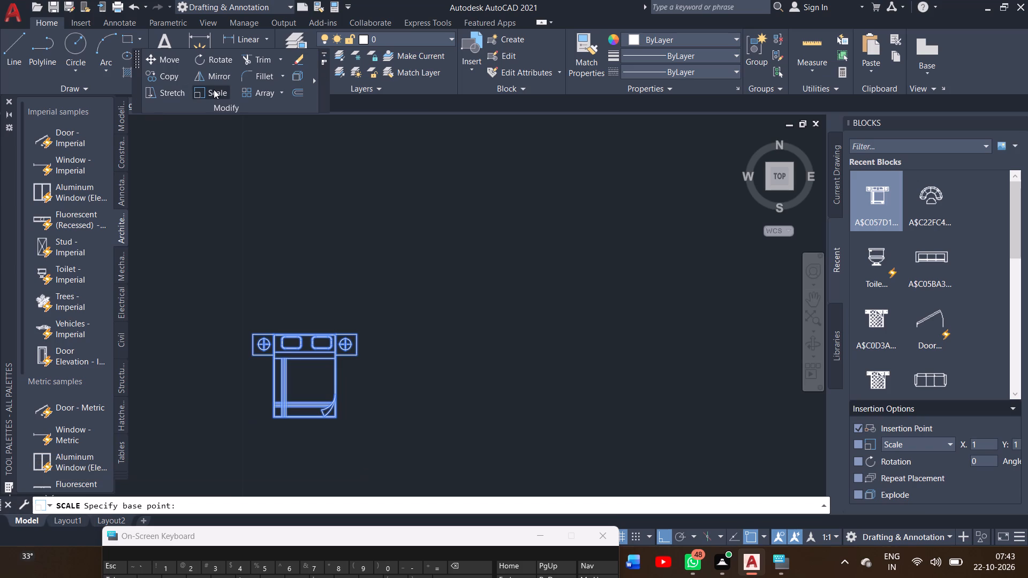
{"action": "left_click_drag", "start_coordinate": [273, 412], "coordinate": [559, 273]}
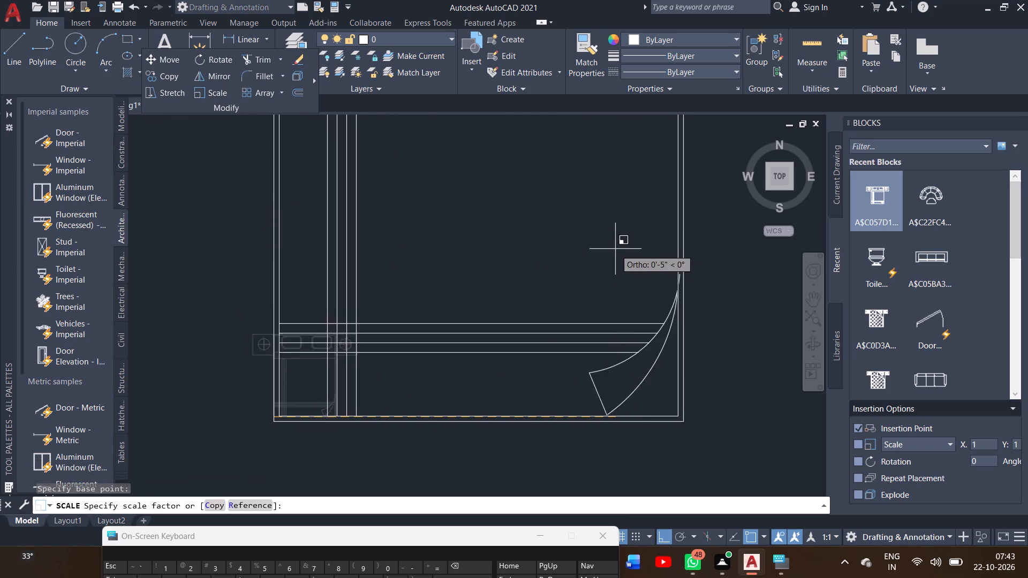
{"action": "left_click", "coordinate": [678, 192]}
Scale up the bed block a third time from near its southwest corner, picking a distance of about 4'-8 1/2" east.
{"action": "scroll", "coordinate": [555, 251], "scroll_direction": "down", "scroll_amount": 2, "text": "ctrl"}
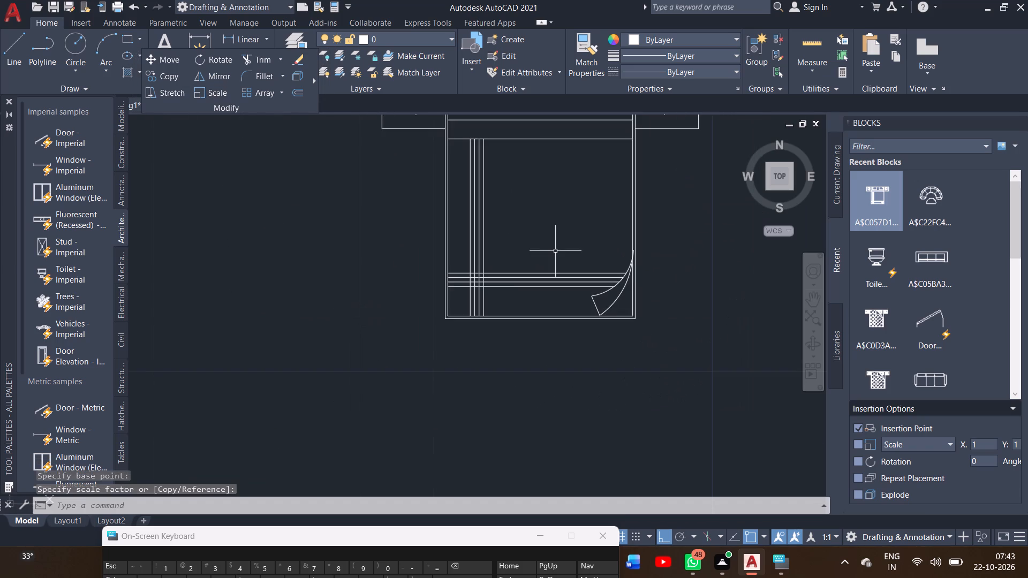
{"action": "scroll", "coordinate": [555, 251], "scroll_direction": "down", "scroll_amount": 6, "text": "ctrl"}
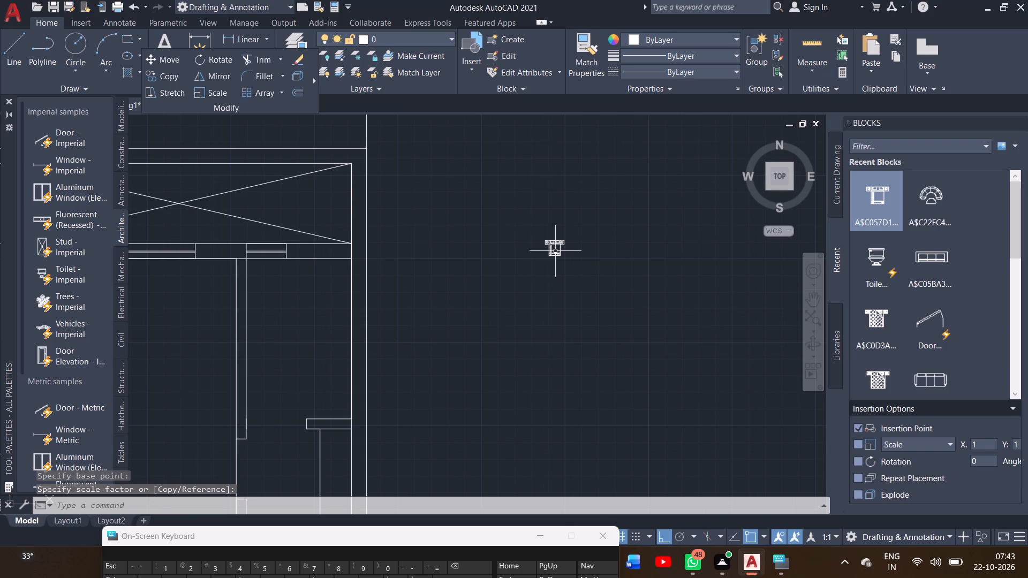
{"action": "scroll", "coordinate": [555, 251], "scroll_direction": "up", "scroll_amount": 2, "text": "ctrl"}
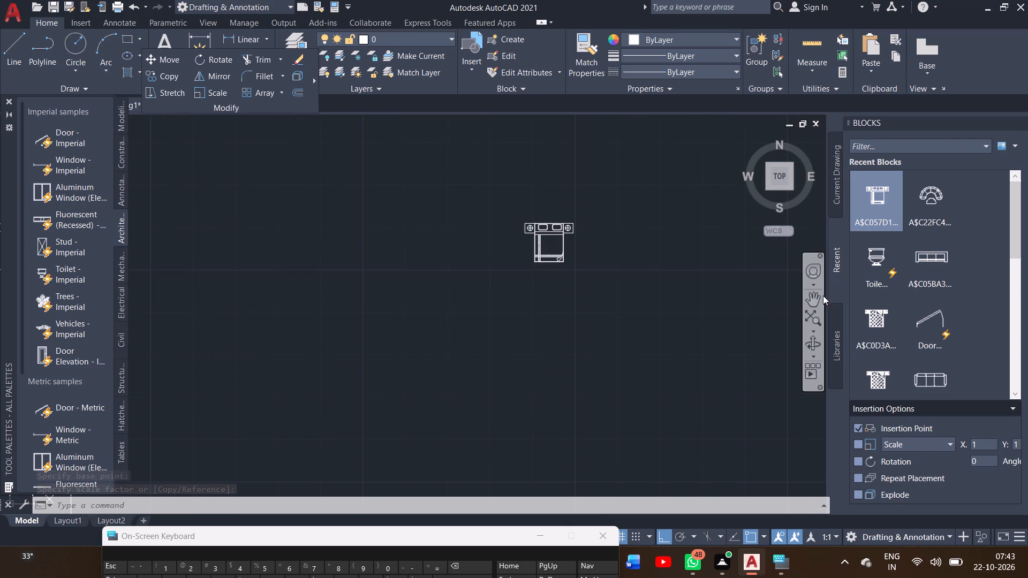
{"action": "left_click", "coordinate": [814, 297]}
{"action": "left_click_drag", "start_coordinate": [690, 267], "coordinate": [616, 333]}
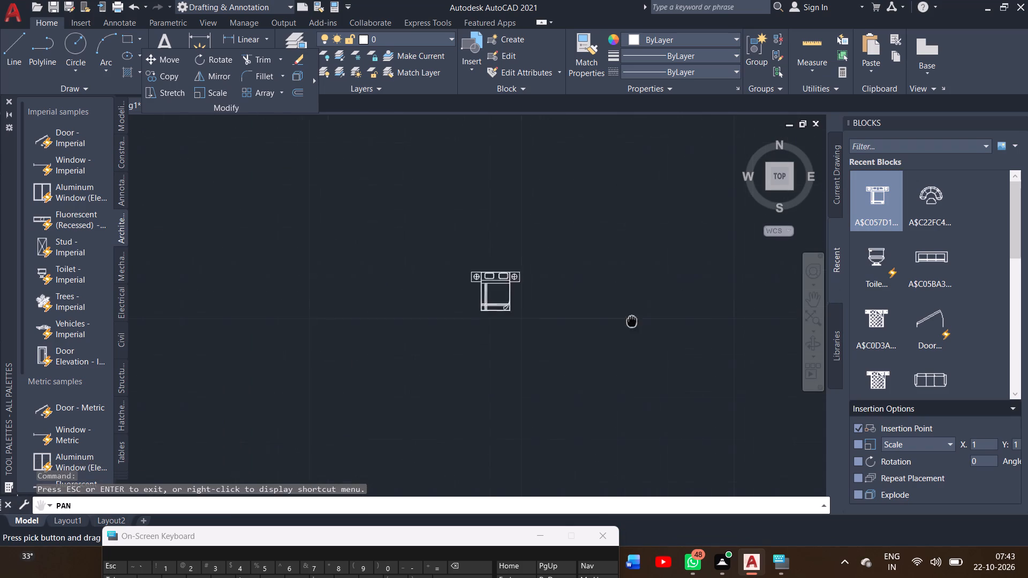
{"action": "left_click_drag", "start_coordinate": [616, 333], "coordinate": [434, 376]}
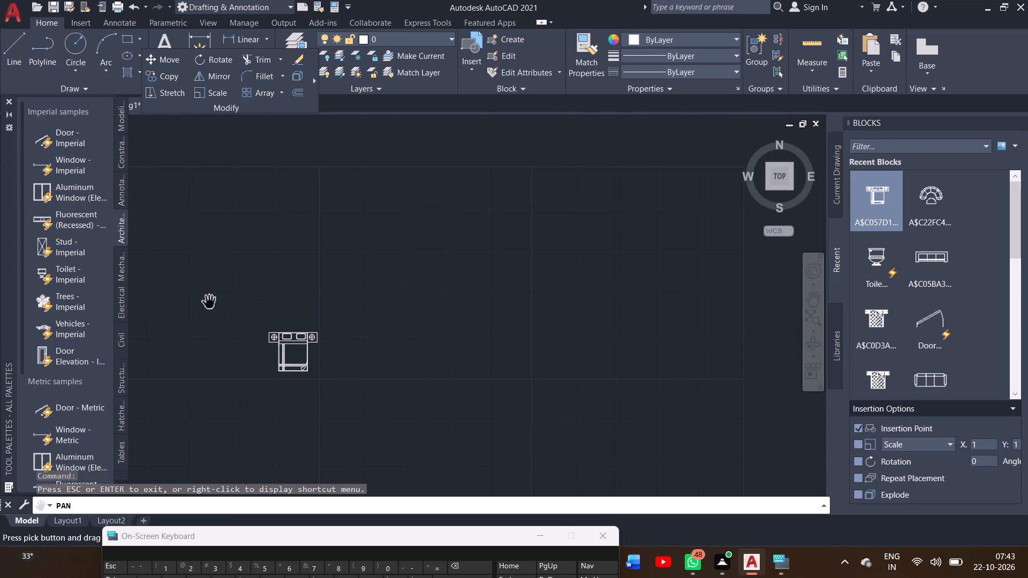
{"action": "right_click", "coordinate": [212, 300]}
{"action": "left_click", "coordinate": [220, 313]}
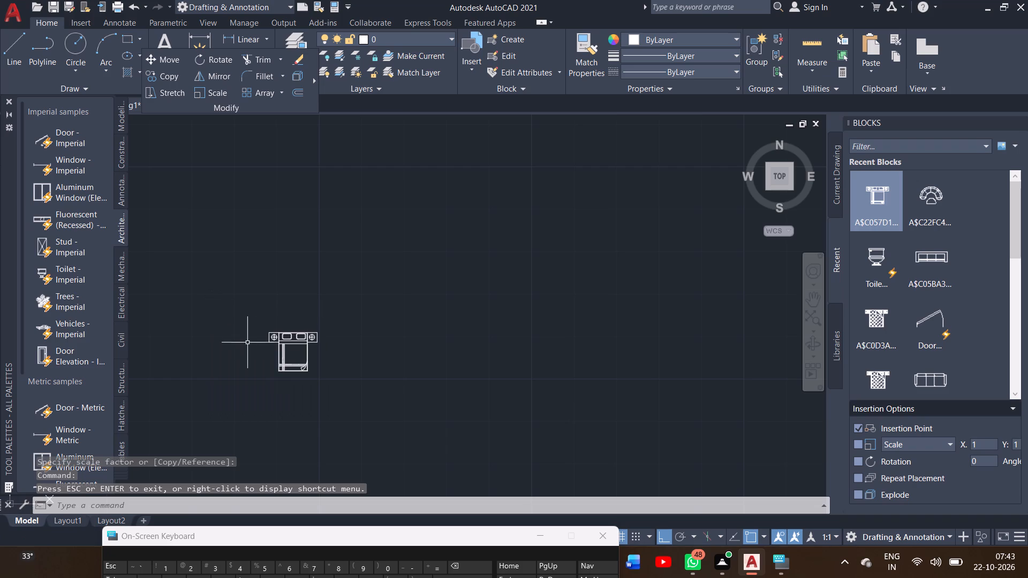
{"action": "left_click", "coordinate": [285, 344]}
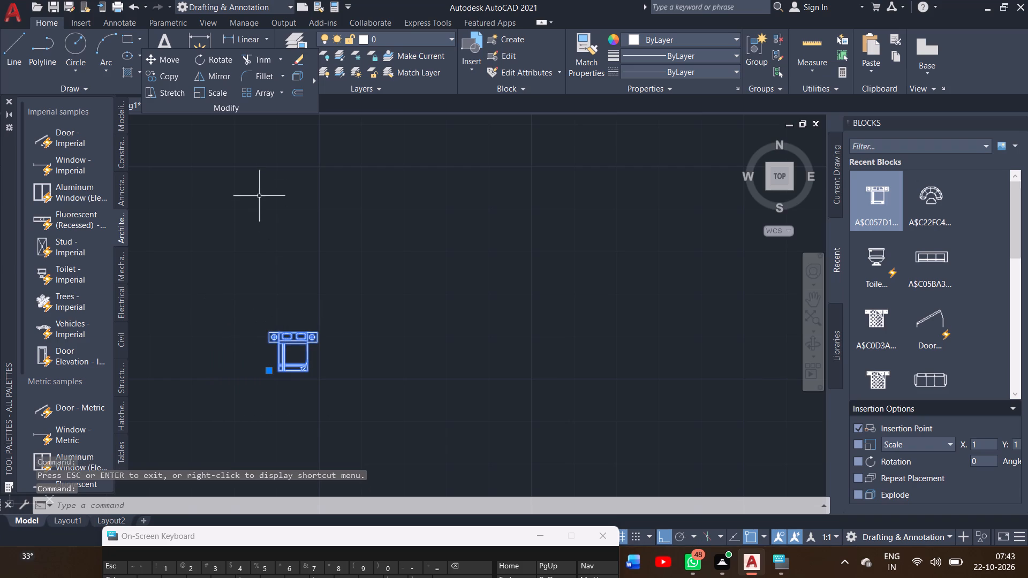
{"action": "left_click", "coordinate": [195, 90]}
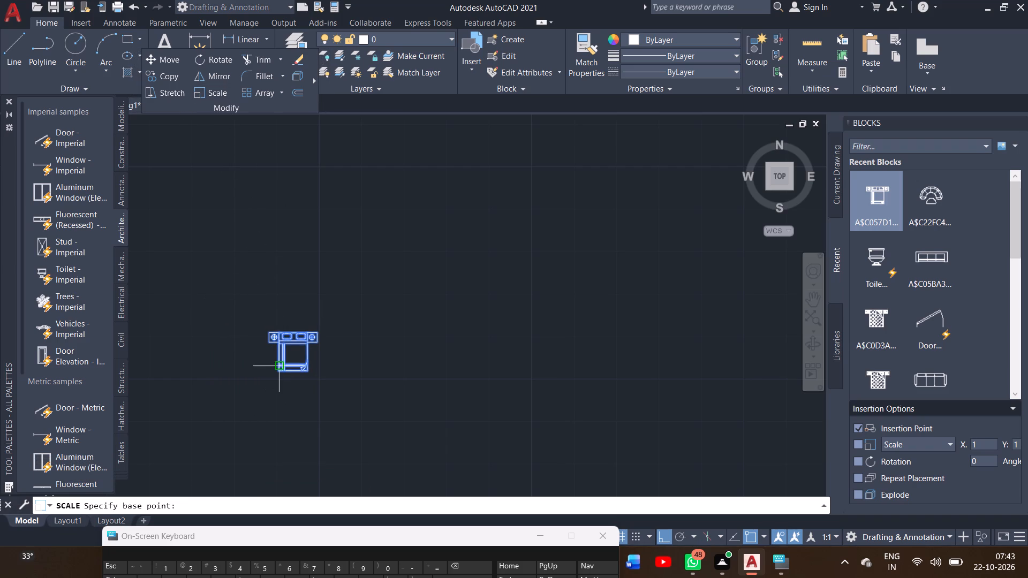
{"action": "left_click_drag", "start_coordinate": [279, 366], "coordinate": [518, 263]}
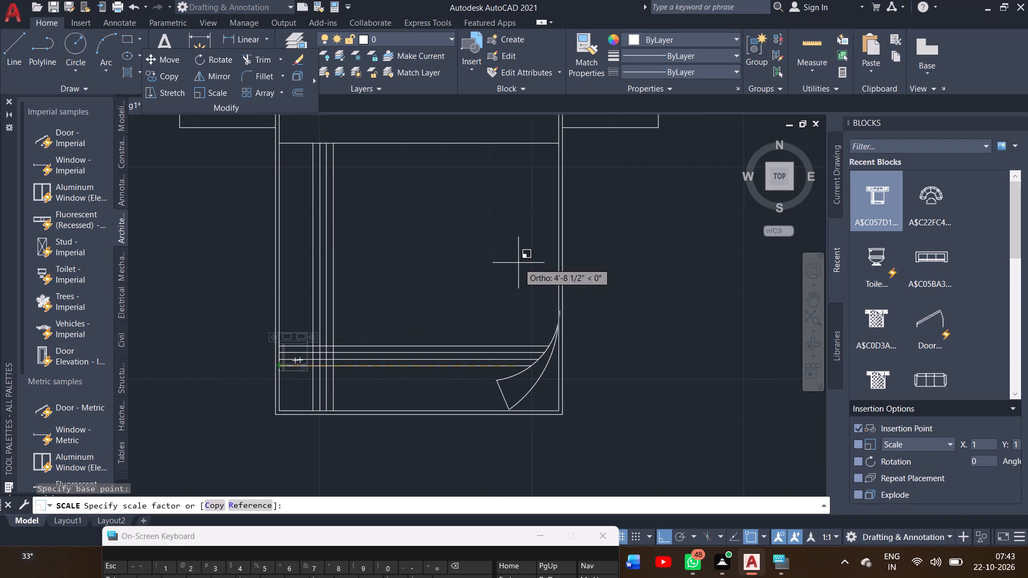
{"action": "left_click_drag", "start_coordinate": [518, 263], "coordinate": [524, 264]}
{"action": "left_click", "coordinate": [524, 264]}
Select the enlarged bed block in the empty area east of the plan's northeast room for the next edit.
{"action": "scroll", "coordinate": [524, 264], "scroll_direction": "down", "scroll_amount": 3, "text": "ctrl"}
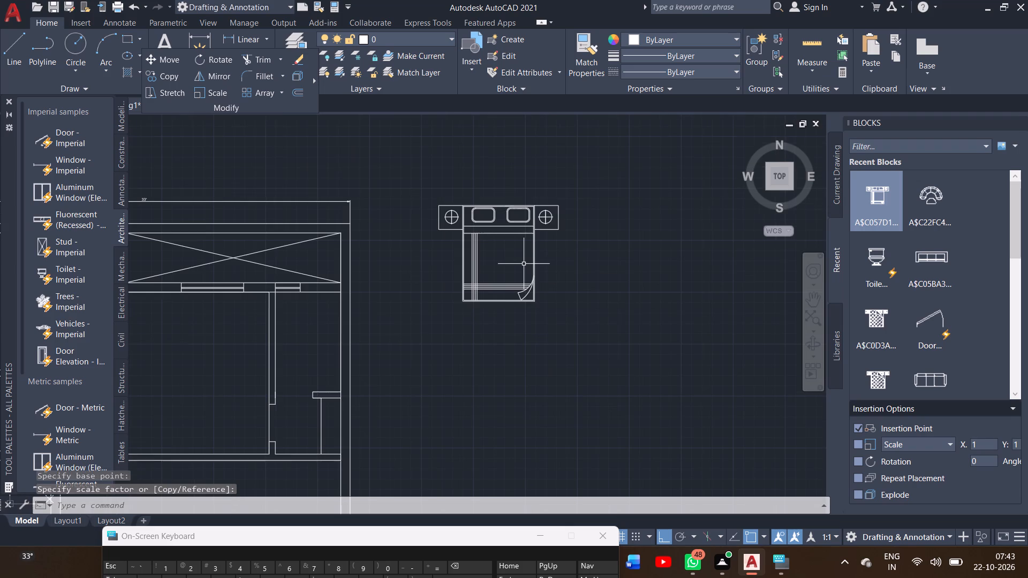
{"action": "scroll", "coordinate": [524, 264], "scroll_direction": "down", "scroll_amount": 1, "text": "ctrl"}
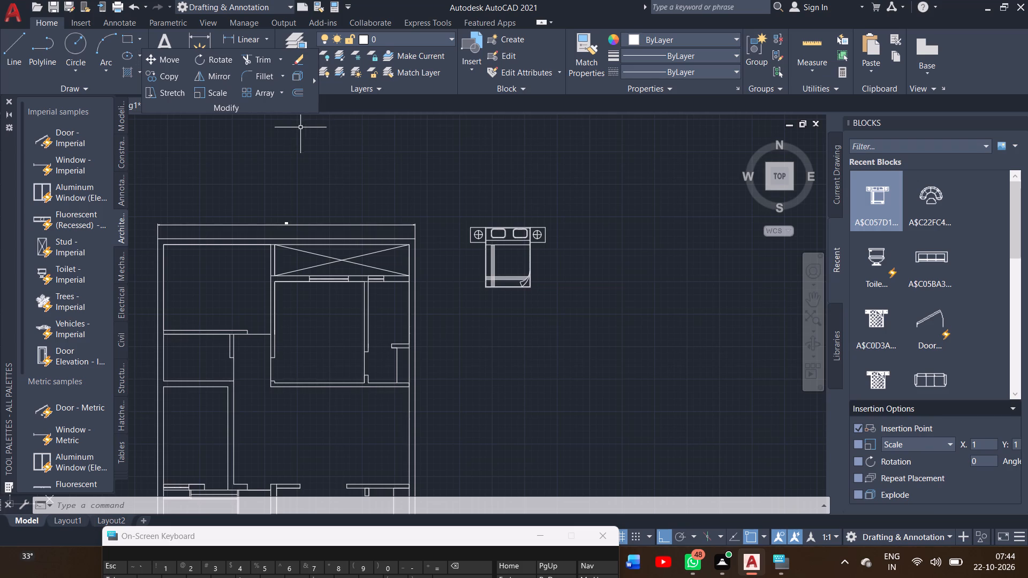
{"action": "left_click", "coordinate": [493, 243]}
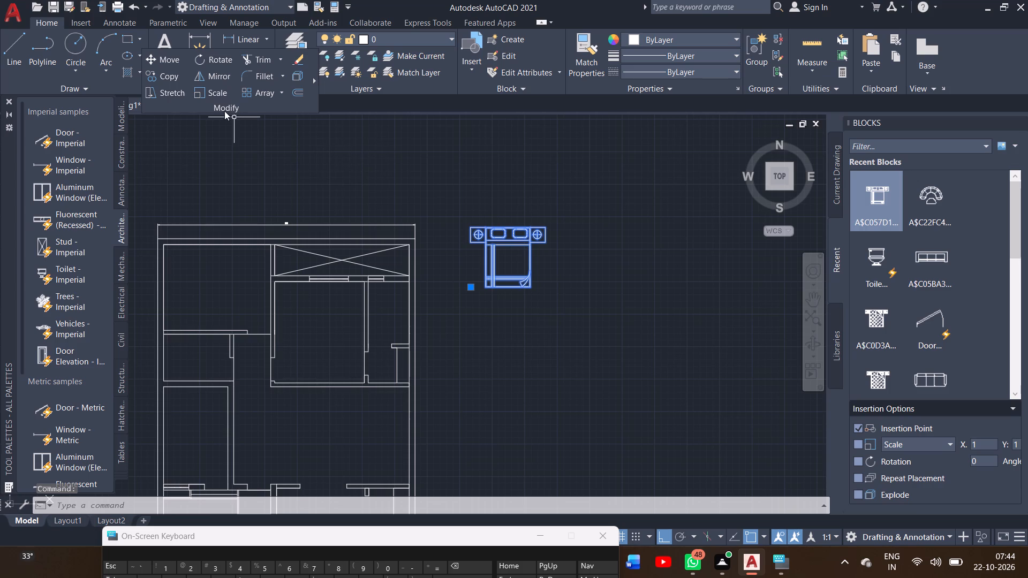
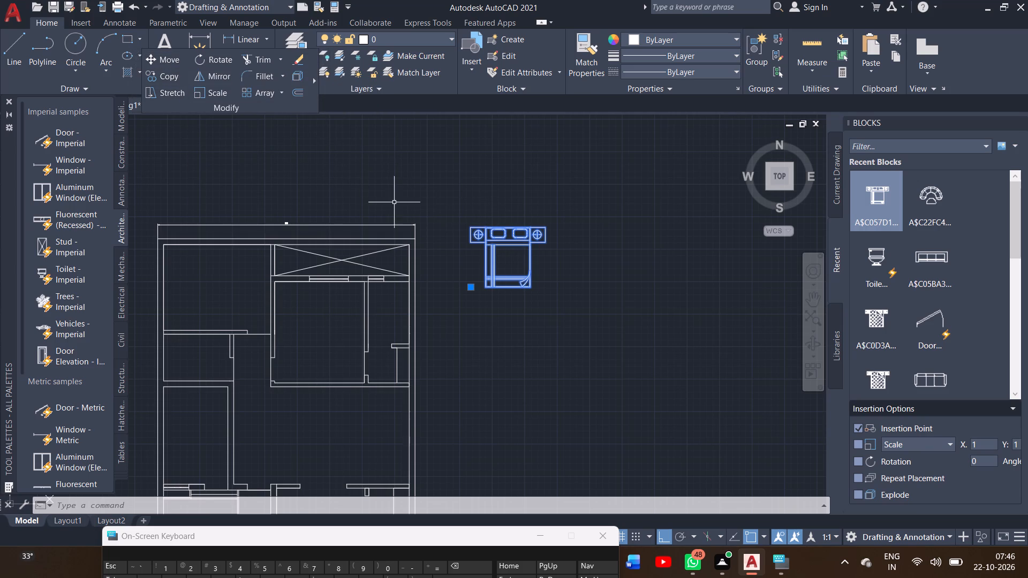
Copy the selected bed block into the plan's northwest room with Ortho turned off, placing its headboard near the north wall.
{"action": "left_click", "coordinate": [160, 78]}
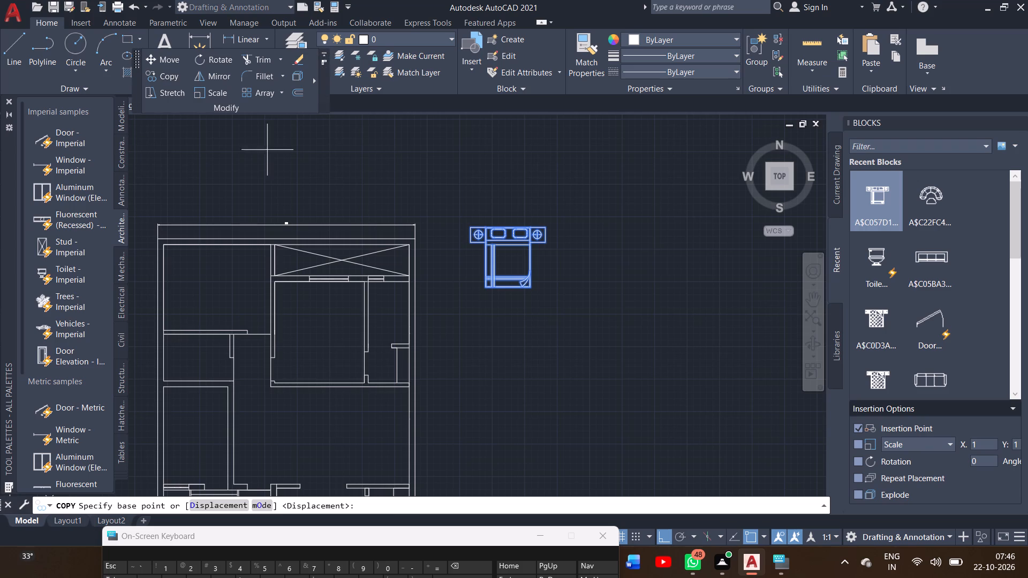
{"action": "left_click", "coordinate": [513, 240]}
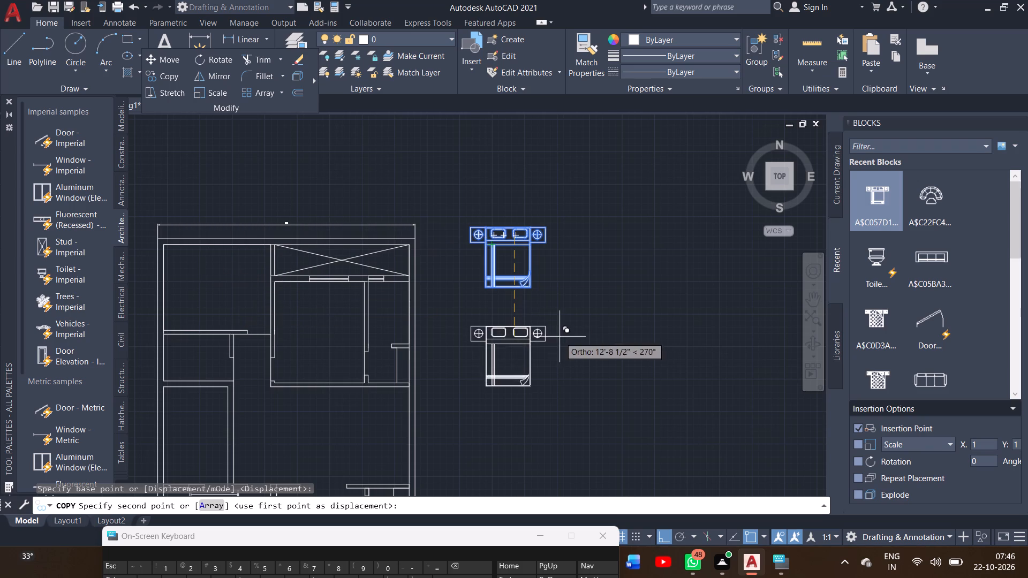
{"action": "left_click", "coordinate": [661, 545]}
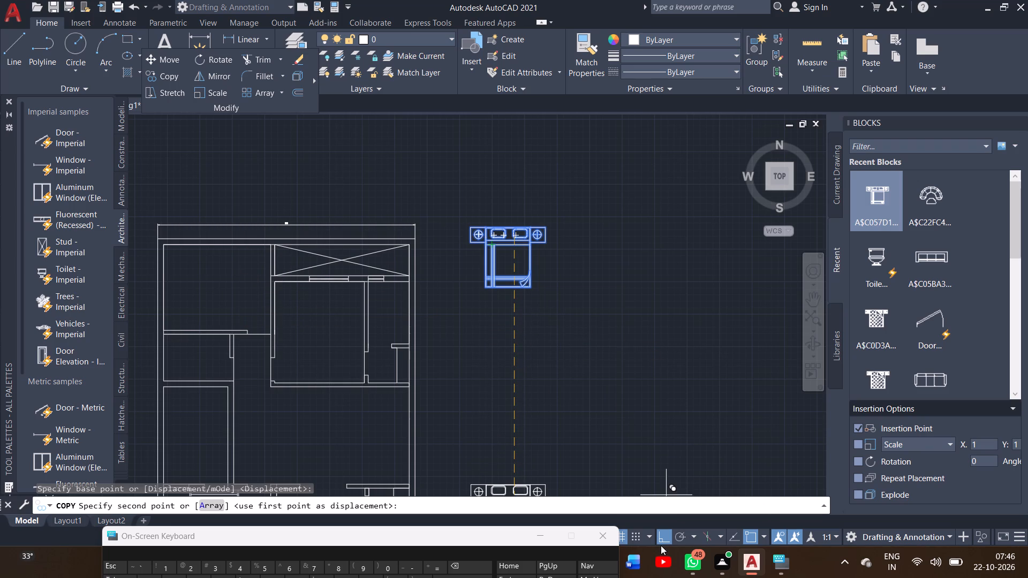
{"action": "left_click", "coordinate": [665, 539]}
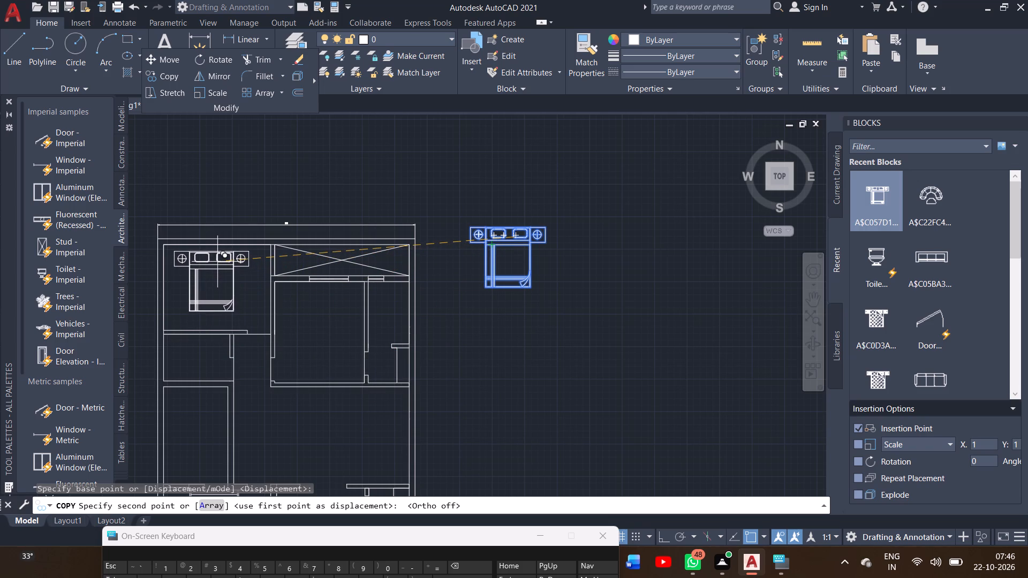
{"action": "left_click", "coordinate": [217, 262]}
{"action": "right_click", "coordinate": [494, 214]}
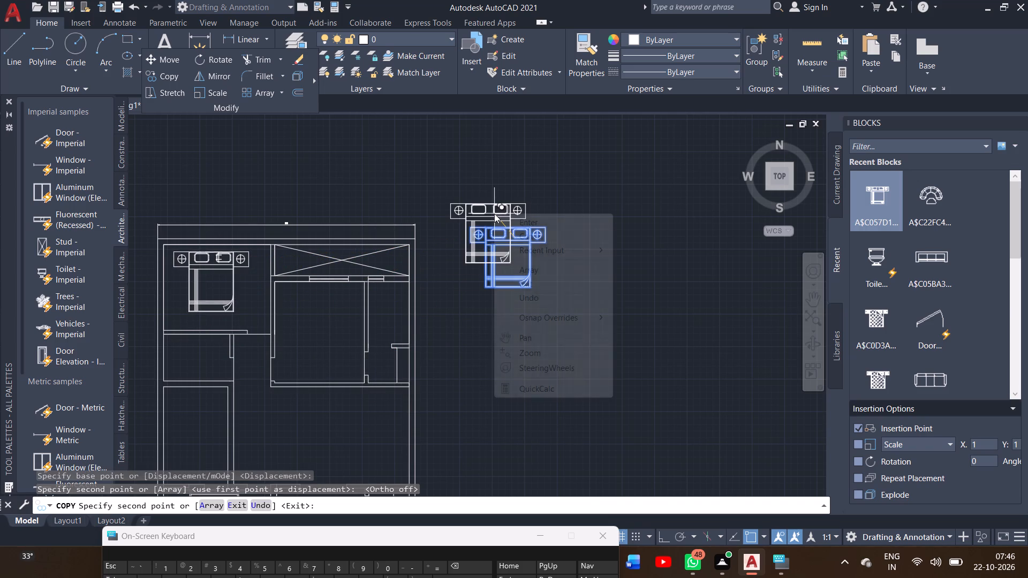
{"action": "left_click", "coordinate": [519, 217]}
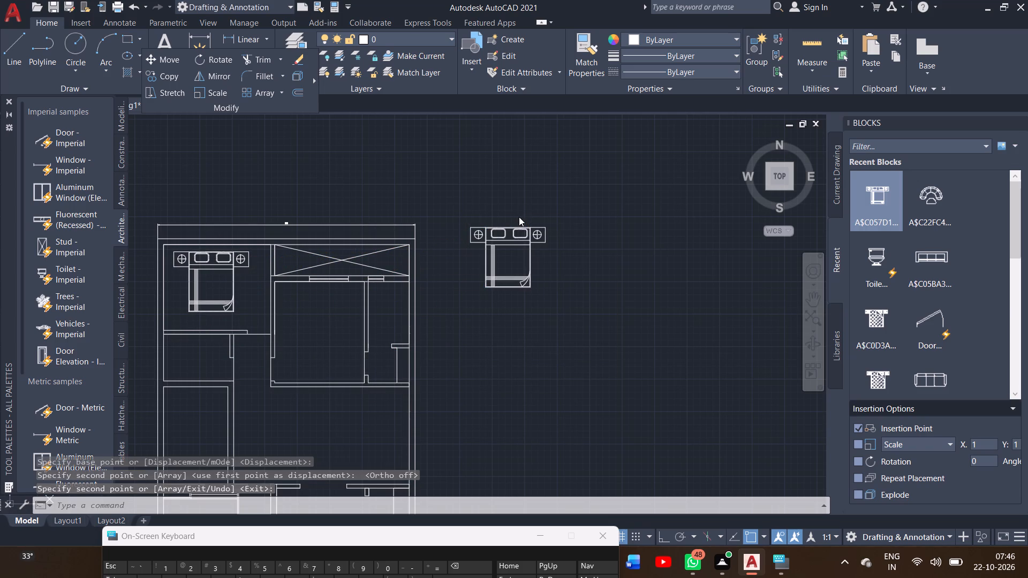
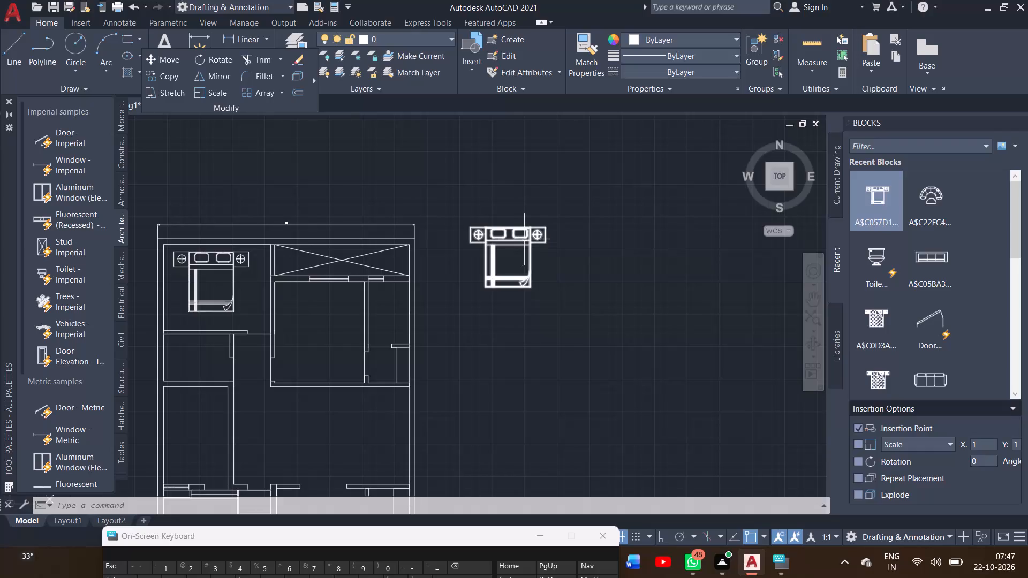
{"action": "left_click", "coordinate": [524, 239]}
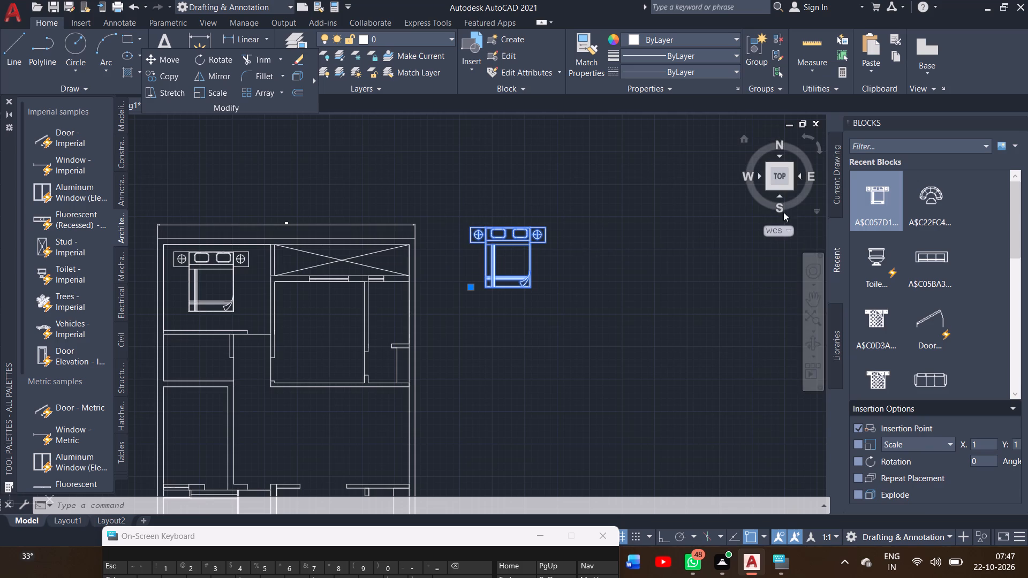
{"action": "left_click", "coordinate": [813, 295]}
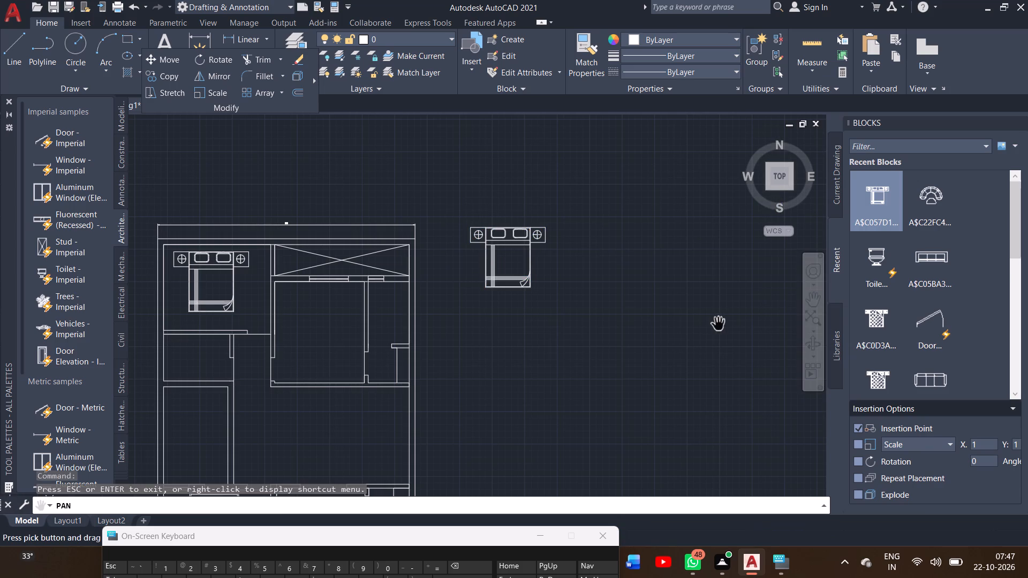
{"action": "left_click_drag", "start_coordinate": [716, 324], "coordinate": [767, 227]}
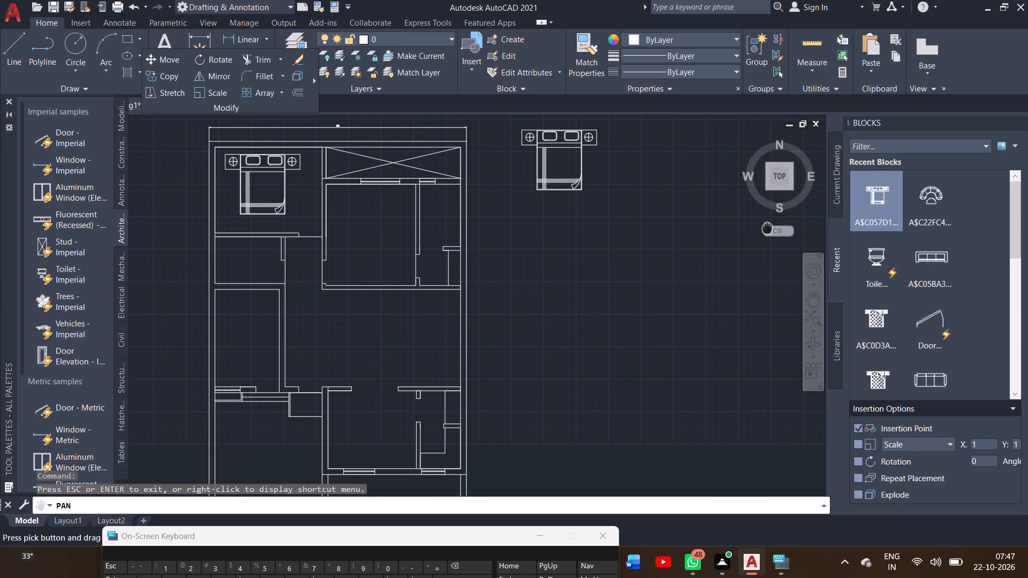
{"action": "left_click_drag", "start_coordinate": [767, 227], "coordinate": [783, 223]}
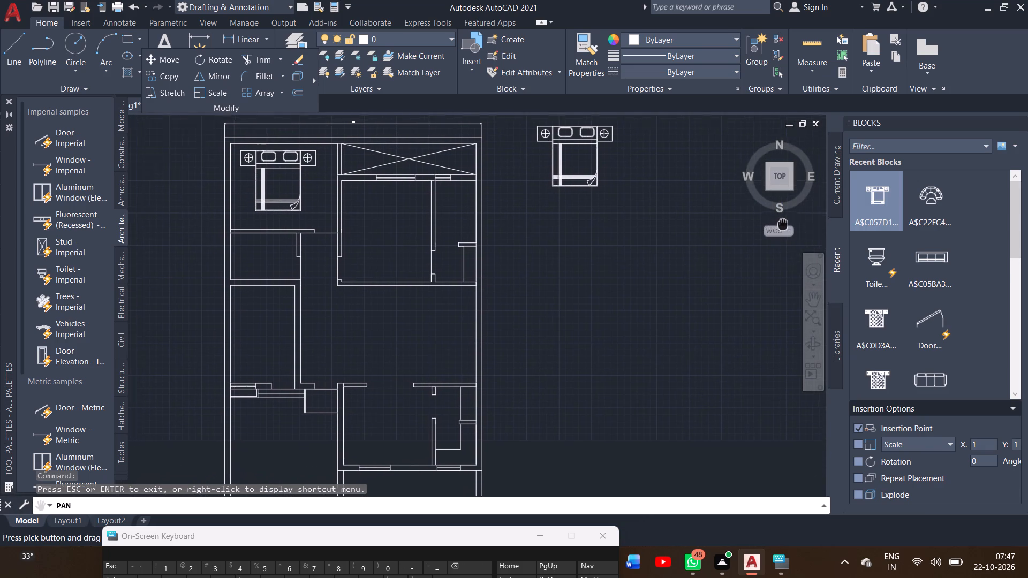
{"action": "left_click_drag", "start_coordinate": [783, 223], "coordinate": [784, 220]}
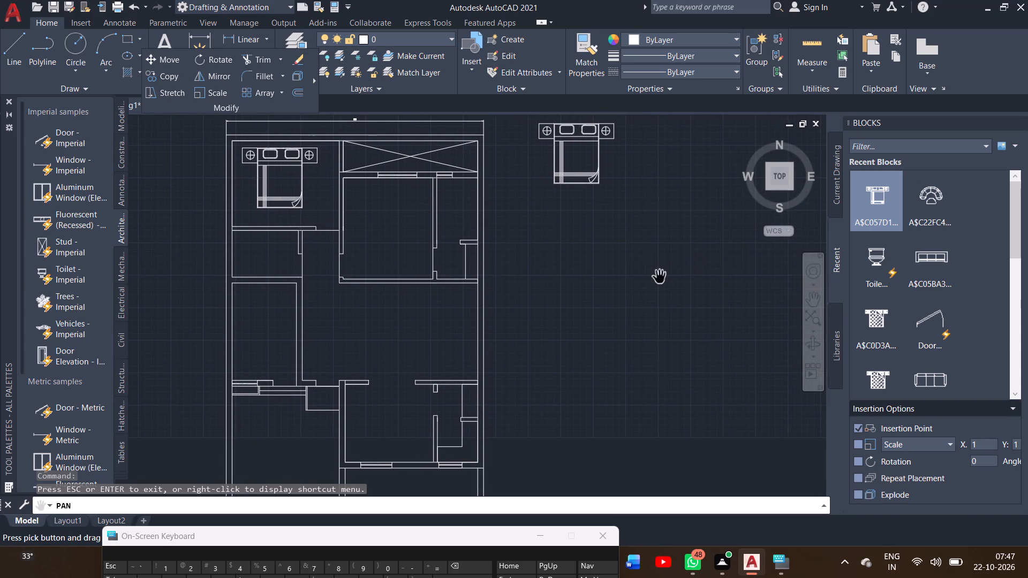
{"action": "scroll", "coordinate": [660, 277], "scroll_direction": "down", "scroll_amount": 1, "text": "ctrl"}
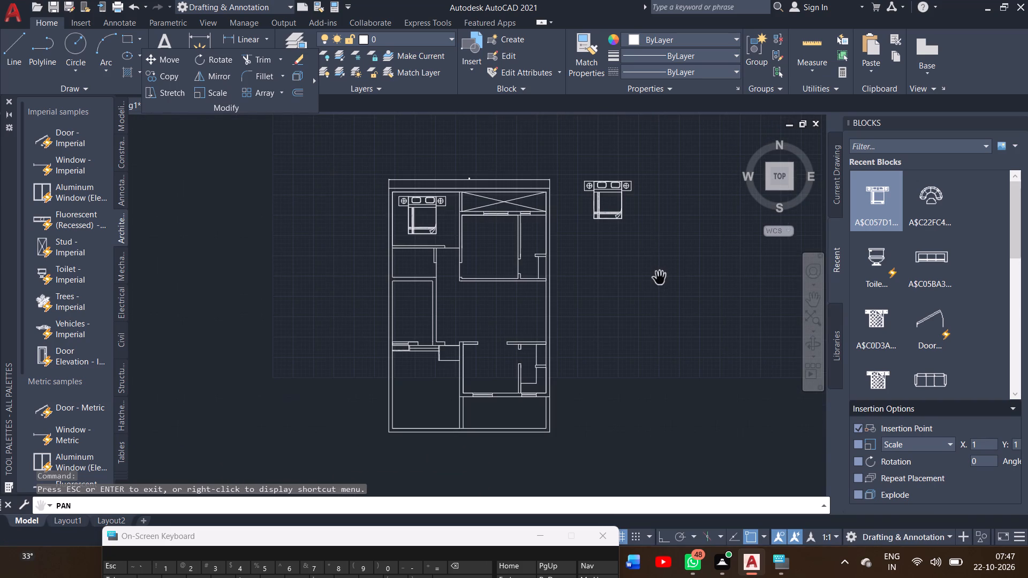
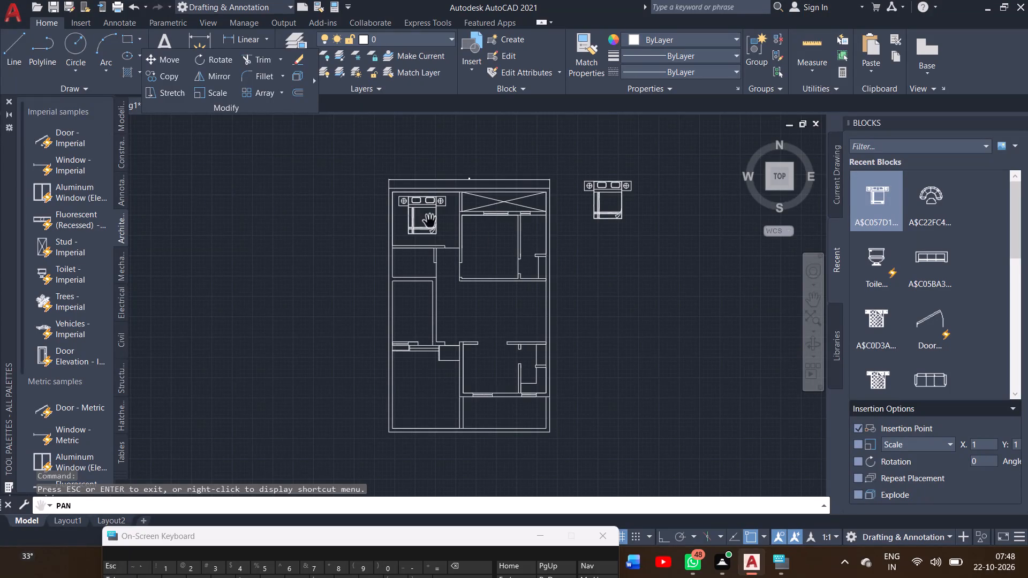
Rotate the spare bed block outside the plan 90 degrees counterclockwise so its headboard faces west.
{"action": "right_click", "coordinate": [367, 194]}
{"action": "left_click", "coordinate": [376, 203]}
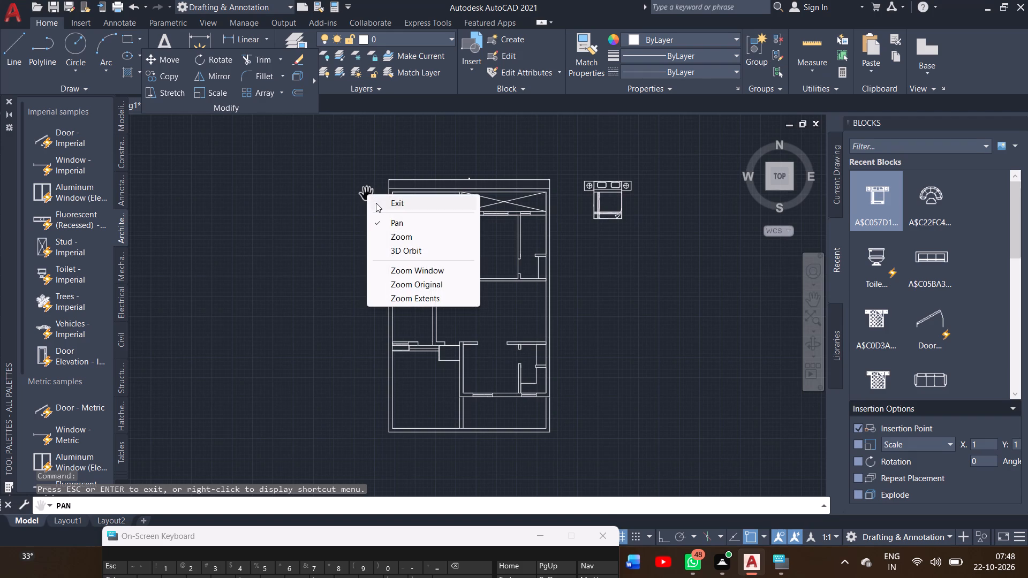
{"action": "left_click", "coordinate": [614, 186]}
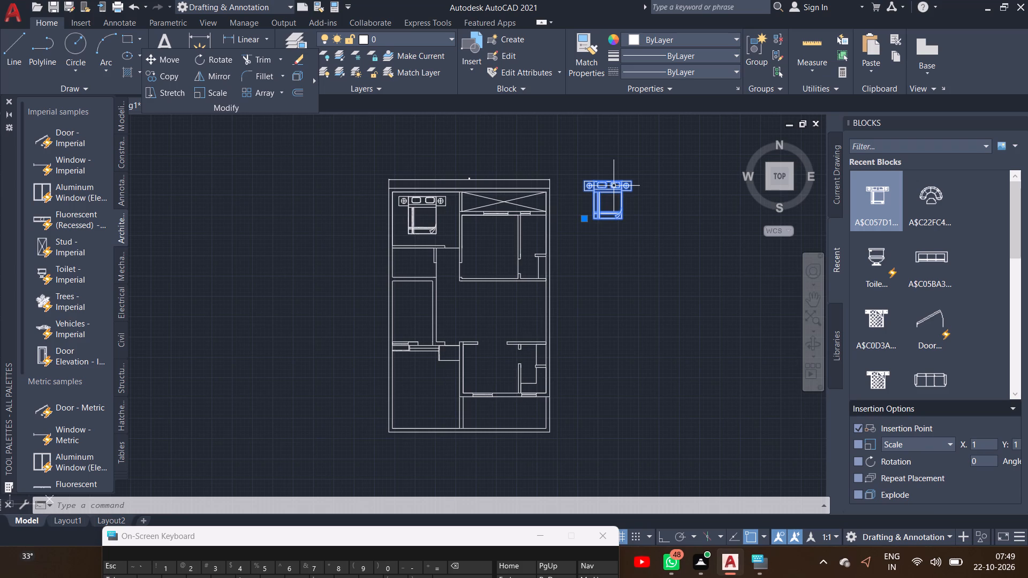
{"action": "left_click", "coordinate": [216, 61]}
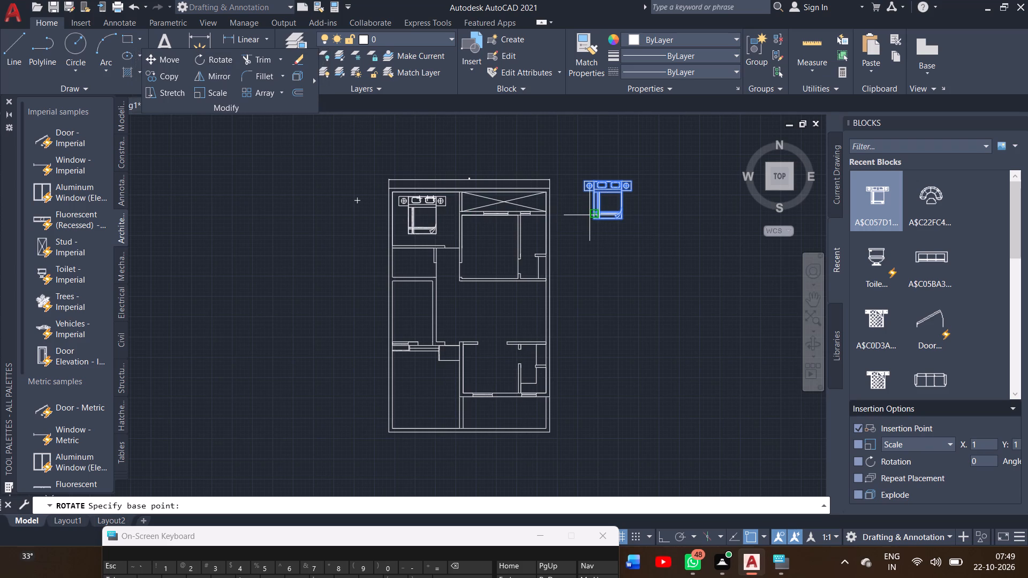
{"action": "left_click", "coordinate": [594, 221]}
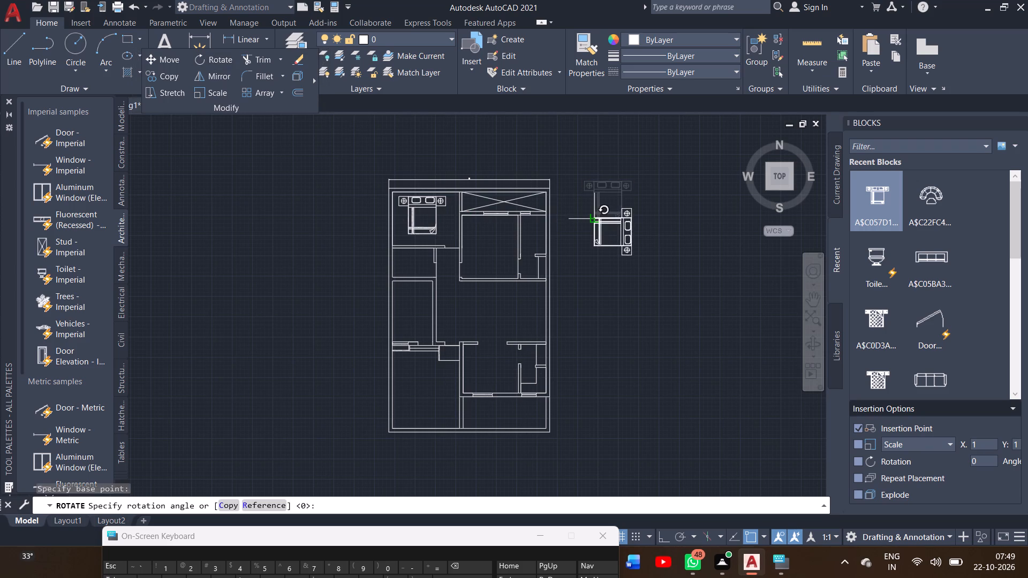
{"action": "left_click", "coordinate": [593, 182]}
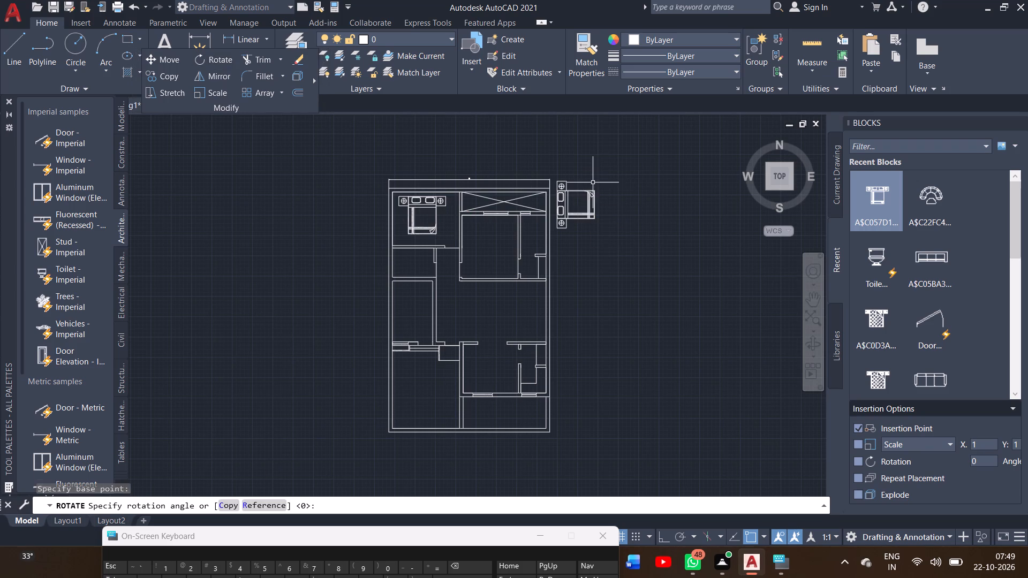
Copy the rotated bed into the upper middle bedroom, with its headboard against that room's west wall.
{"action": "left_click", "coordinate": [589, 210]}
{"action": "left_click_drag", "start_coordinate": [149, 69], "coordinate": [503, 198]}
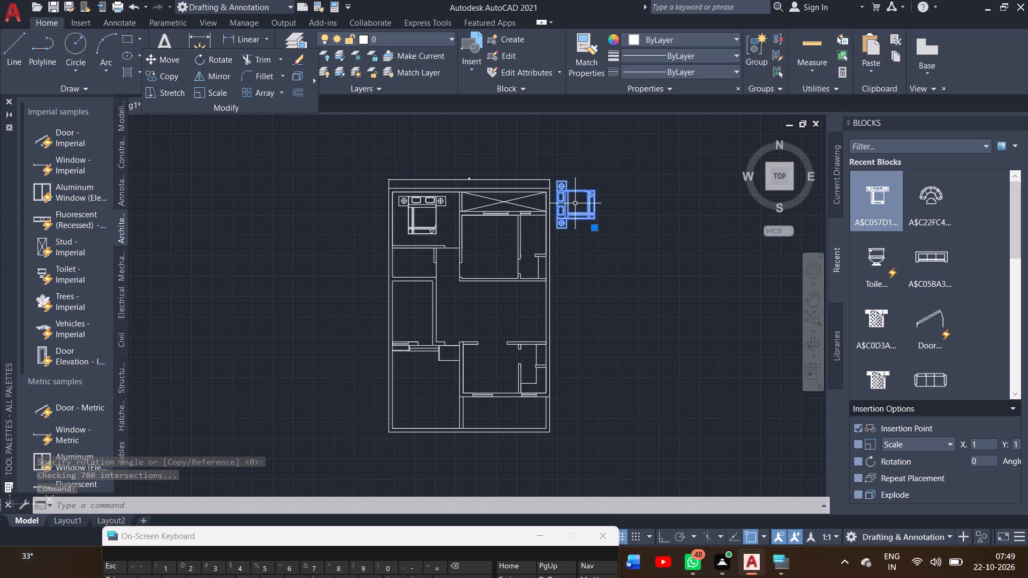
{"action": "left_click", "coordinate": [174, 81]}
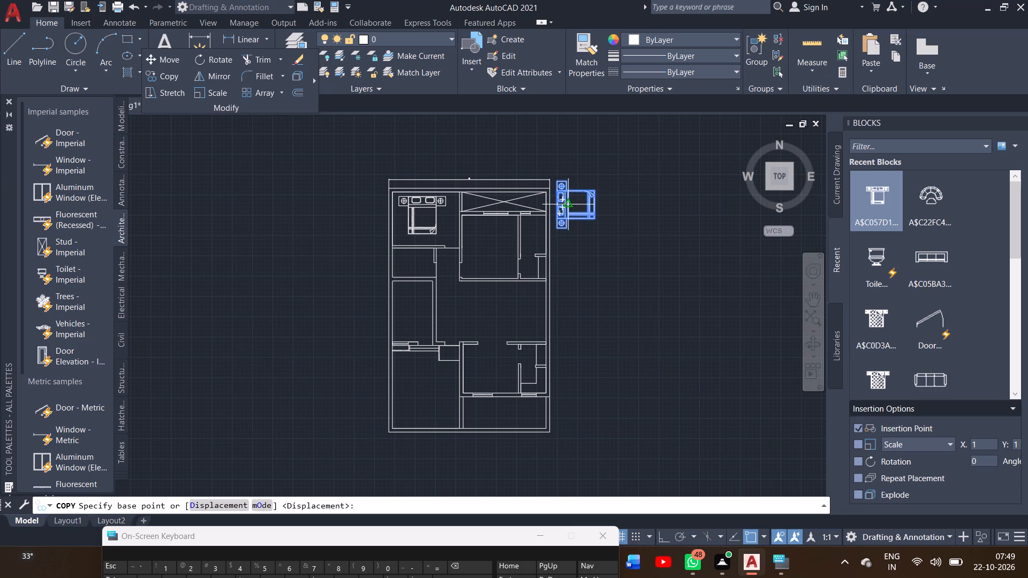
{"action": "left_click_drag", "start_coordinate": [563, 209], "coordinate": [494, 239]}
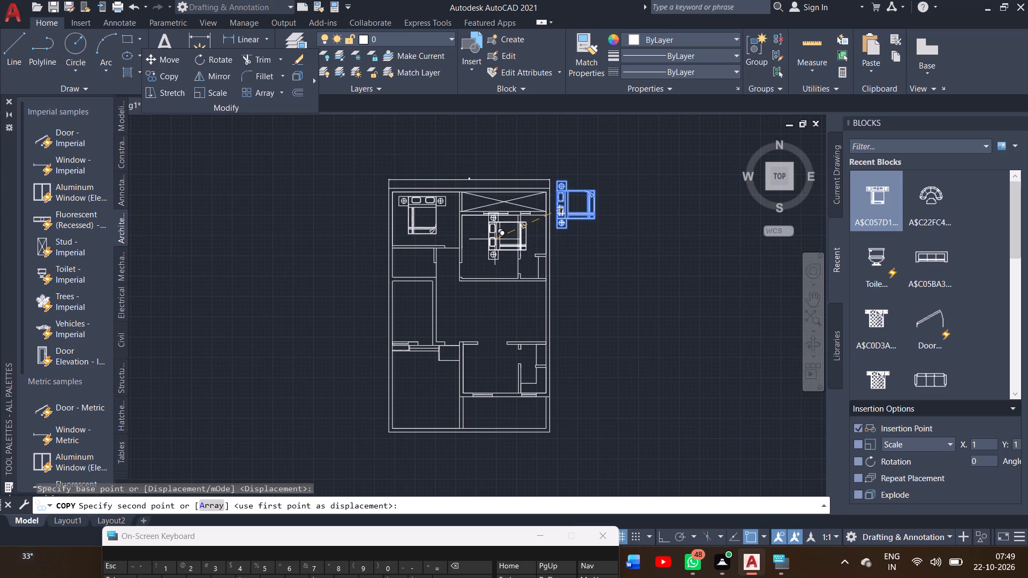
{"action": "left_click_drag", "start_coordinate": [494, 239], "coordinate": [485, 241]}
{"action": "scroll", "coordinate": [485, 241], "scroll_direction": "up", "scroll_amount": 2, "text": "ctrl"}
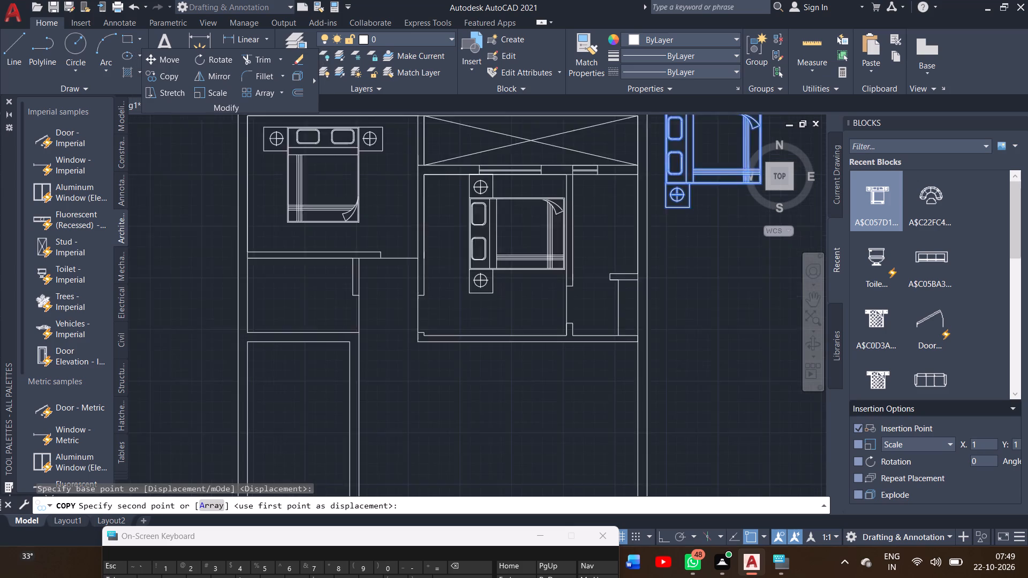
{"action": "scroll", "coordinate": [485, 241], "scroll_direction": "up", "scroll_amount": 1, "text": "ctrl"}
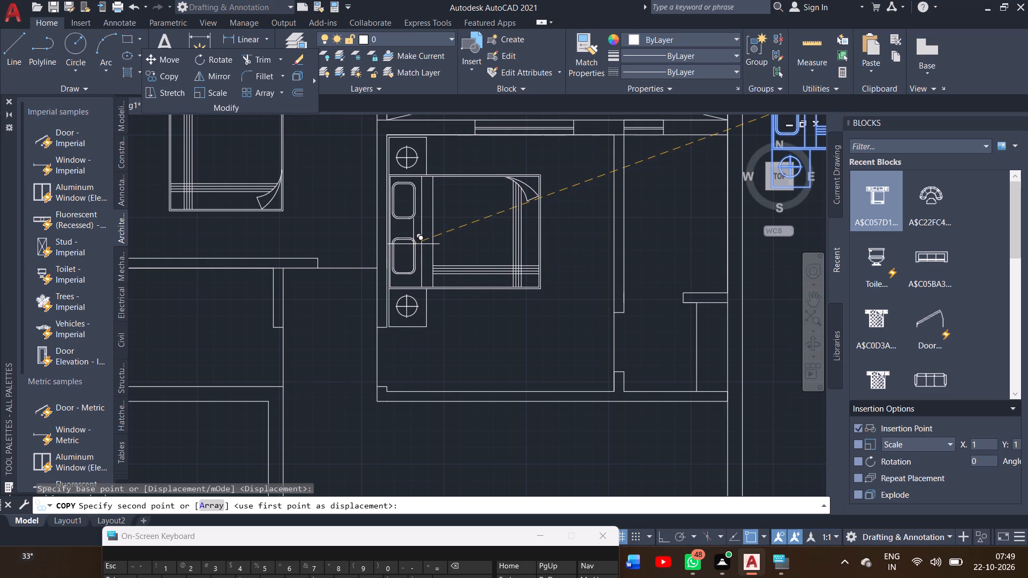
{"action": "left_click", "coordinate": [413, 244]}
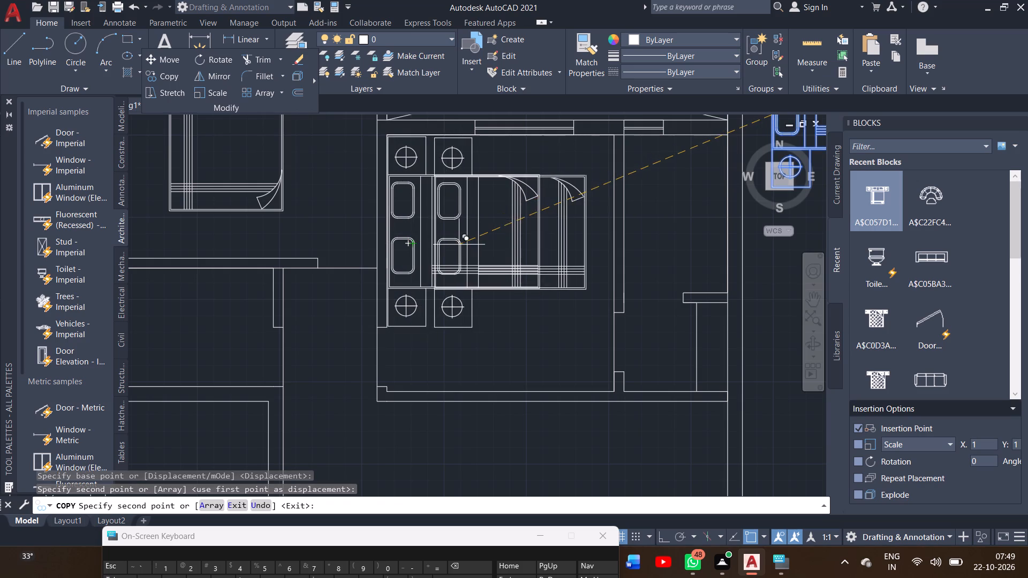
{"action": "scroll", "coordinate": [459, 245], "scroll_direction": "down", "scroll_amount": 3, "text": "ctrl"}
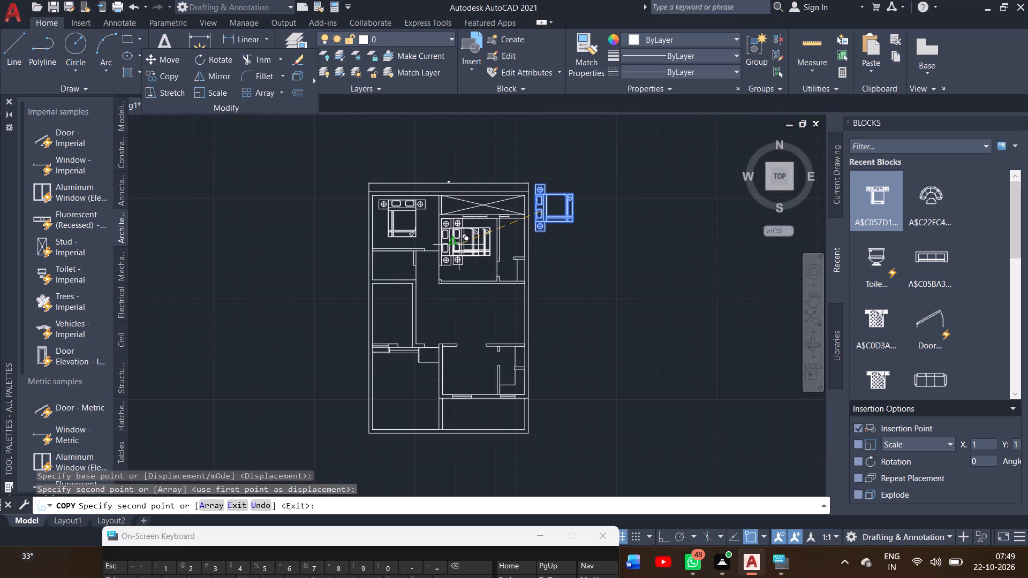
{"action": "right_click", "coordinate": [701, 287]}
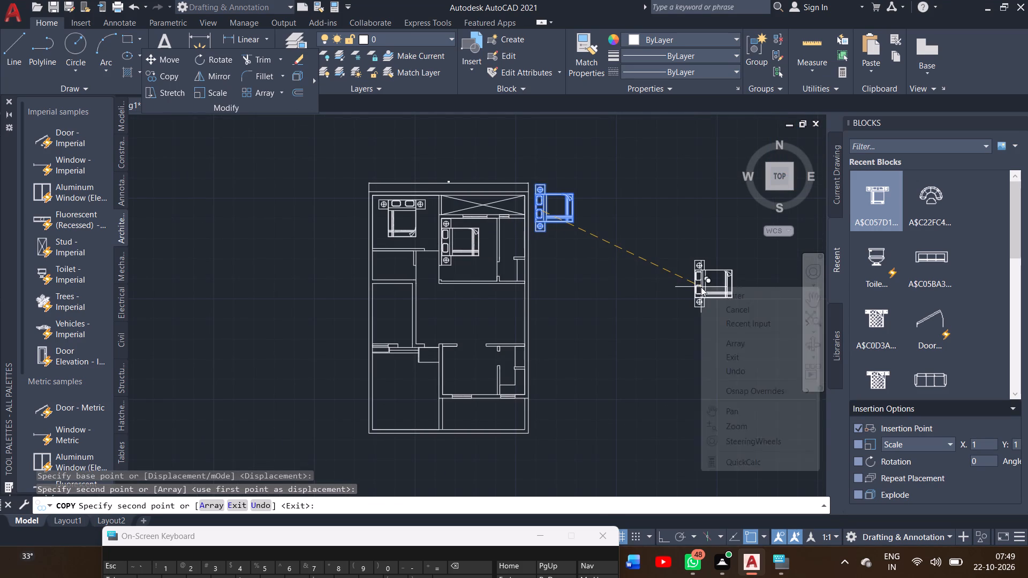
{"action": "left_click", "coordinate": [717, 294]}
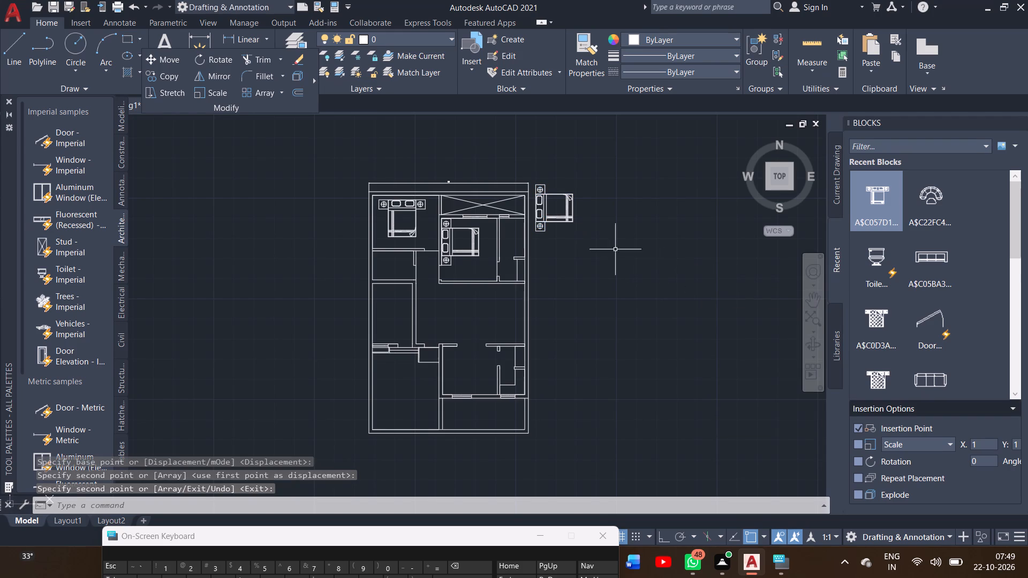
Move the bed in the upper-left bedroom slightly up, closer to the north wall.
{"action": "left_click", "coordinate": [401, 204]}
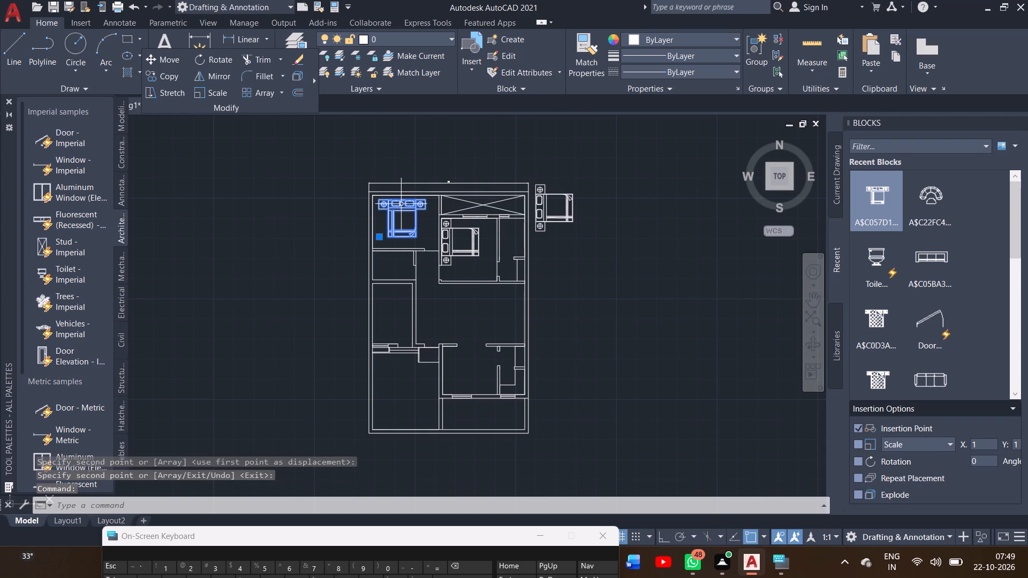
{"action": "scroll", "coordinate": [401, 204], "scroll_direction": "up", "scroll_amount": 2, "text": "ctrl"}
{"action": "left_click", "coordinate": [175, 65]}
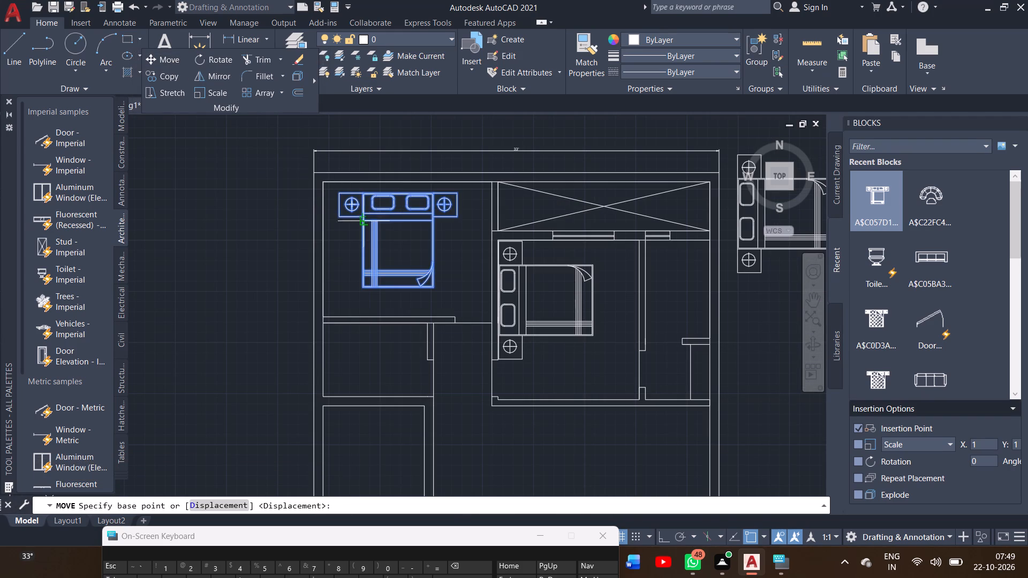
{"action": "left_click", "coordinate": [398, 222]}
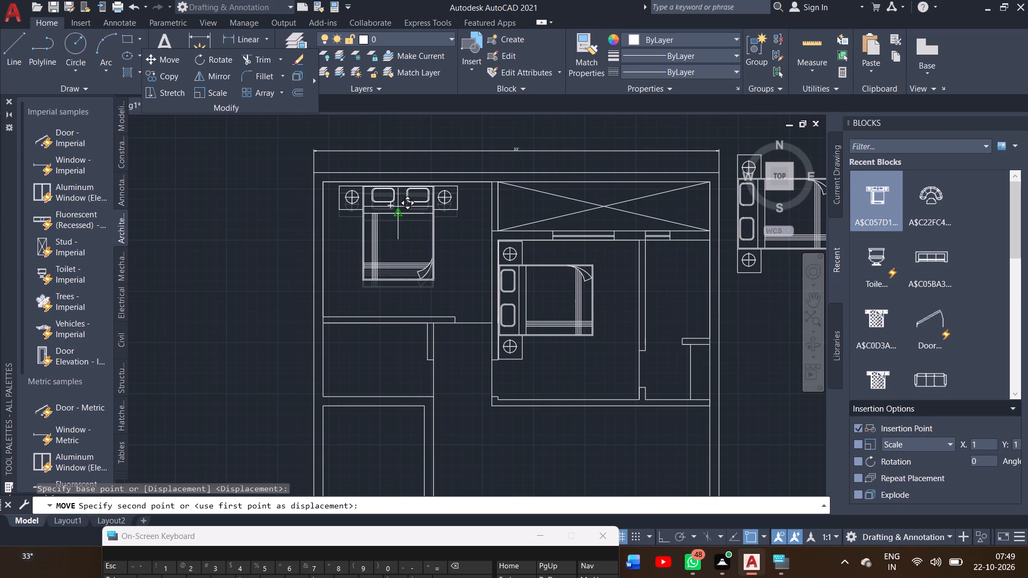
{"action": "left_click", "coordinate": [399, 210]}
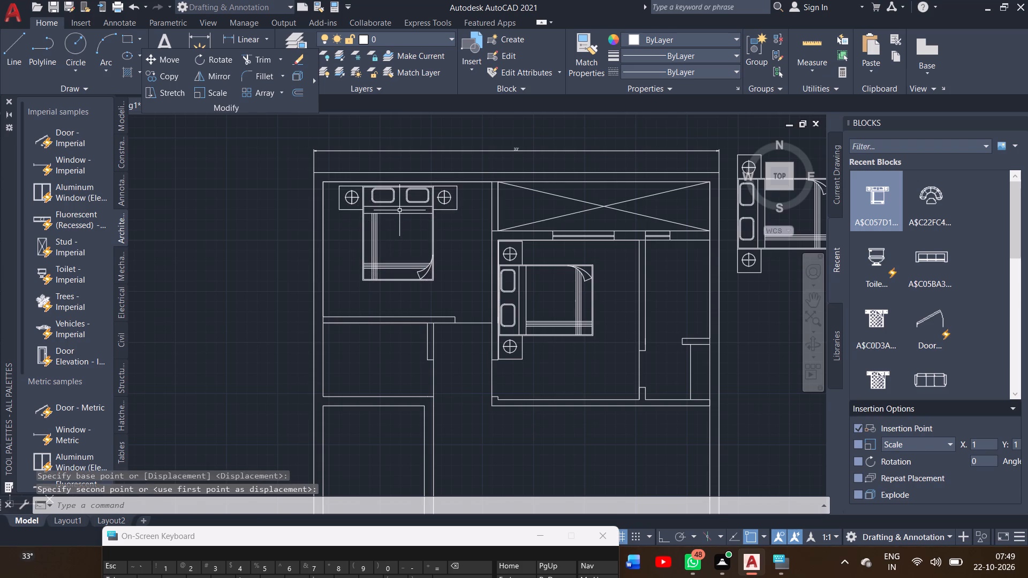
Insert the three-seat sofa block A$C05BA3A2B in the empty space east of the floor plan.
{"action": "scroll", "coordinate": [313, 220], "scroll_direction": "down", "scroll_amount": 2, "text": "ctrl"}
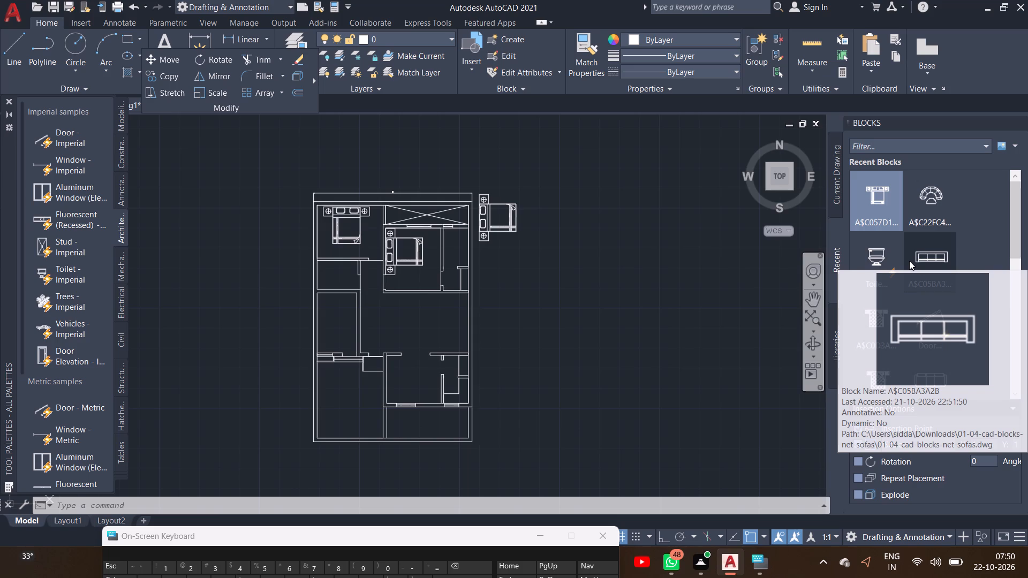
{"action": "left_click", "coordinate": [926, 258]}
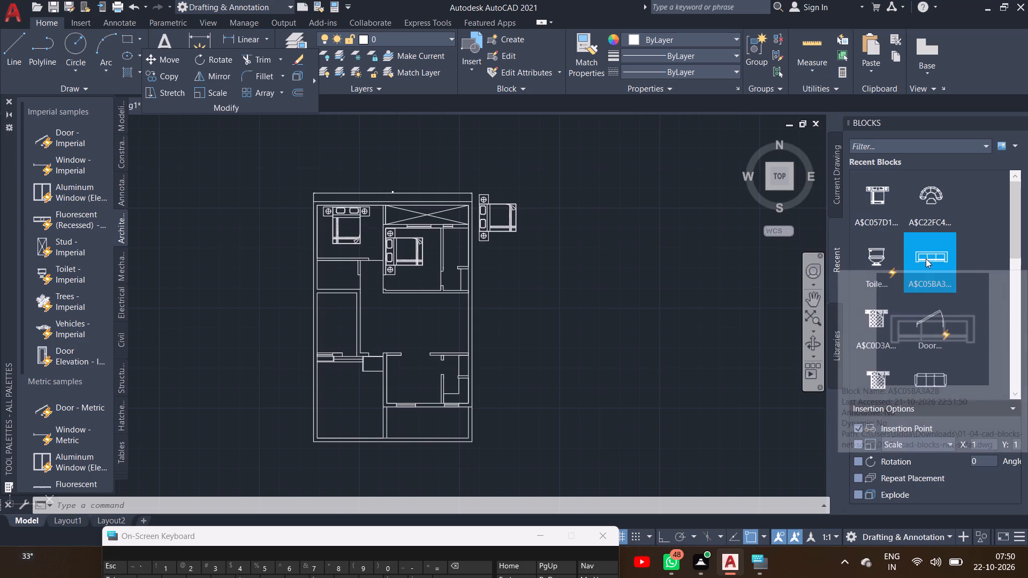
{"action": "left_click", "coordinate": [570, 255]}
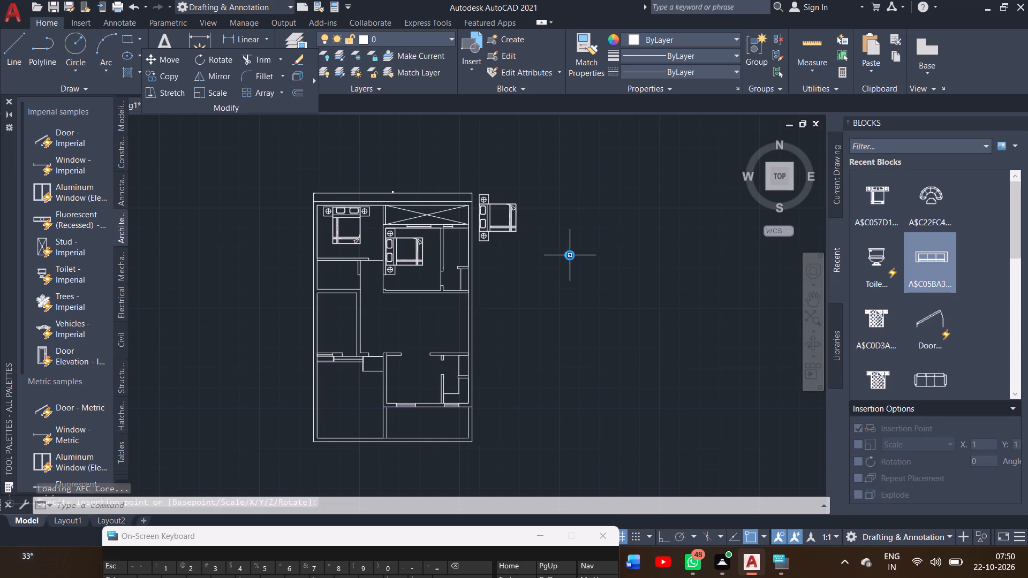
Scale up the tiny inserted sofa block freehand, using its lower-left corner as the base point.
{"action": "scroll", "coordinate": [573, 255], "scroll_direction": "right", "scroll_amount": 4}
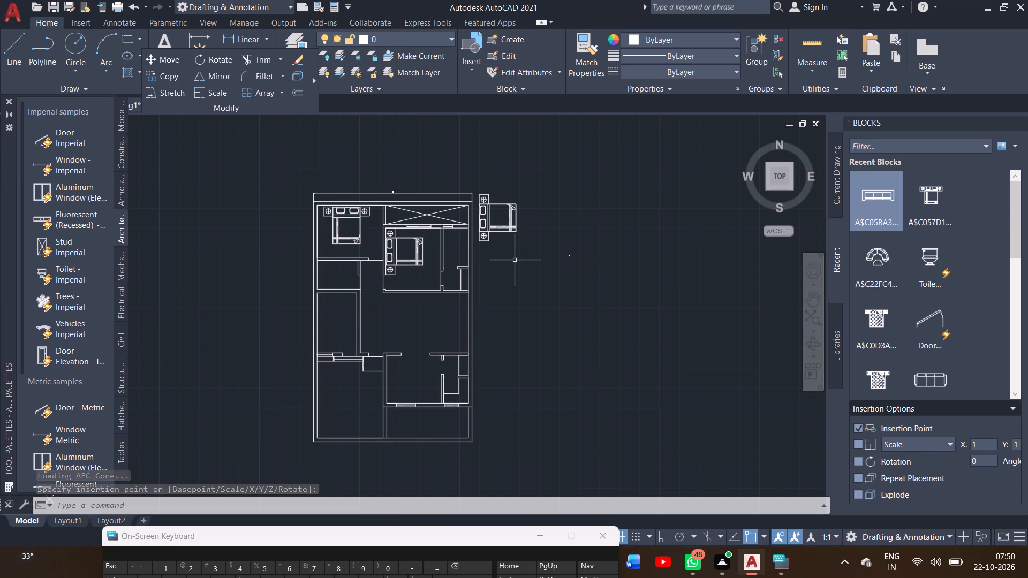
{"action": "scroll", "coordinate": [566, 257], "scroll_direction": "up", "scroll_amount": 5, "text": "ctrl"}
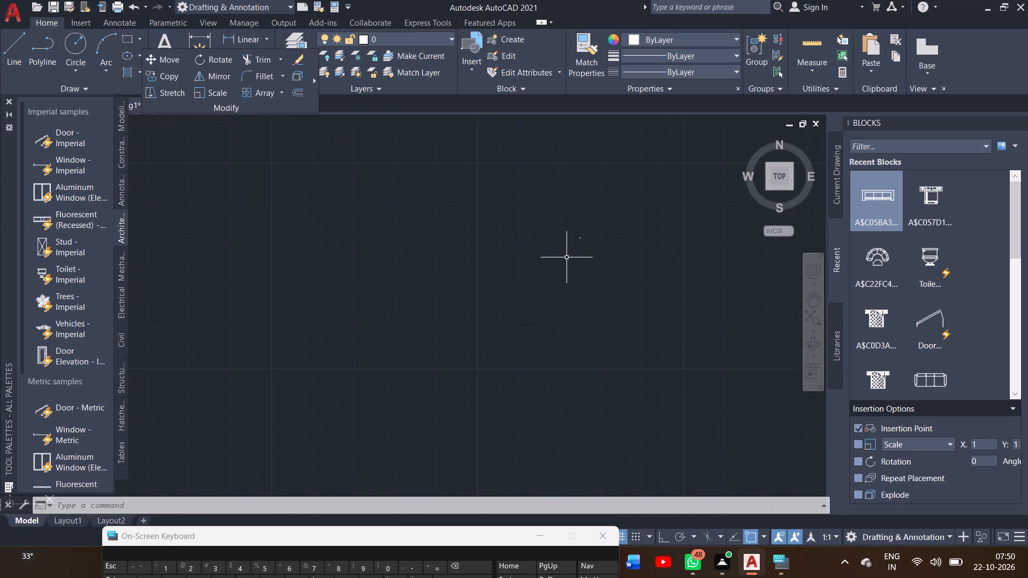
{"action": "scroll", "coordinate": [566, 257], "scroll_direction": "up", "scroll_amount": 9, "text": "ctrl"}
{"action": "left_click", "coordinate": [440, 249]}
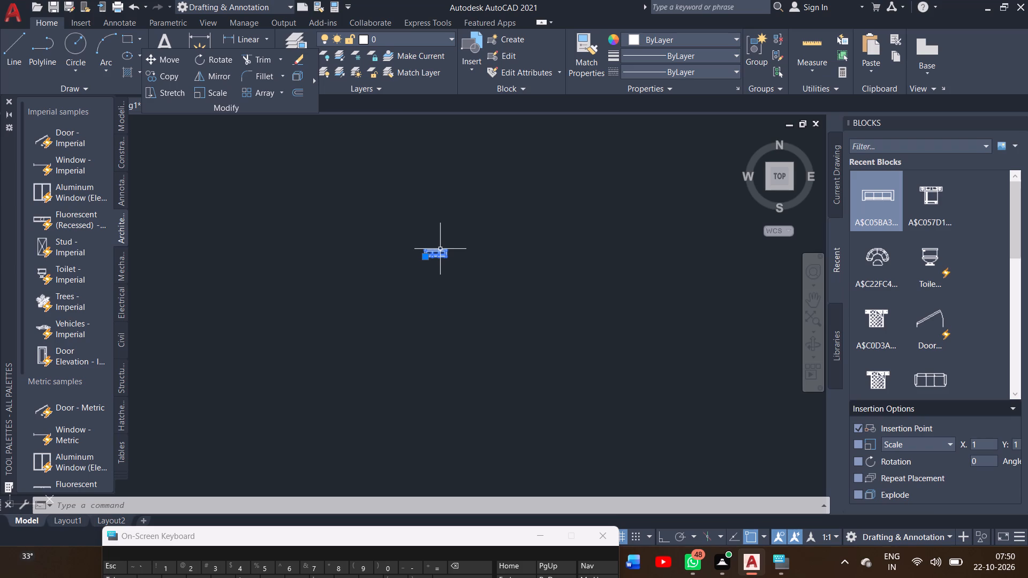
{"action": "left_click", "coordinate": [196, 98]}
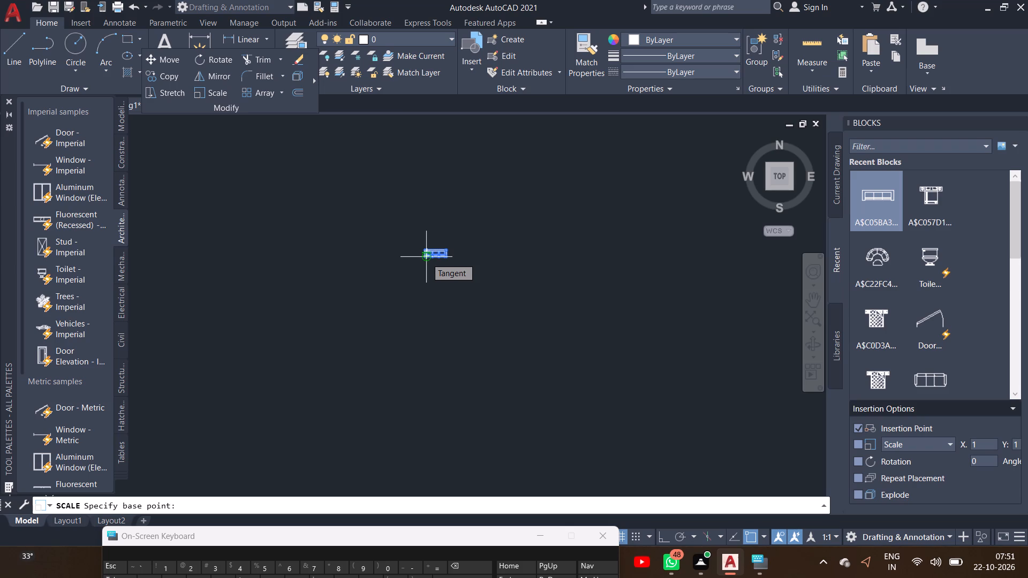
{"action": "left_click_drag", "start_coordinate": [426, 258], "coordinate": [624, 237]}
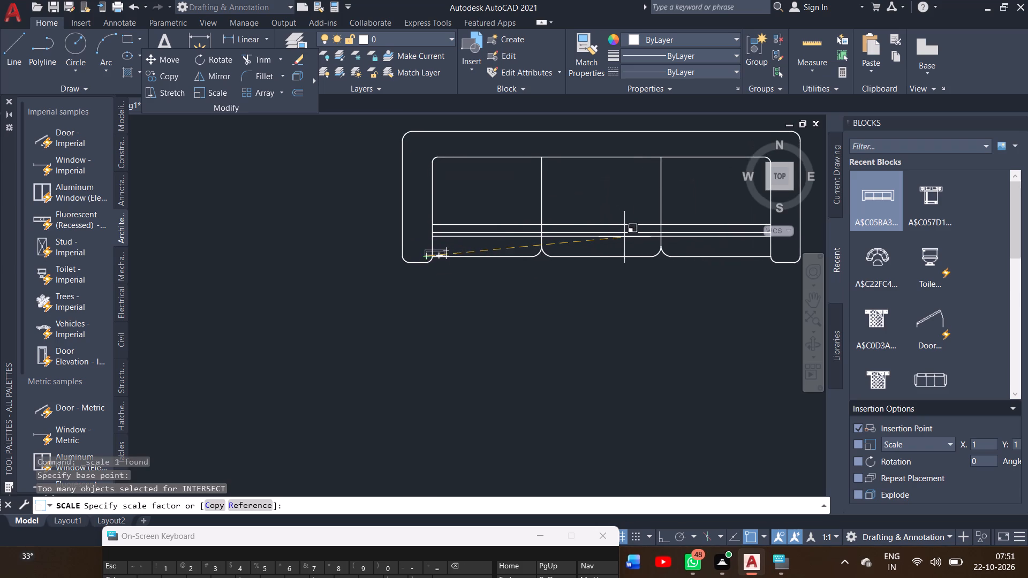
{"action": "left_click_drag", "start_coordinate": [624, 237], "coordinate": [698, 227]}
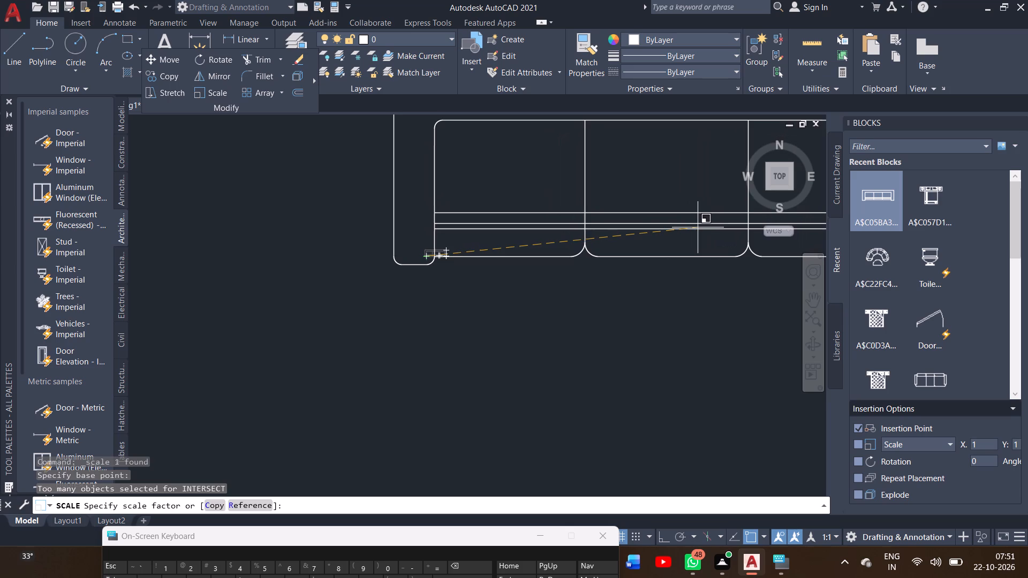
{"action": "left_click", "coordinate": [698, 227]}
Scale up the three-seat sofa east of the floor plan again freehand, using its lower-left corner as the base point.
{"action": "scroll", "coordinate": [472, 264], "scroll_direction": "down", "scroll_amount": 8, "text": "ctrl"}
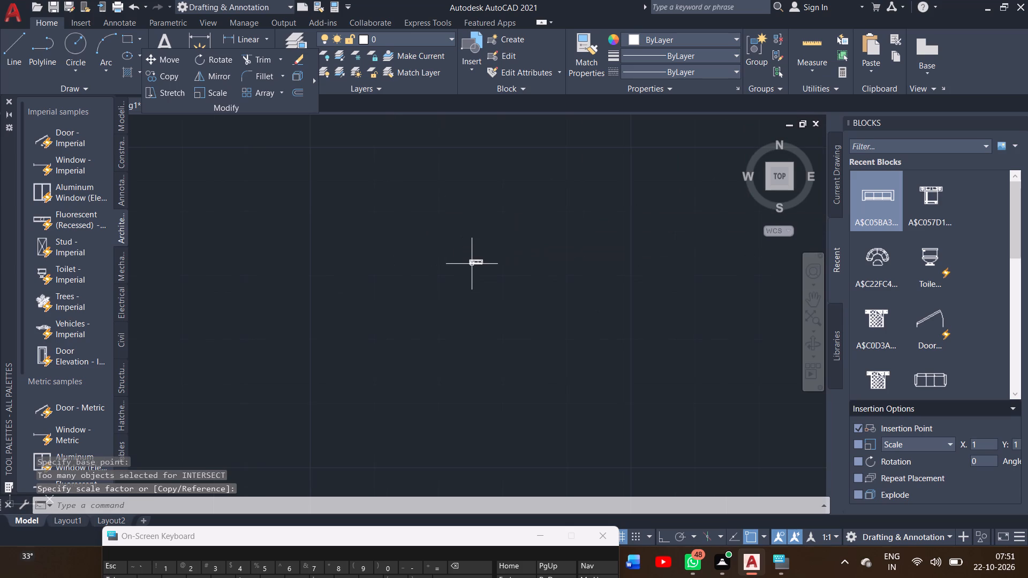
{"action": "left_click", "coordinate": [808, 300]}
{"action": "left_click_drag", "start_coordinate": [559, 233], "coordinate": [471, 300]}
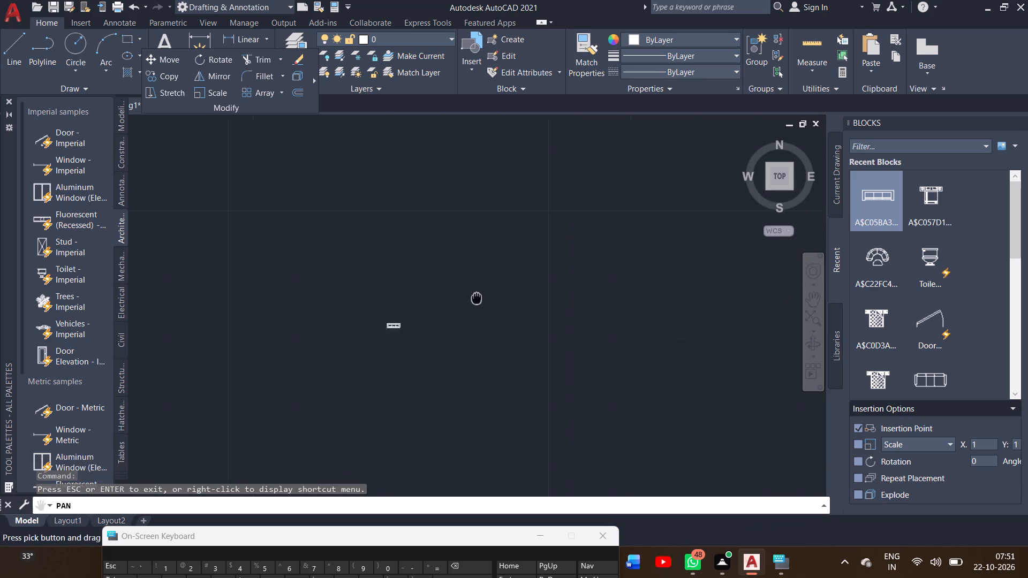
{"action": "left_click_drag", "start_coordinate": [471, 300], "coordinate": [399, 338]}
{"action": "scroll", "coordinate": [303, 374], "scroll_direction": "up", "scroll_amount": 4, "text": "ctrl"}
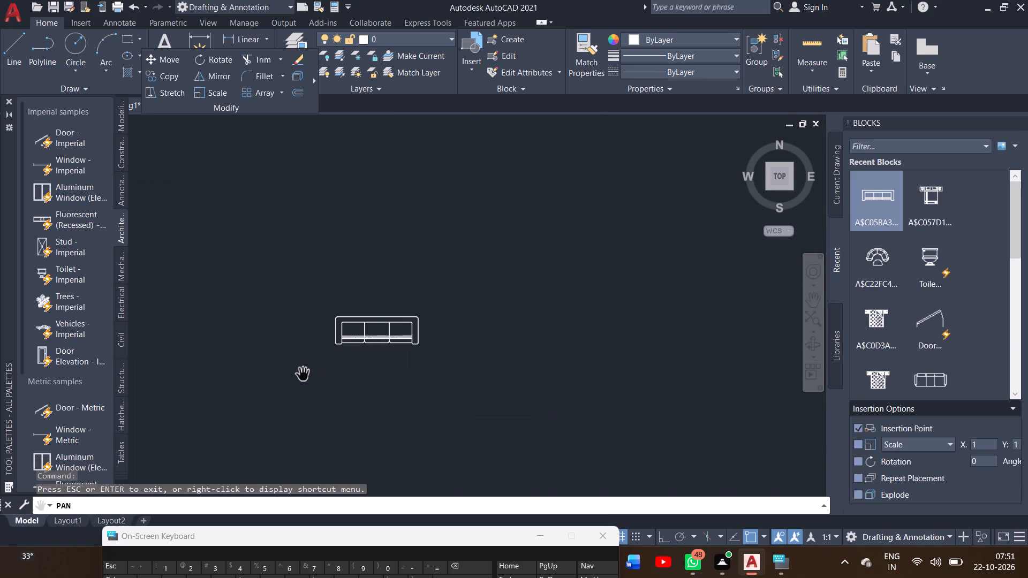
{"action": "left_click_drag", "start_coordinate": [490, 333], "coordinate": [379, 372]}
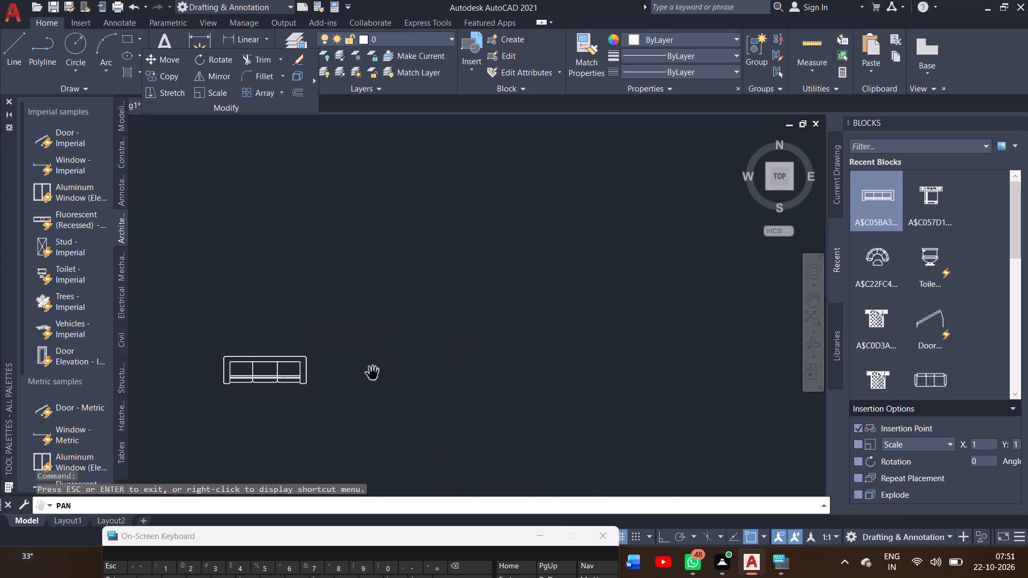
{"action": "right_click", "coordinate": [239, 359]}
{"action": "left_click", "coordinate": [248, 368]}
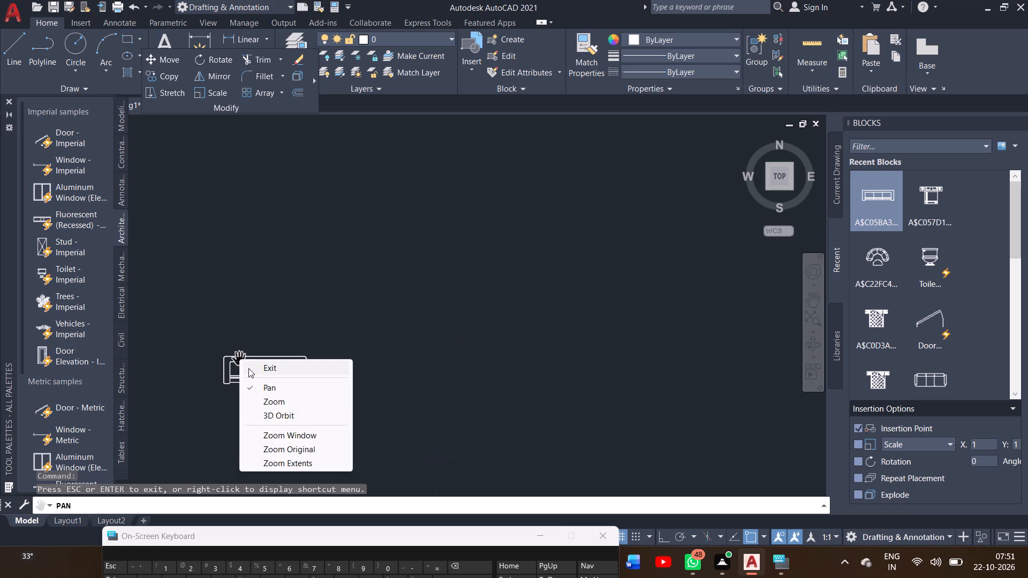
{"action": "left_click", "coordinate": [253, 361]}
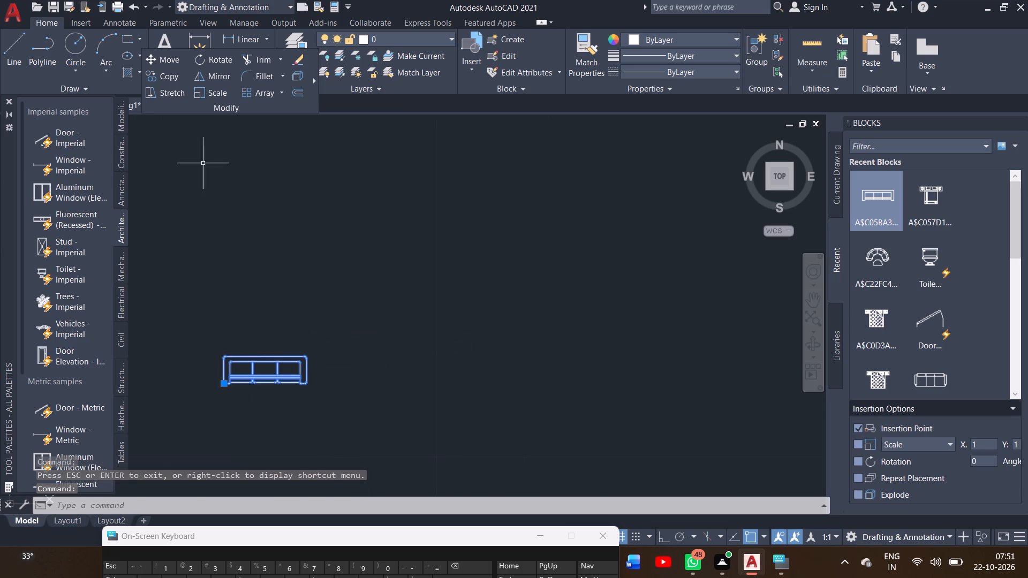
{"action": "left_click", "coordinate": [211, 89]}
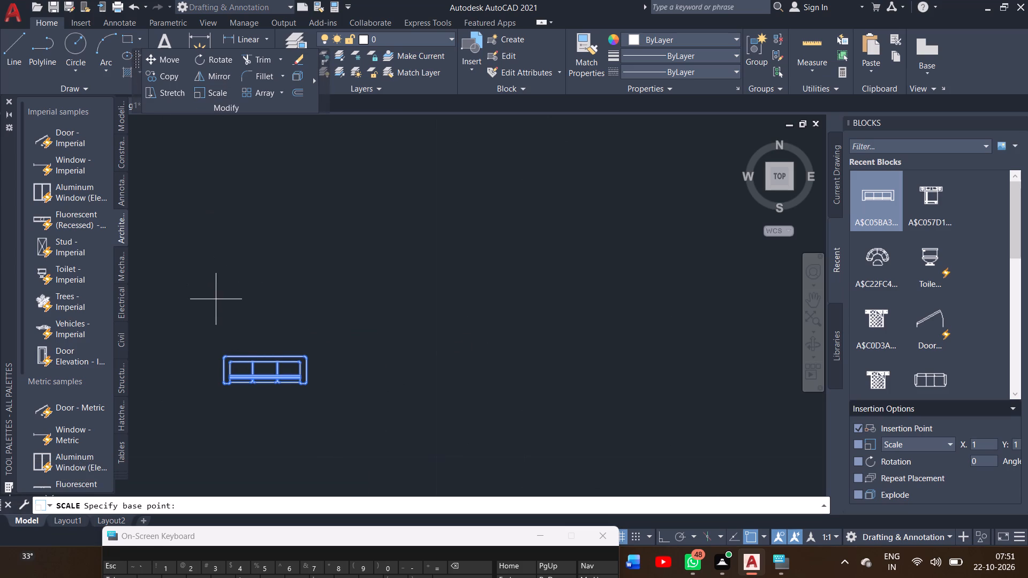
{"action": "left_click_drag", "start_coordinate": [228, 384], "coordinate": [458, 261]}
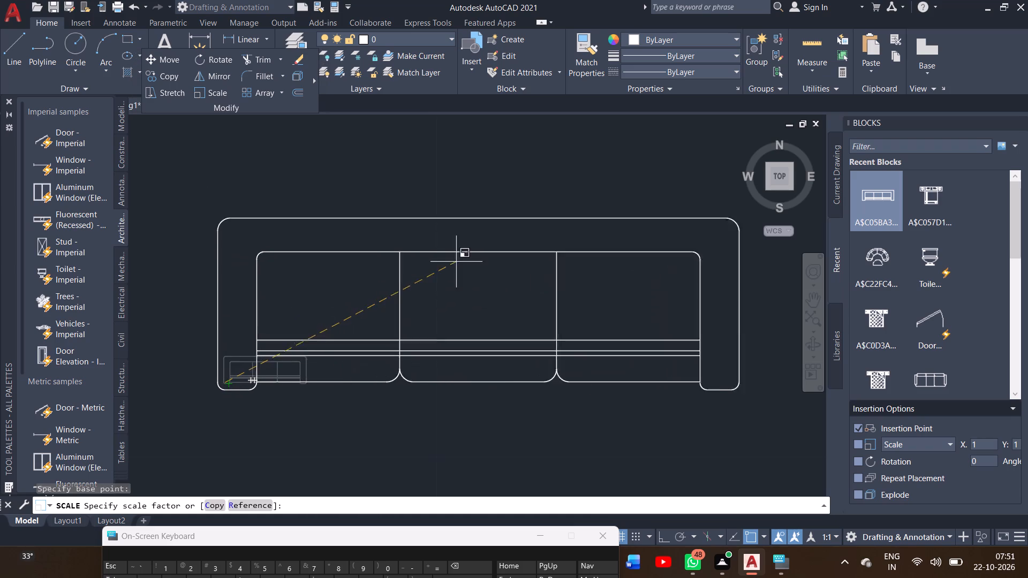
{"action": "left_click_drag", "start_coordinate": [458, 261], "coordinate": [463, 239]}
{"action": "left_click", "coordinate": [463, 239]}
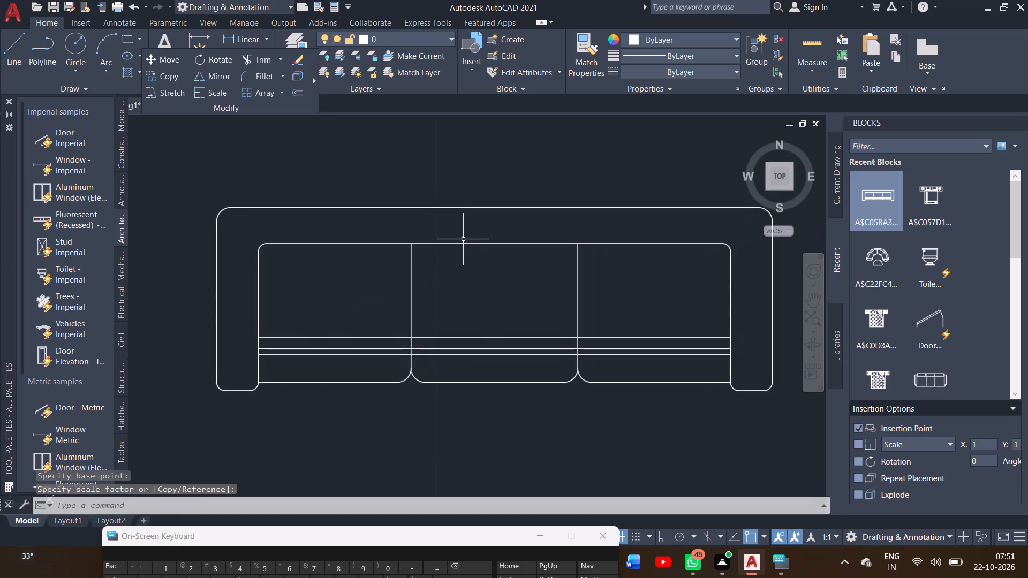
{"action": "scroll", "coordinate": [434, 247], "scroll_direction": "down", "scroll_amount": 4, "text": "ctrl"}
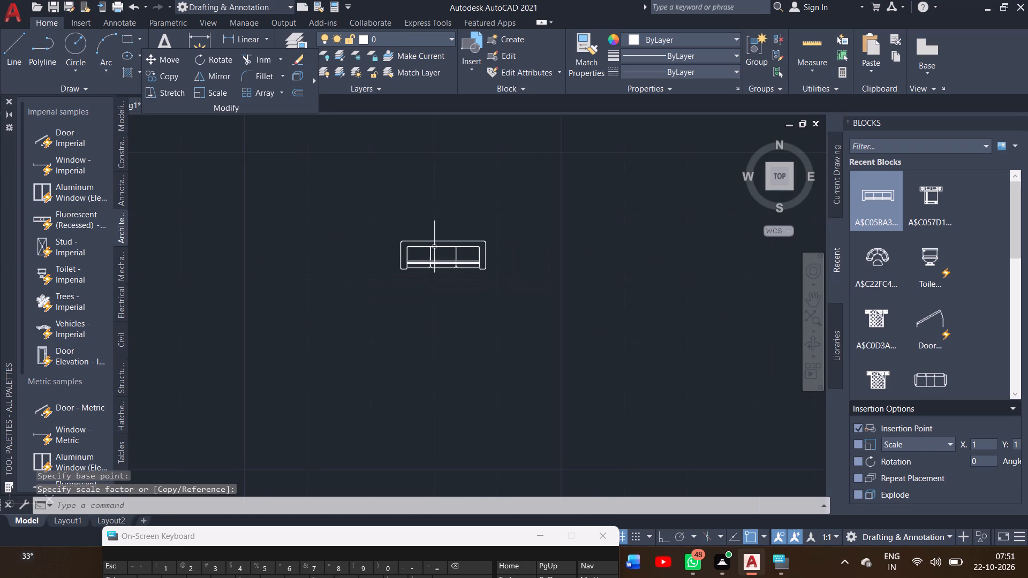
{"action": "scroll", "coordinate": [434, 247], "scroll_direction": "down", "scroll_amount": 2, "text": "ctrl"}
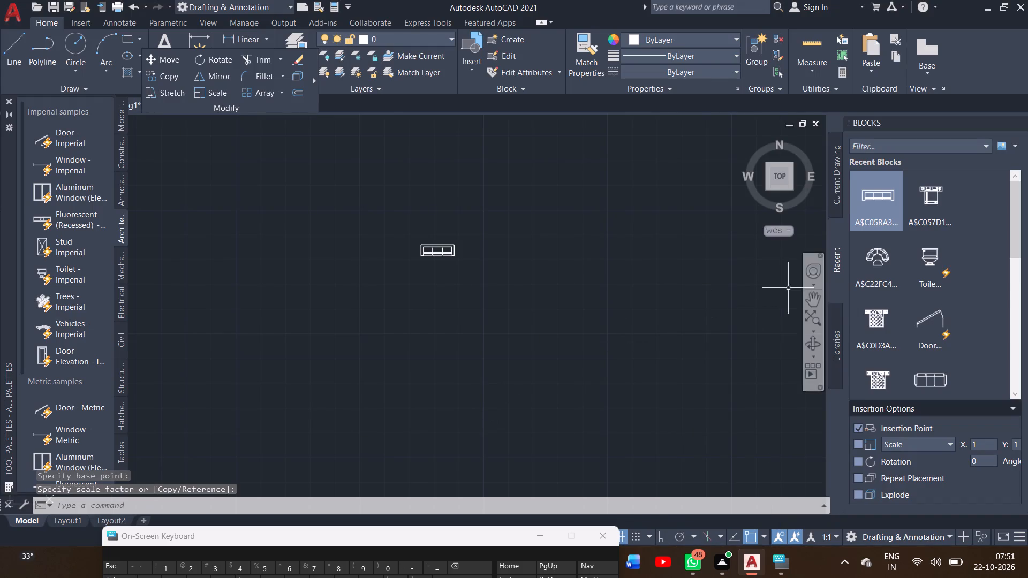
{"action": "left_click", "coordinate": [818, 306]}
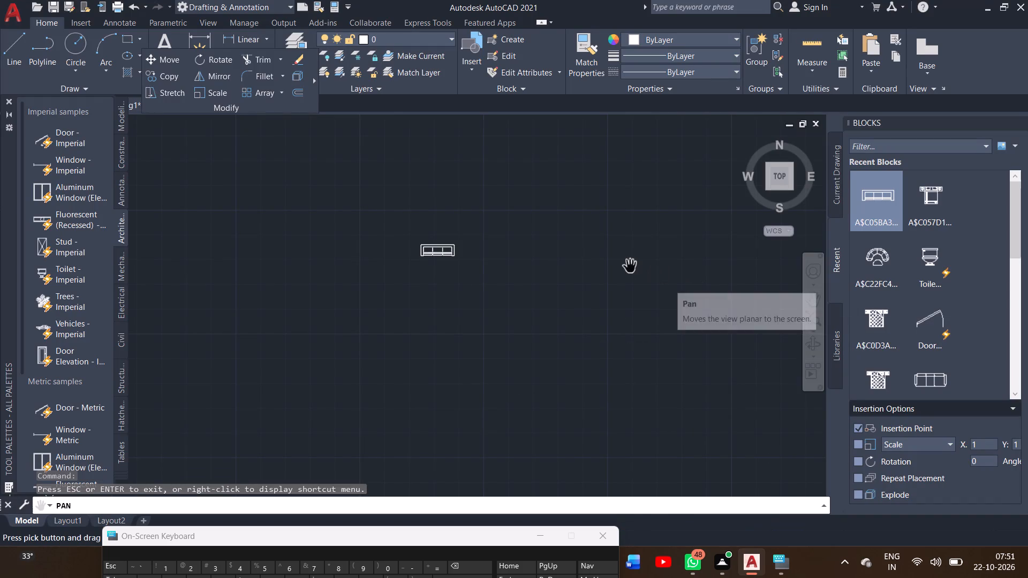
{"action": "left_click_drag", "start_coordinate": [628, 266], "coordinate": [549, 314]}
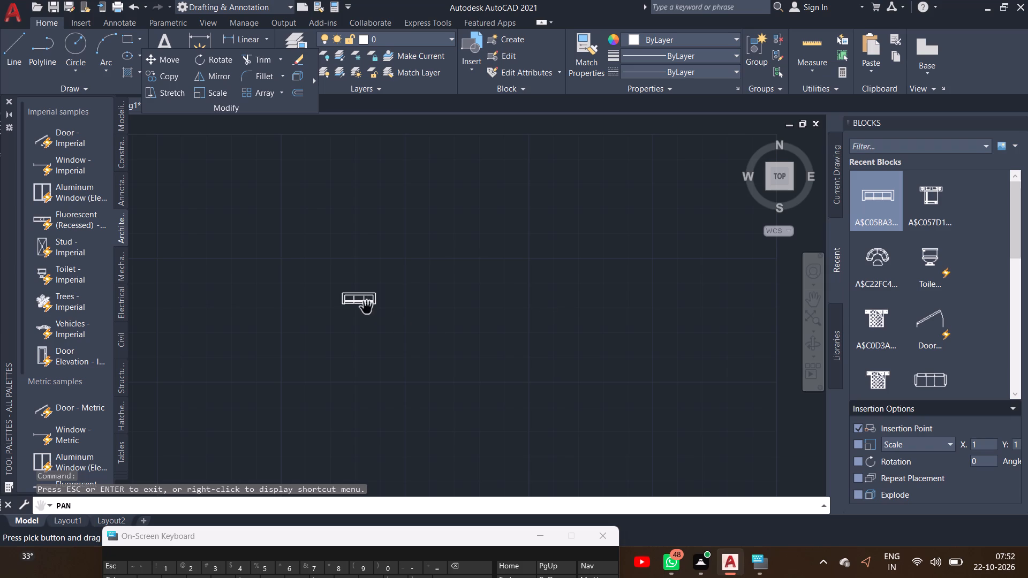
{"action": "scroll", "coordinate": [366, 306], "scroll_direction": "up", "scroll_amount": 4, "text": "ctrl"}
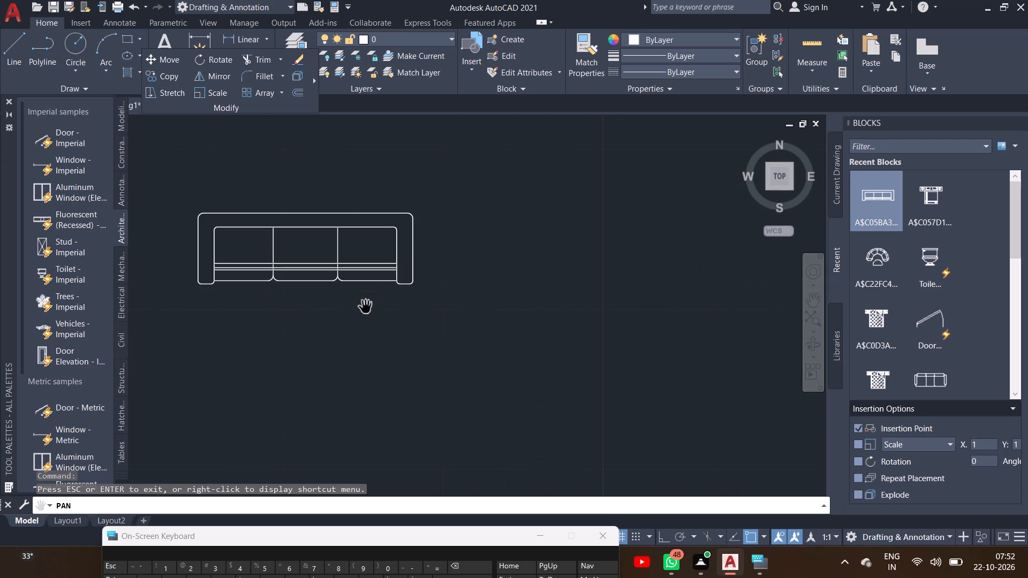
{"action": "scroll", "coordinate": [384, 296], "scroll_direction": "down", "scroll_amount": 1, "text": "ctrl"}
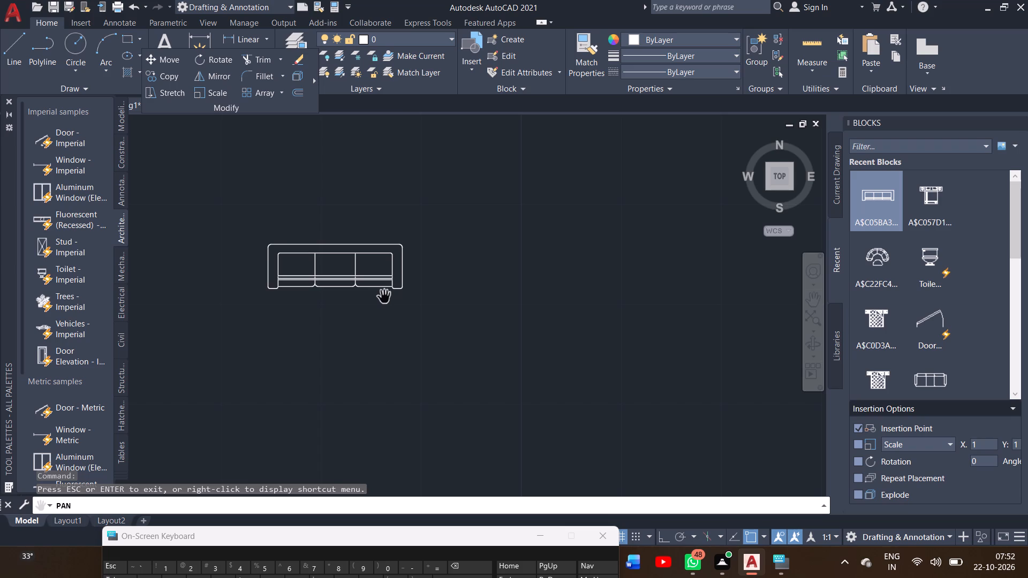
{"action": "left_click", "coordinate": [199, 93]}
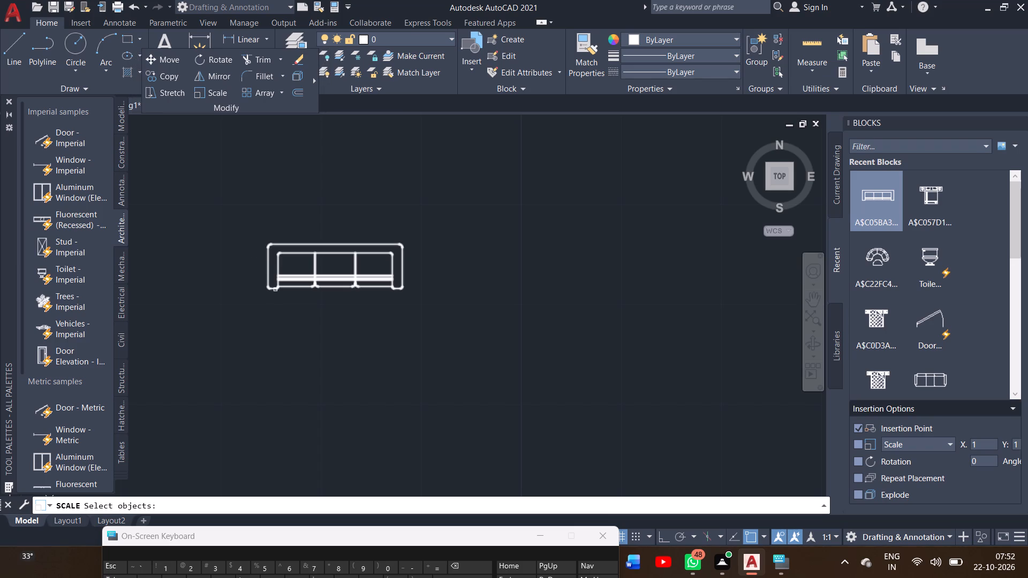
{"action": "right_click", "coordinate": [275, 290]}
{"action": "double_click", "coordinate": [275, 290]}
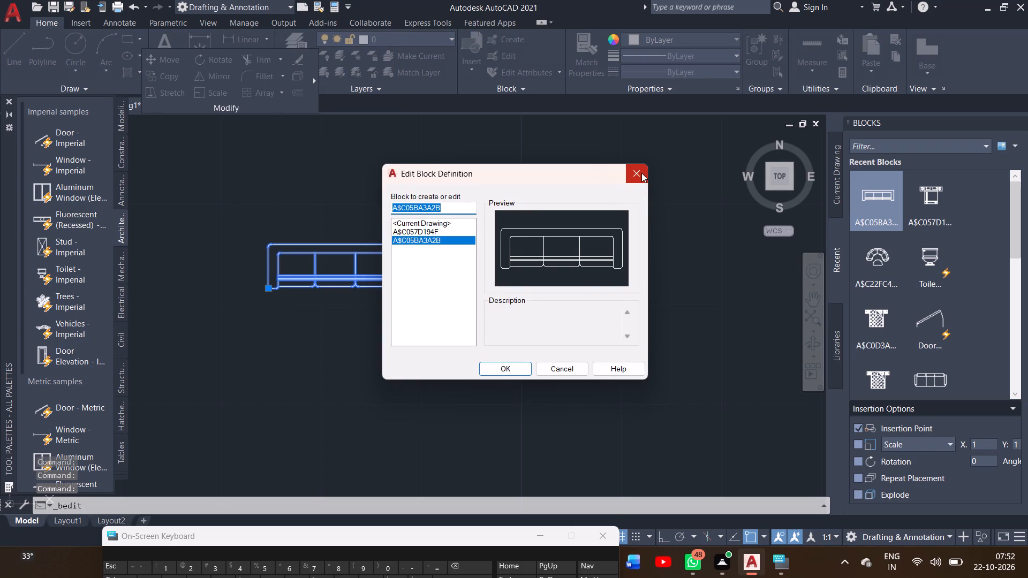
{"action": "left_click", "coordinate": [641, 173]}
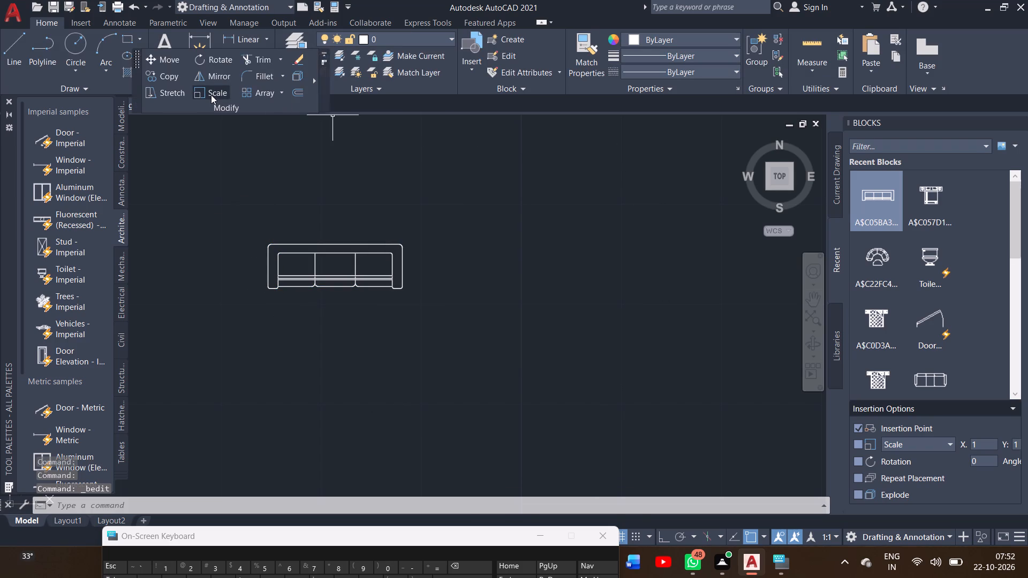
Enlarge the three-seat sofa once more with a freehand Scale from its lower-left corner.
{"action": "left_click", "coordinate": [211, 95]}
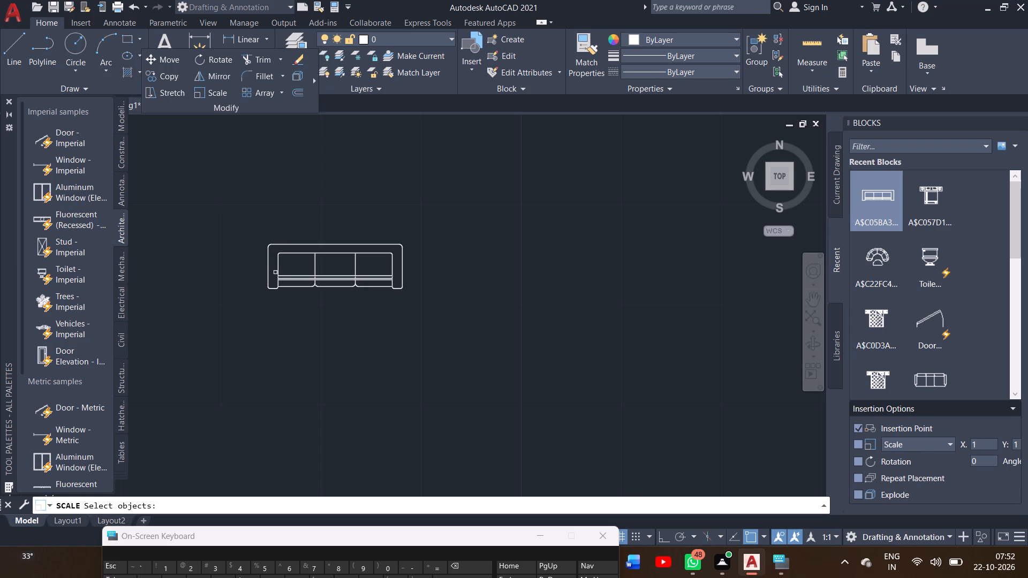
{"action": "left_click", "coordinate": [278, 271]}
{"action": "right_click", "coordinate": [278, 271]}
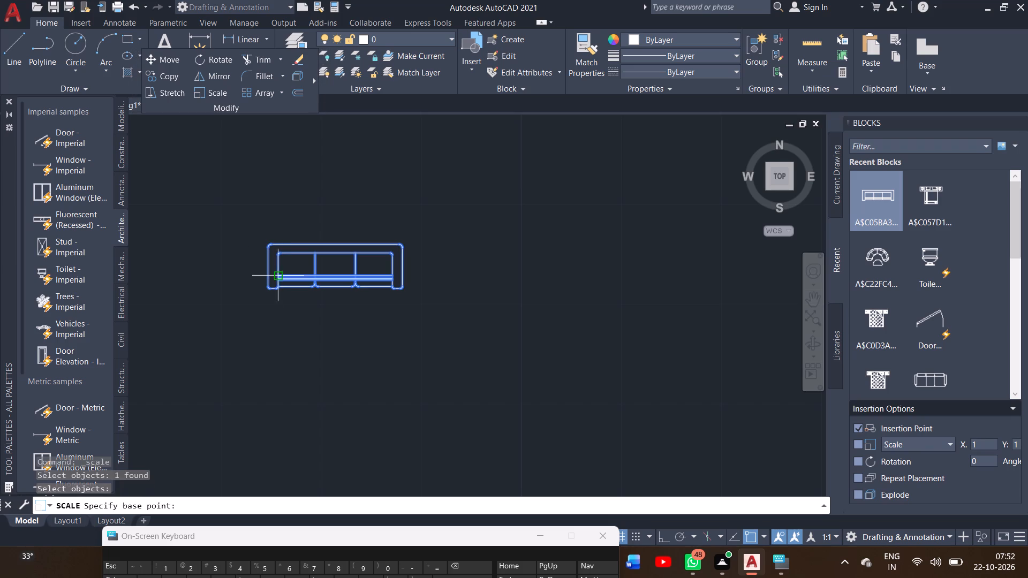
{"action": "left_click", "coordinate": [270, 290]}
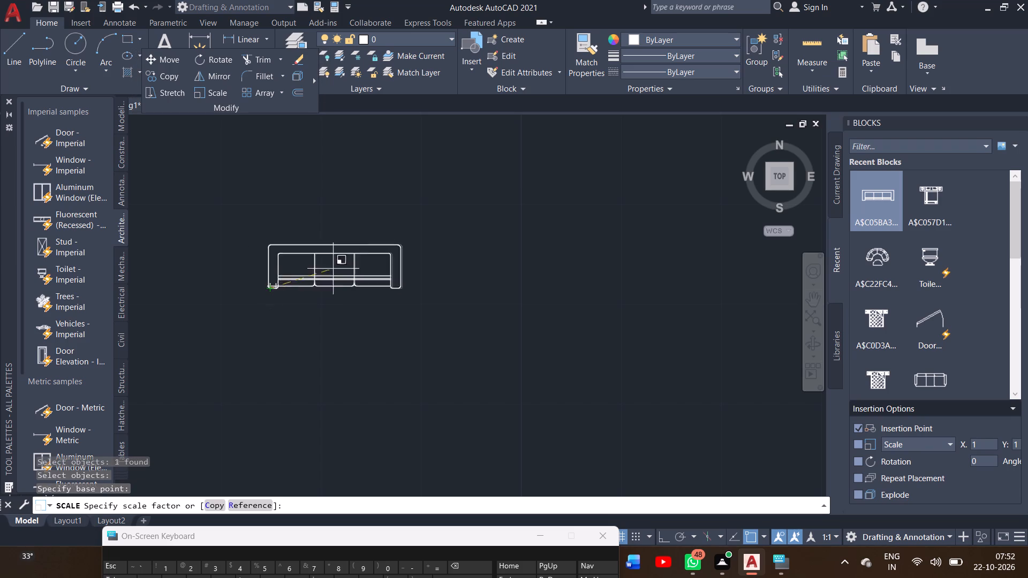
{"action": "left_click", "coordinate": [535, 219]}
Rotate the enlarged sofa 90 degrees clockwise about its lower-right corner so that its back faces east.
{"action": "scroll", "coordinate": [535, 219], "scroll_direction": "down", "scroll_amount": 2, "text": "ctrl"}
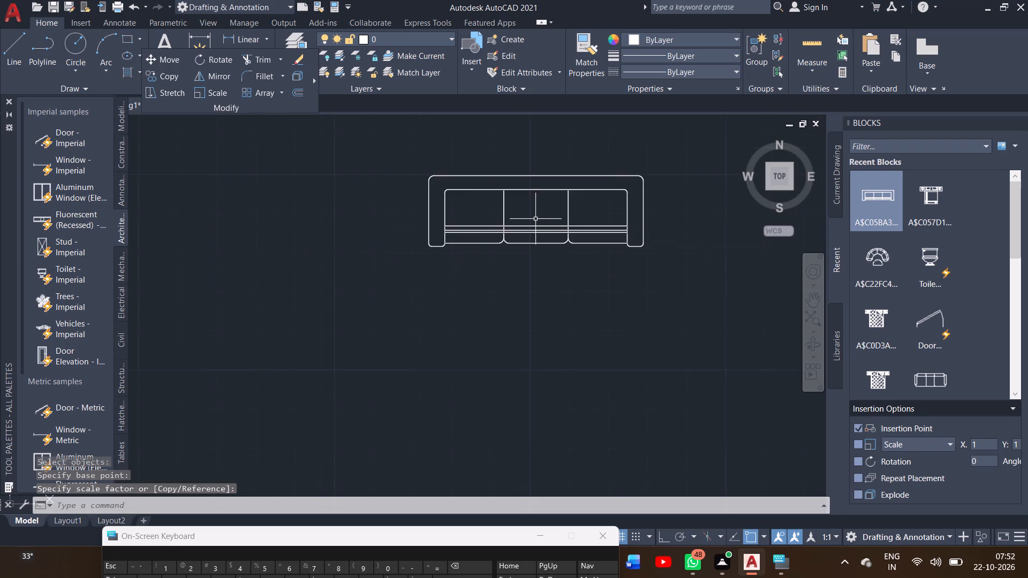
{"action": "scroll", "coordinate": [535, 219], "scroll_direction": "down", "scroll_amount": 2, "text": "ctrl"}
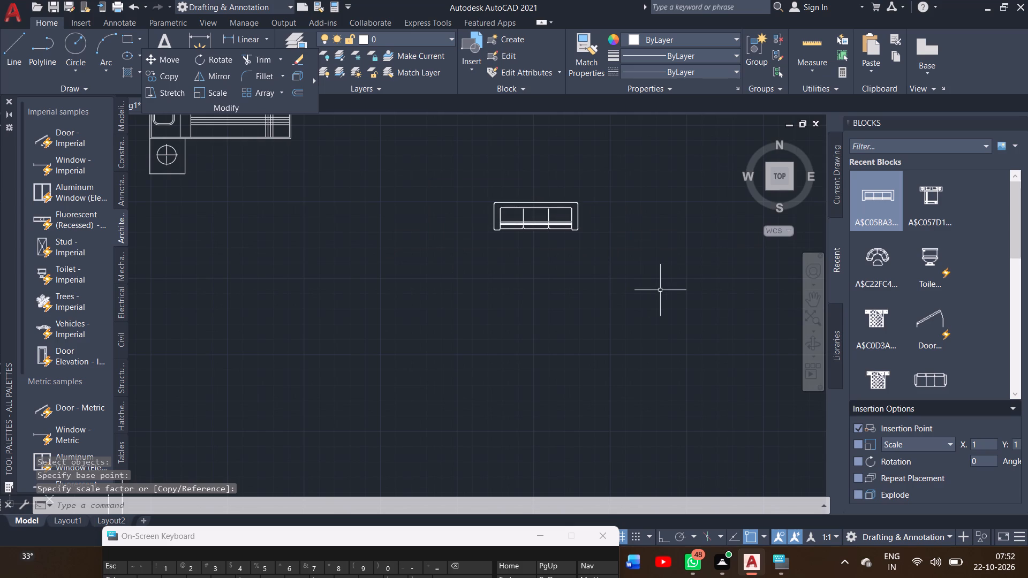
{"action": "left_click", "coordinate": [809, 302]}
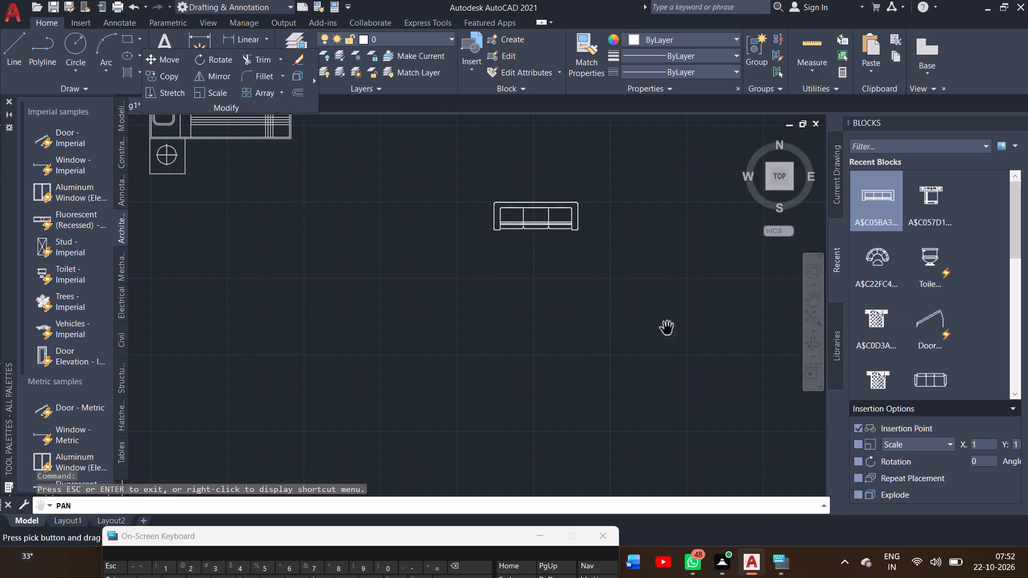
{"action": "left_click_drag", "start_coordinate": [548, 326], "coordinate": [642, 415]}
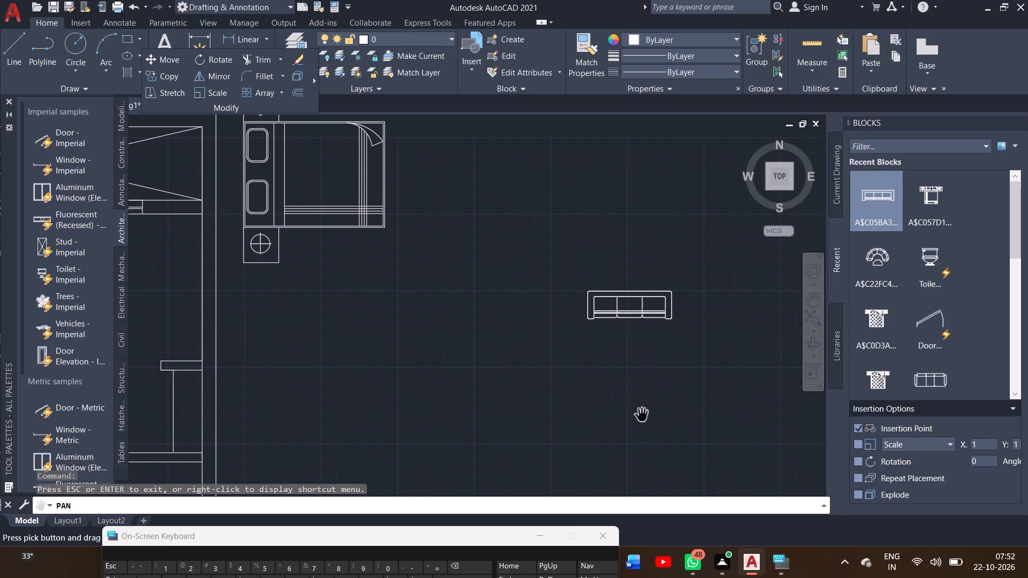
{"action": "scroll", "coordinate": [642, 415], "scroll_direction": "down", "scroll_amount": 1, "text": "ctrl"}
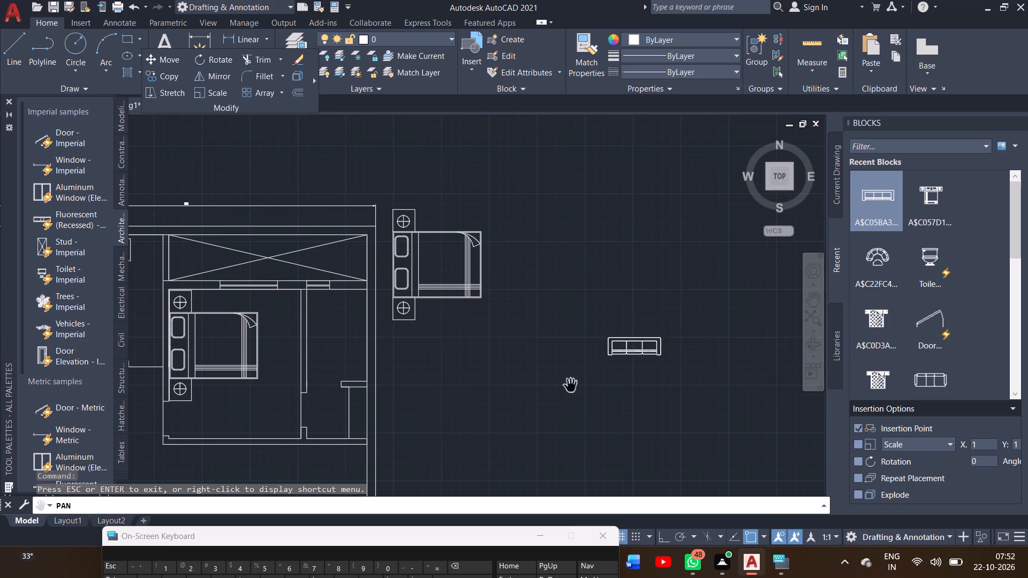
{"action": "left_click_drag", "start_coordinate": [570, 385], "coordinate": [638, 253]}
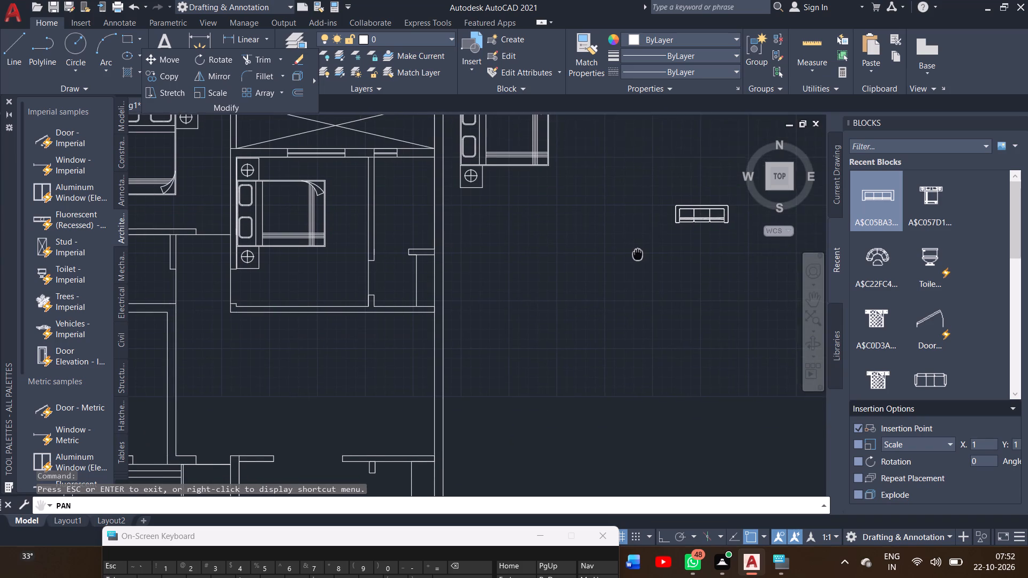
{"action": "left_click_drag", "start_coordinate": [638, 253], "coordinate": [637, 241]}
{"action": "right_click", "coordinate": [661, 207]}
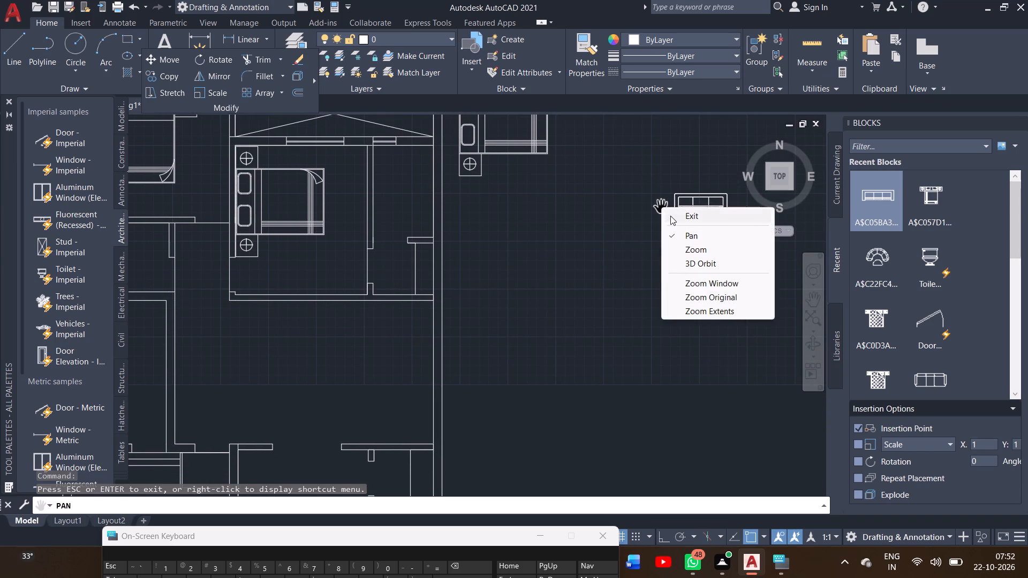
{"action": "left_click", "coordinate": [673, 217]}
{"action": "left_click", "coordinate": [681, 210]}
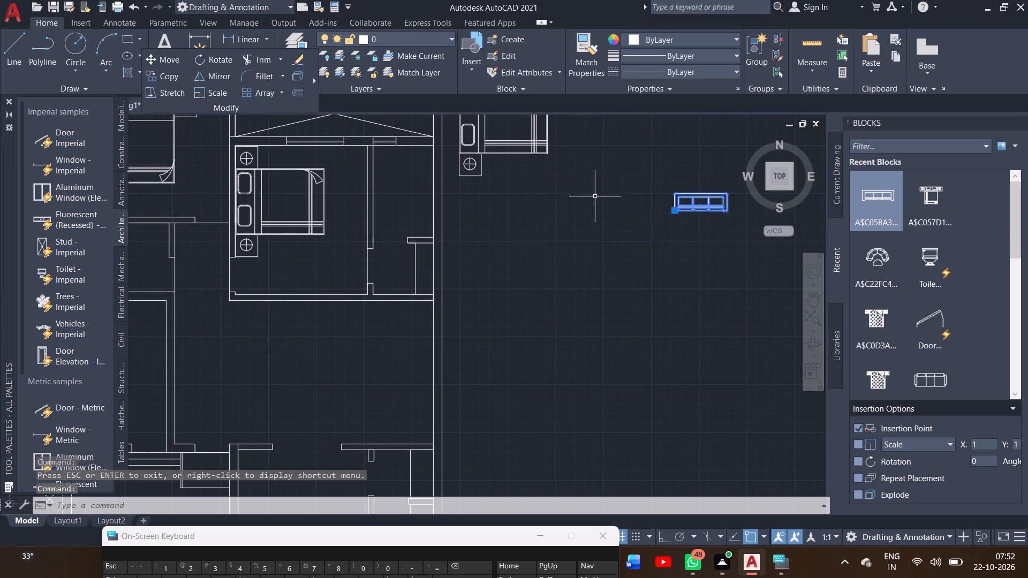
{"action": "left_click", "coordinate": [196, 59]}
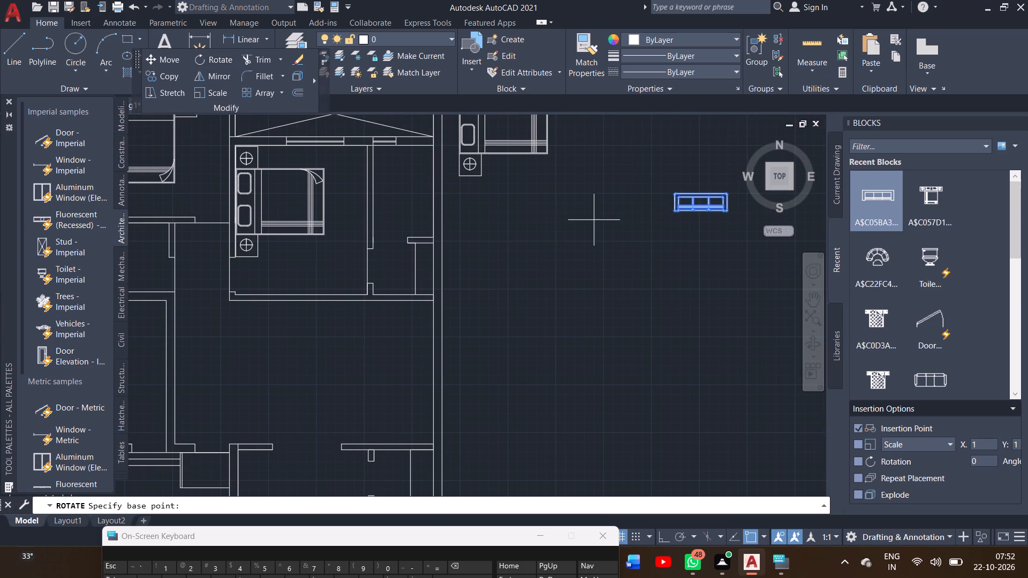
{"action": "left_click_drag", "start_coordinate": [728, 213], "coordinate": [721, 223]}
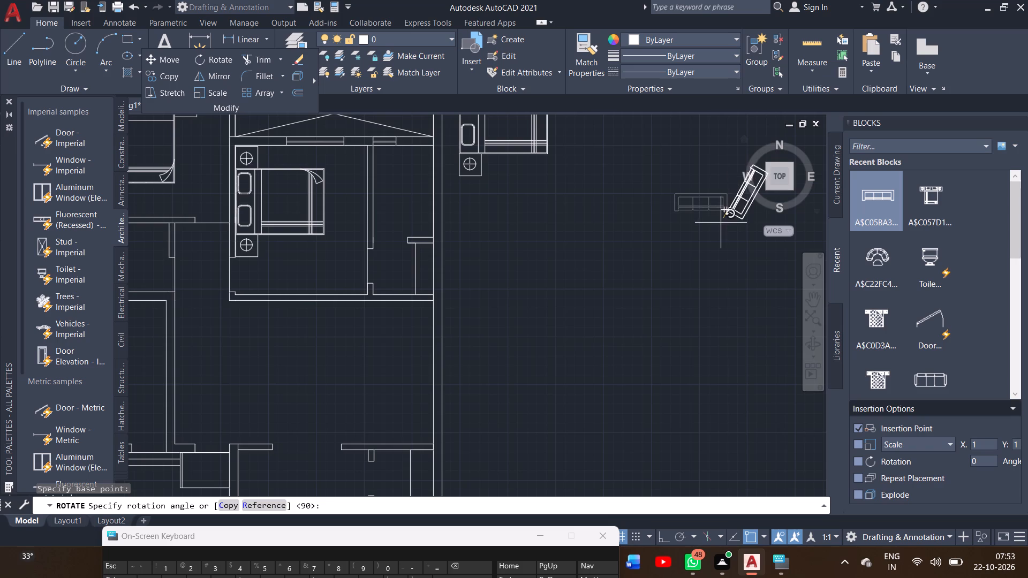
{"action": "left_click_drag", "start_coordinate": [721, 223], "coordinate": [729, 220]}
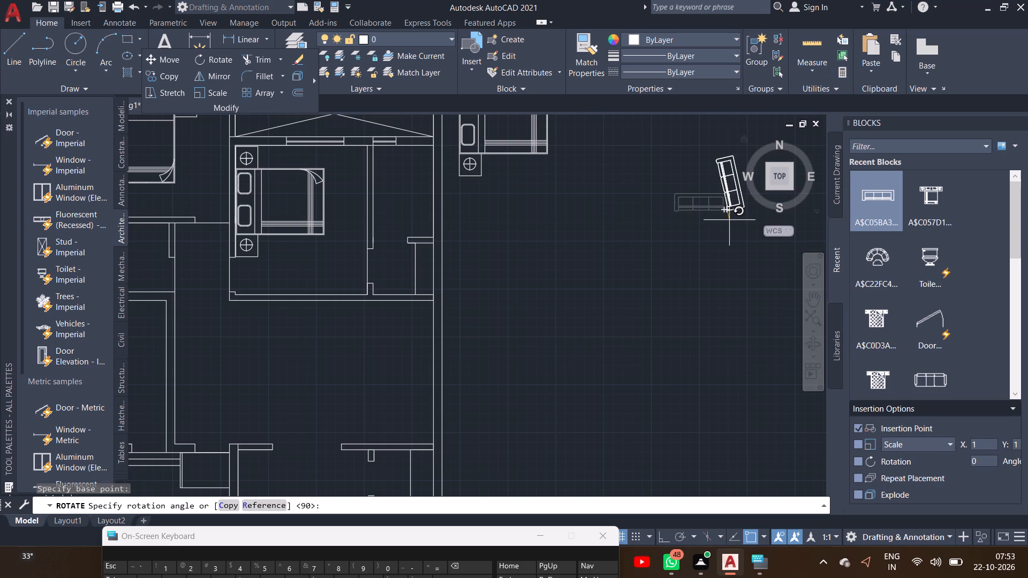
{"action": "left_click_drag", "start_coordinate": [729, 220], "coordinate": [730, 220]}
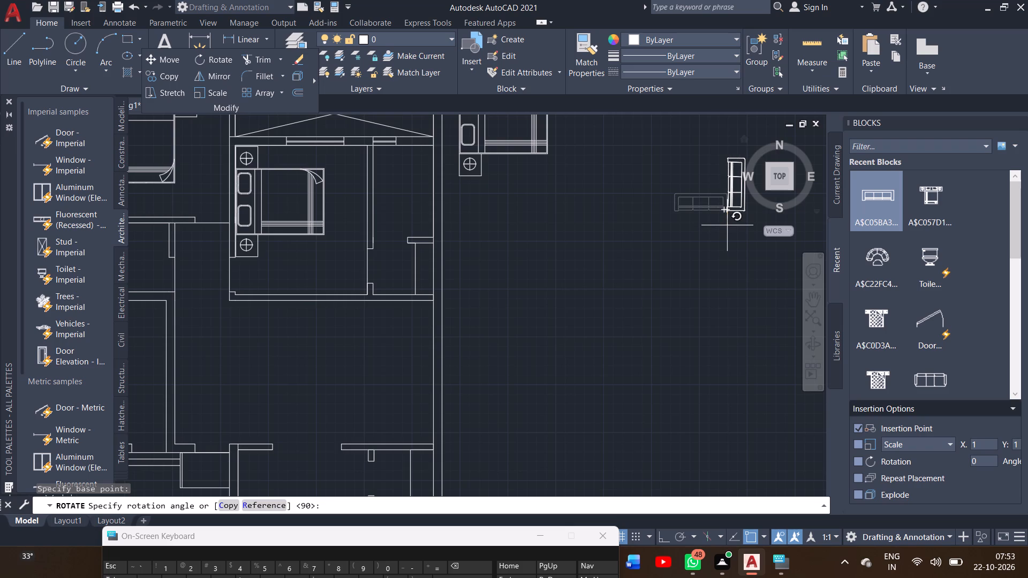
{"action": "left_click", "coordinate": [727, 225]}
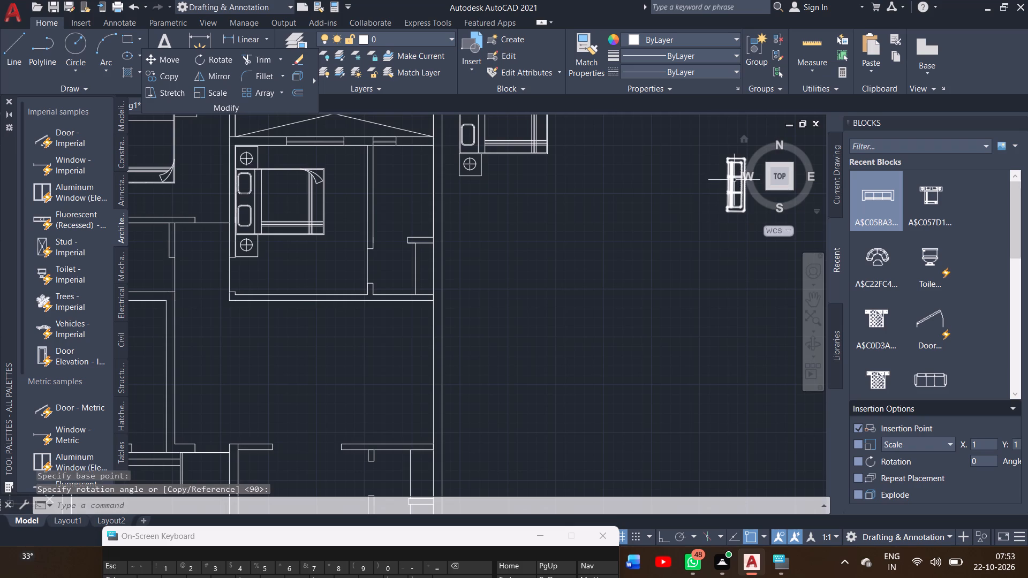
Copy the rotated three-seat sofa twice into the open room south of the middle bedroom: beside the east wall and farther west.
{"action": "left_click", "coordinate": [734, 180]}
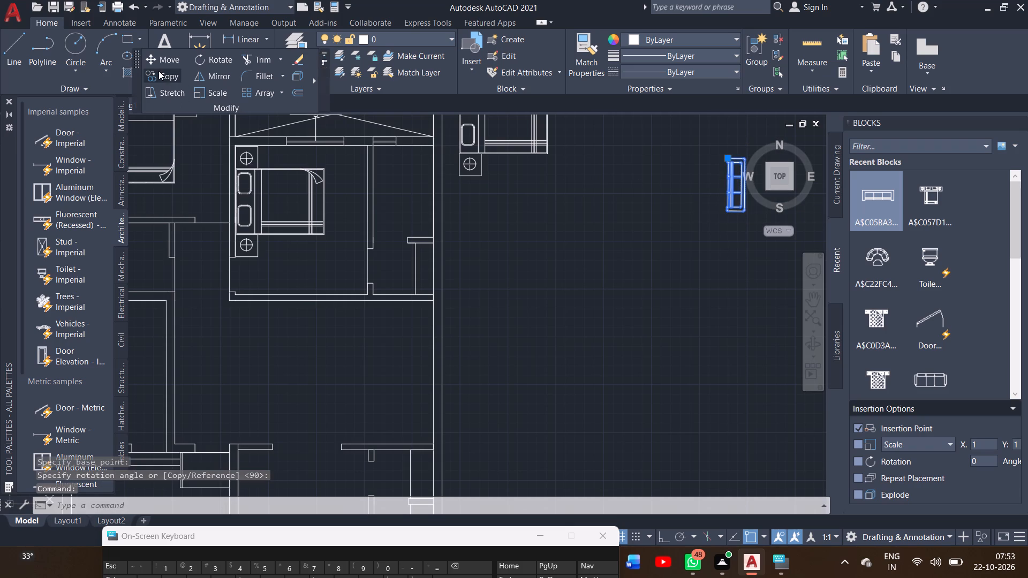
{"action": "left_click", "coordinate": [154, 74]}
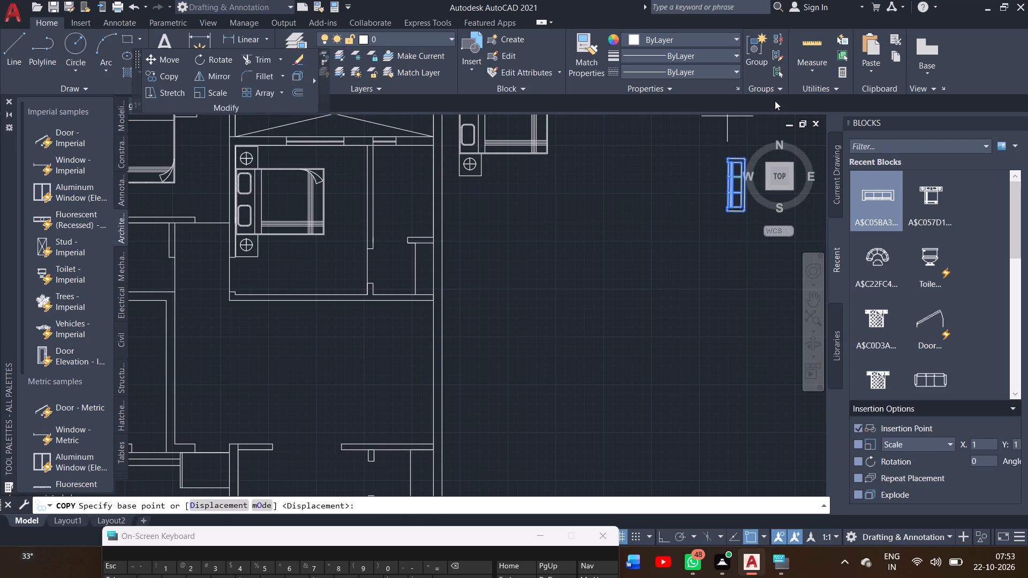
{"action": "left_click_drag", "start_coordinate": [728, 186], "coordinate": [453, 340]}
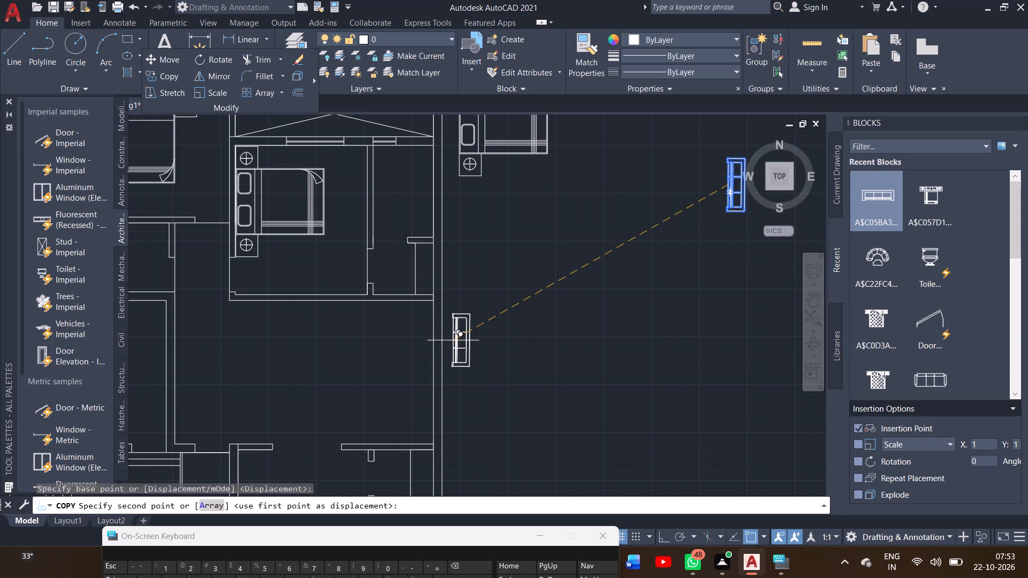
{"action": "left_click_drag", "start_coordinate": [453, 340], "coordinate": [414, 366]}
{"action": "left_click", "coordinate": [414, 366]}
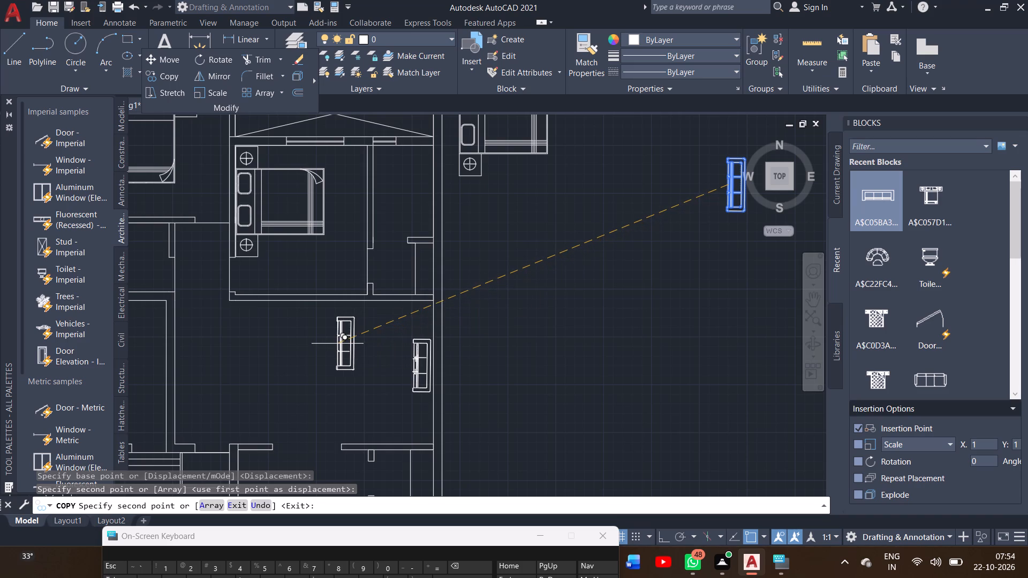
{"action": "left_click", "coordinate": [337, 344]}
{"action": "right_click", "coordinate": [482, 310]}
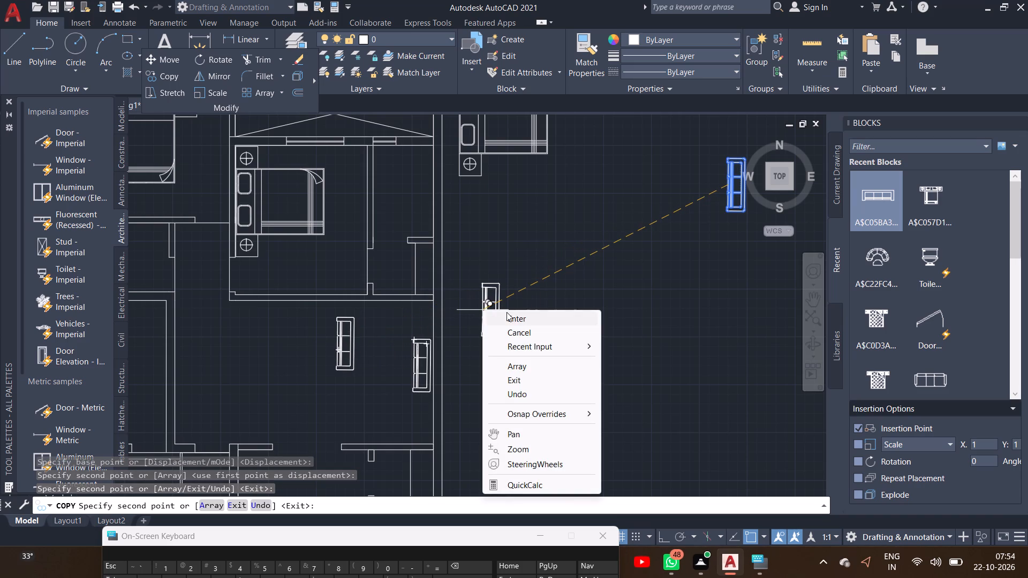
{"action": "left_click", "coordinate": [507, 312]}
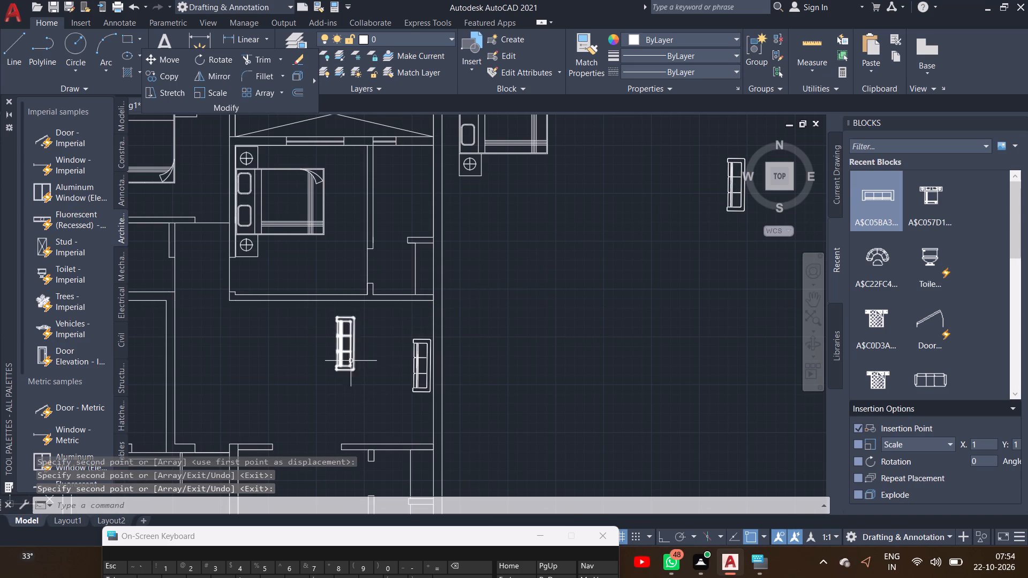
Rotate the western sofa copy 90 degrees counter-clockwise about its lower-right corner so that its back faces north.
{"action": "left_click", "coordinate": [341, 343]}
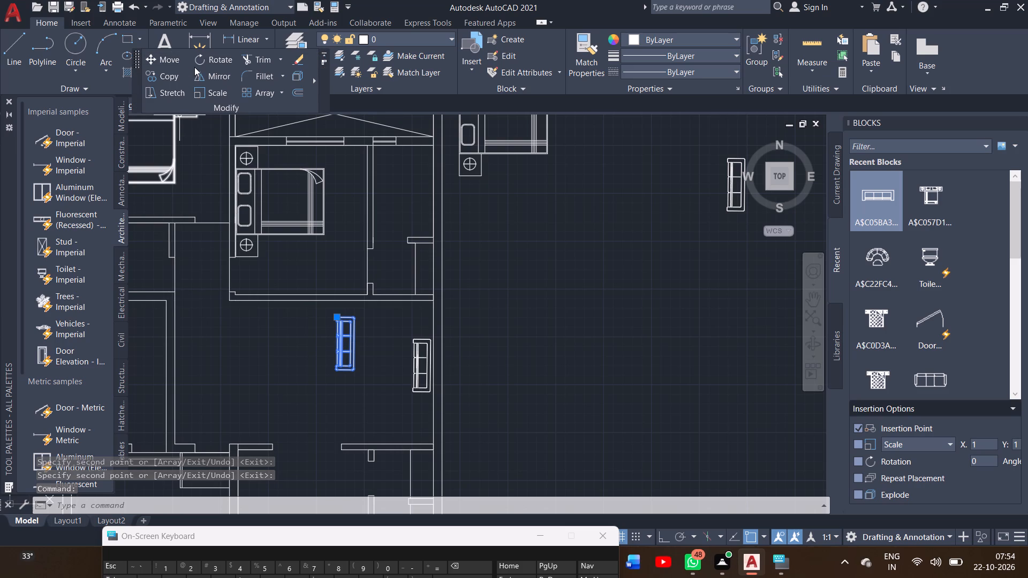
{"action": "left_click", "coordinate": [214, 56]}
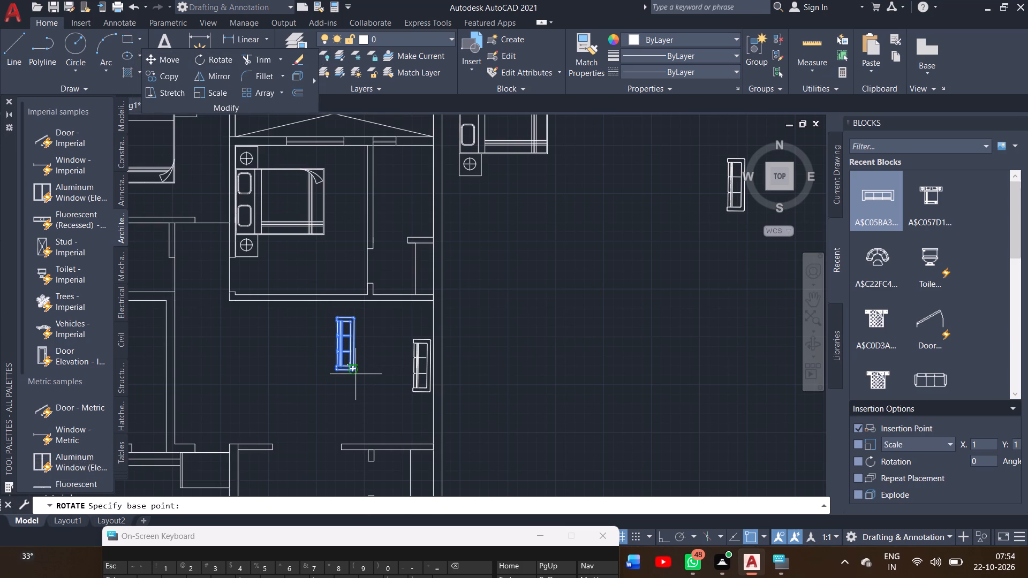
{"action": "left_click_drag", "start_coordinate": [354, 370], "coordinate": [344, 337]}
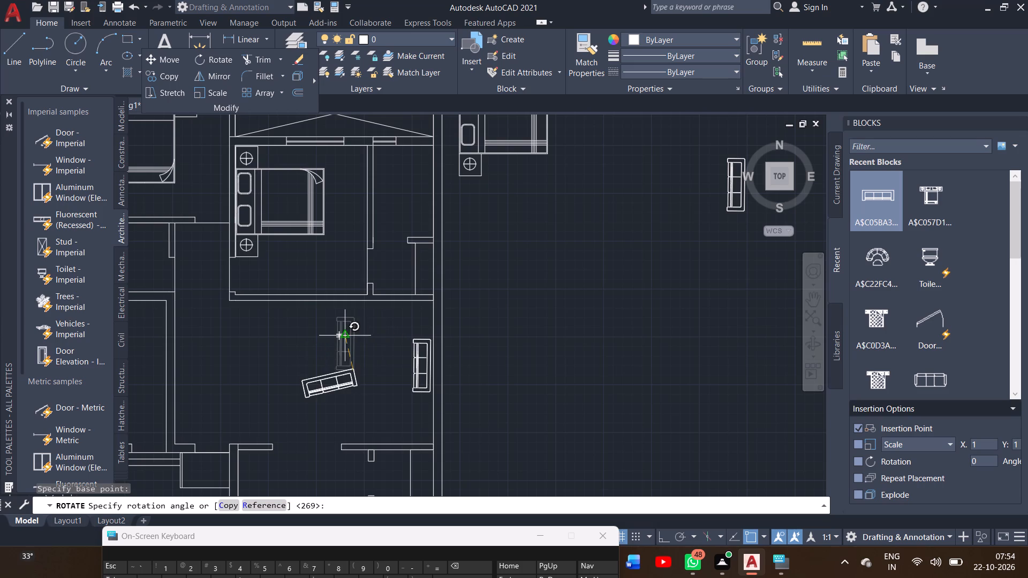
{"action": "left_click_drag", "start_coordinate": [344, 337], "coordinate": [353, 348]}
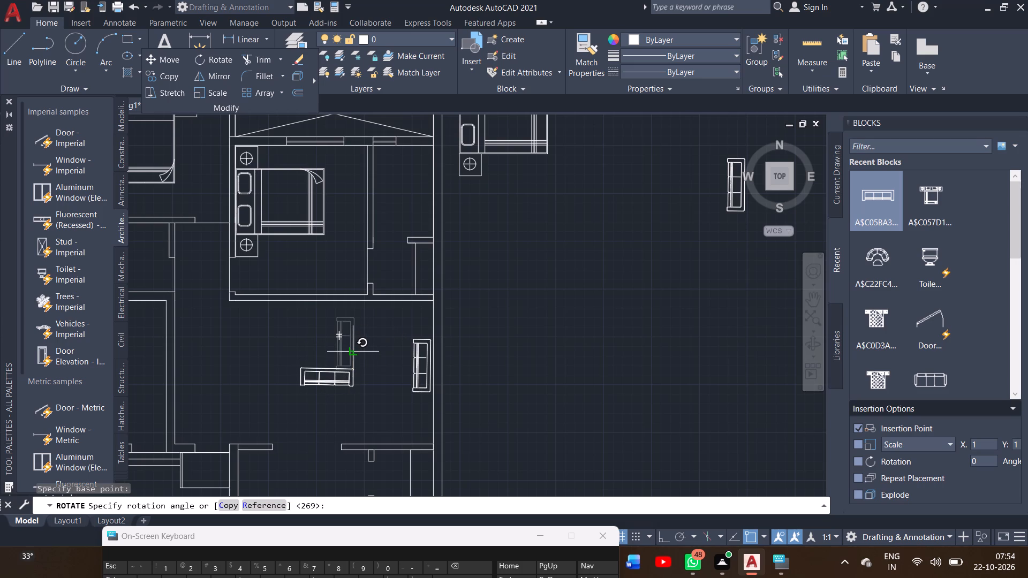
{"action": "left_click_drag", "start_coordinate": [353, 348], "coordinate": [353, 348]}
{"action": "left_click", "coordinate": [353, 348]}
Move the horizontal sofa northeast, just below the bedroom's south wall and close to the sofa by the east wall.
{"action": "left_click", "coordinate": [332, 374]}
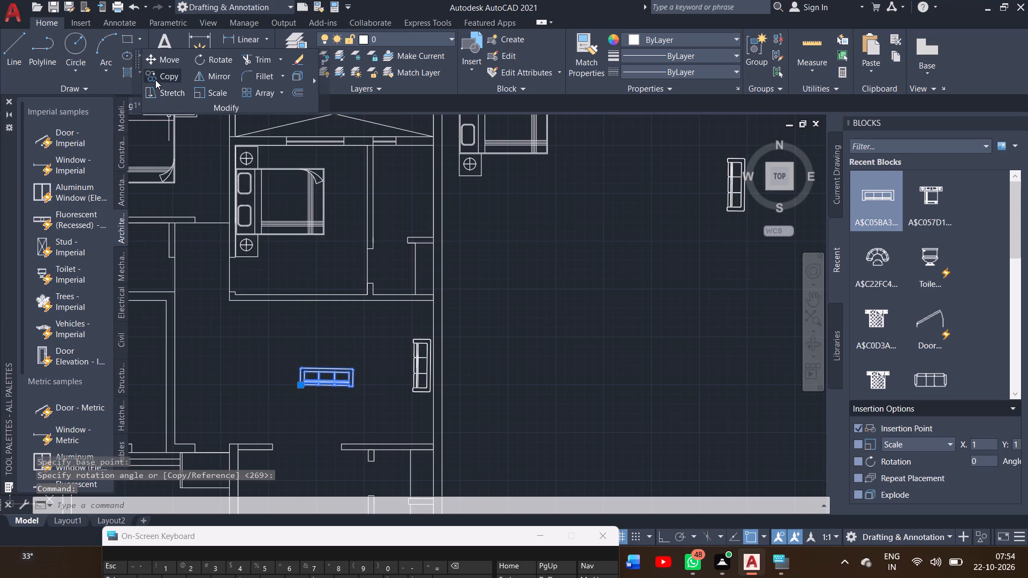
{"action": "left_click", "coordinate": [150, 65]}
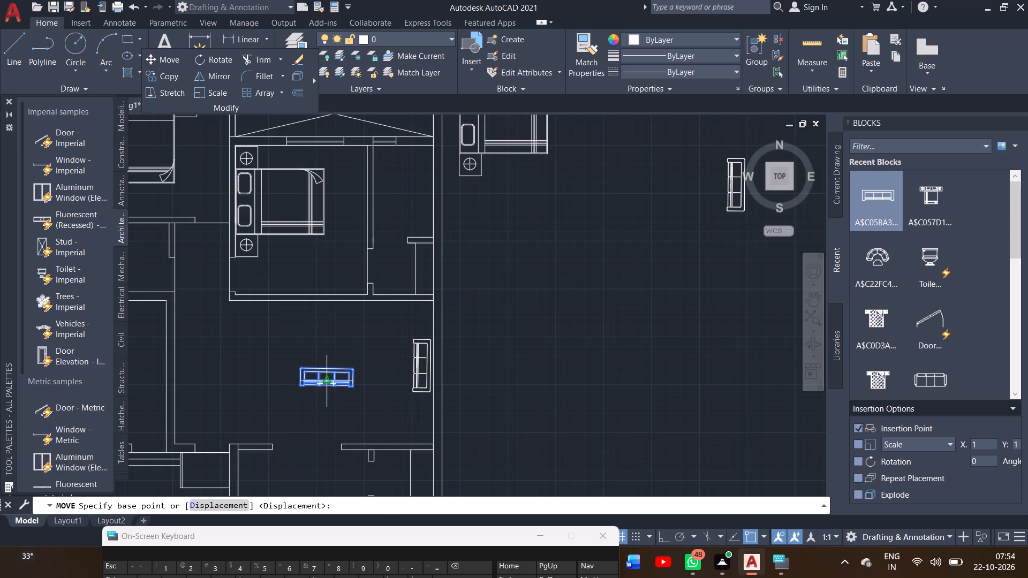
{"action": "left_click_drag", "start_coordinate": [327, 382], "coordinate": [348, 340]}
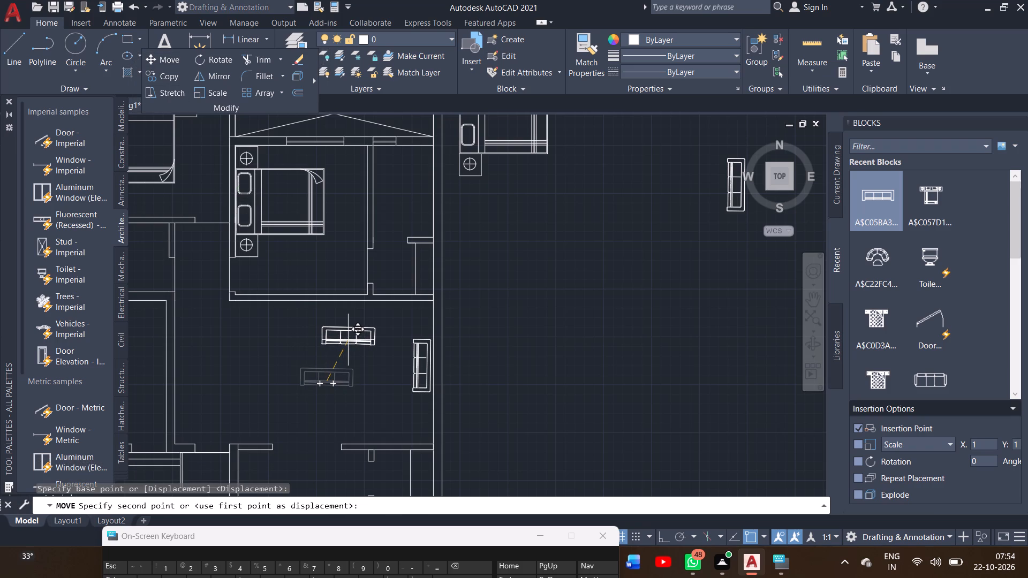
{"action": "left_click_drag", "start_coordinate": [348, 340], "coordinate": [357, 335]}
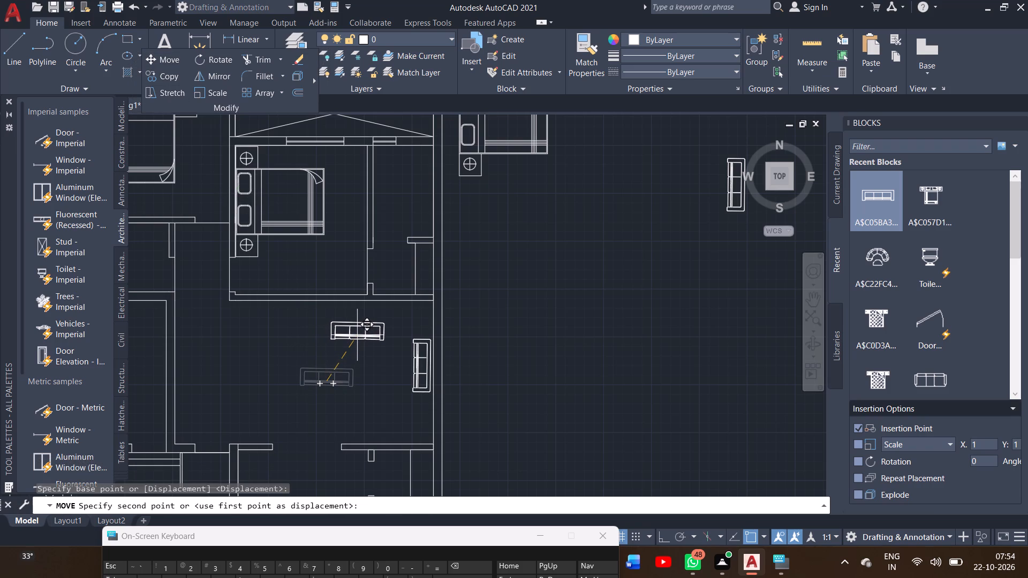
{"action": "left_click_drag", "start_coordinate": [357, 335], "coordinate": [361, 331]}
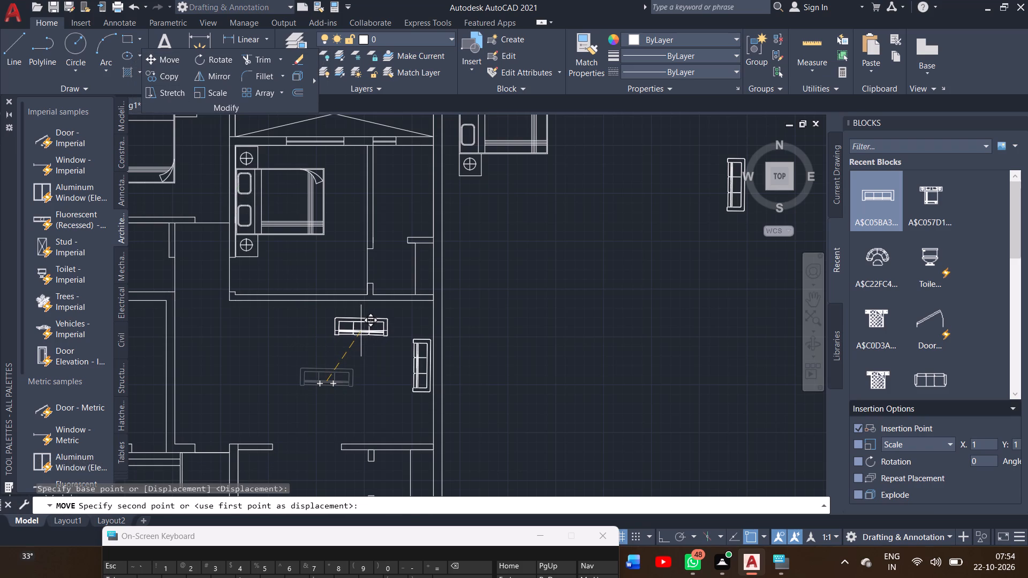
{"action": "left_click", "coordinate": [361, 331]}
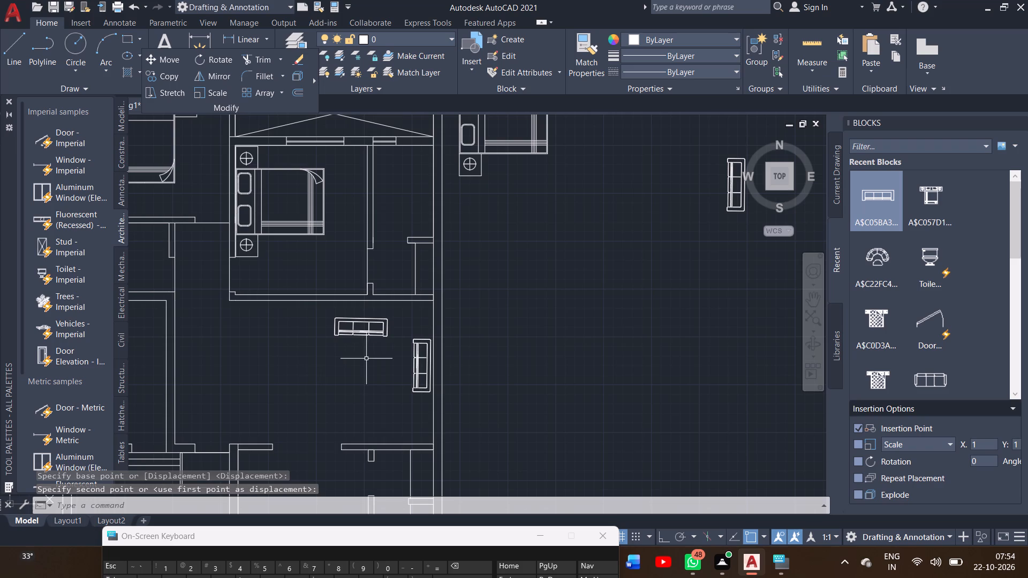
{"action": "left_click", "coordinate": [362, 331]}
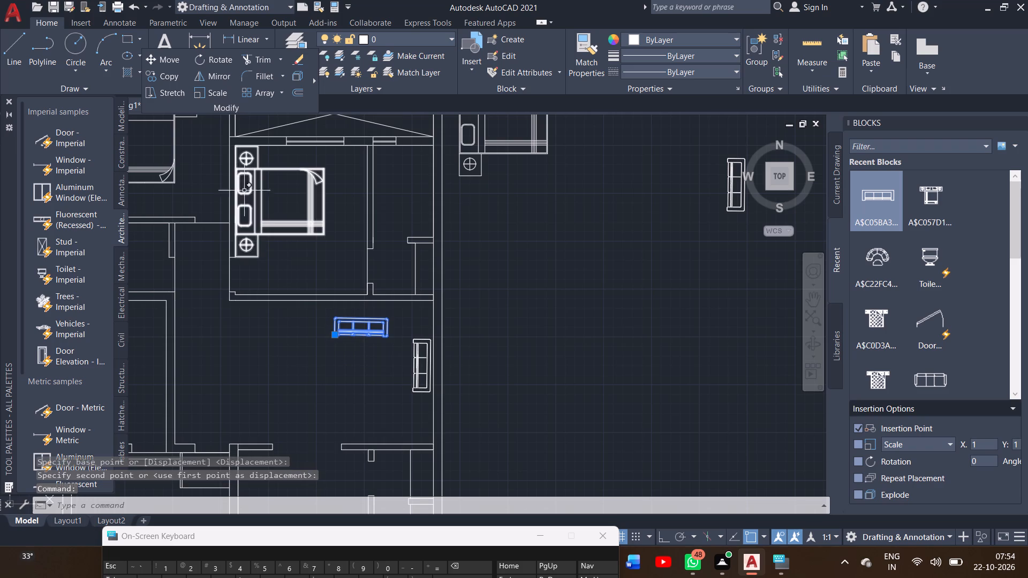
{"action": "left_click", "coordinate": [157, 60]}
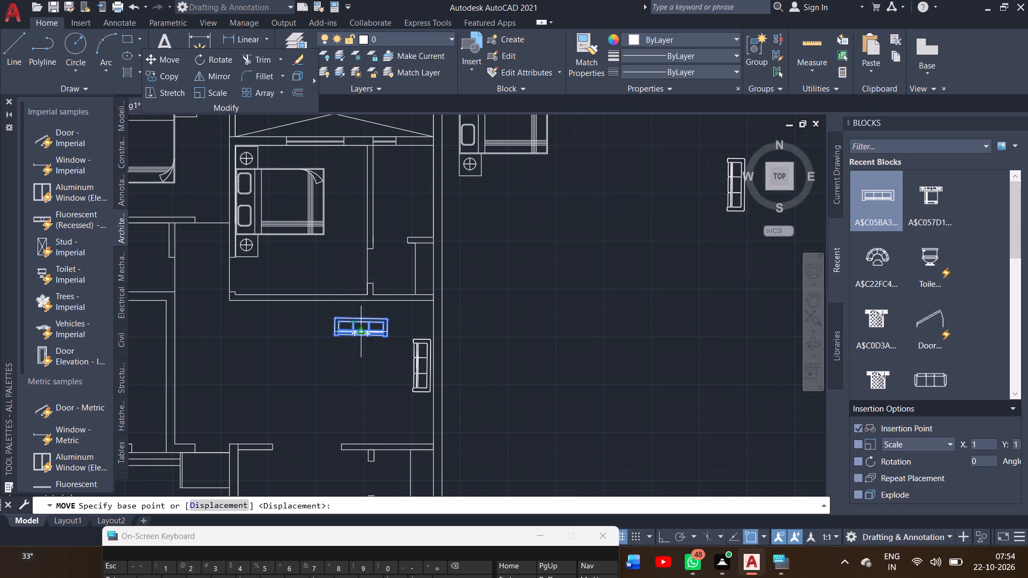
{"action": "left_click_drag", "start_coordinate": [360, 332], "coordinate": [374, 332]}
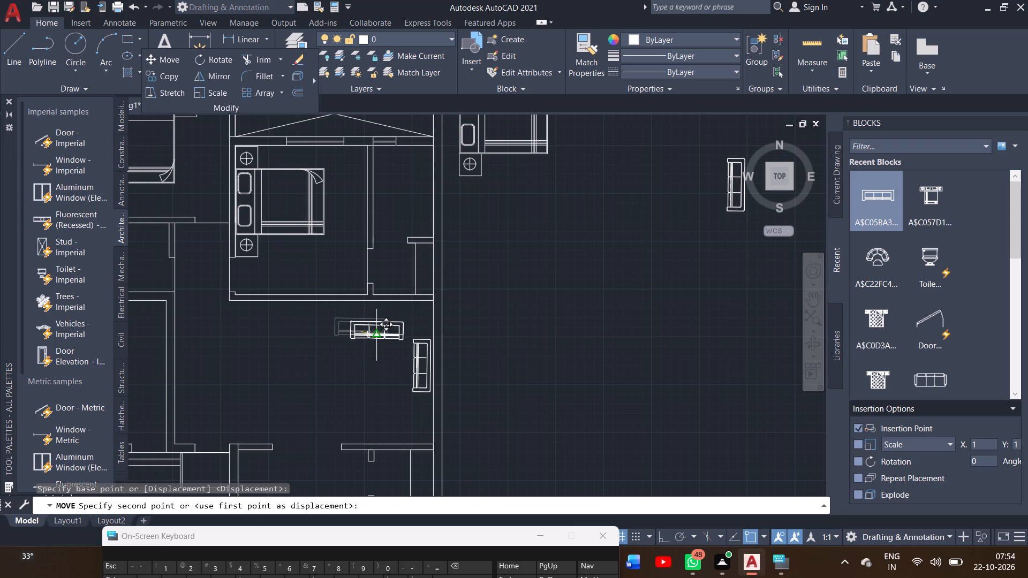
{"action": "left_click_drag", "start_coordinate": [374, 332], "coordinate": [376, 329]}
{"action": "left_click", "coordinate": [376, 329]}
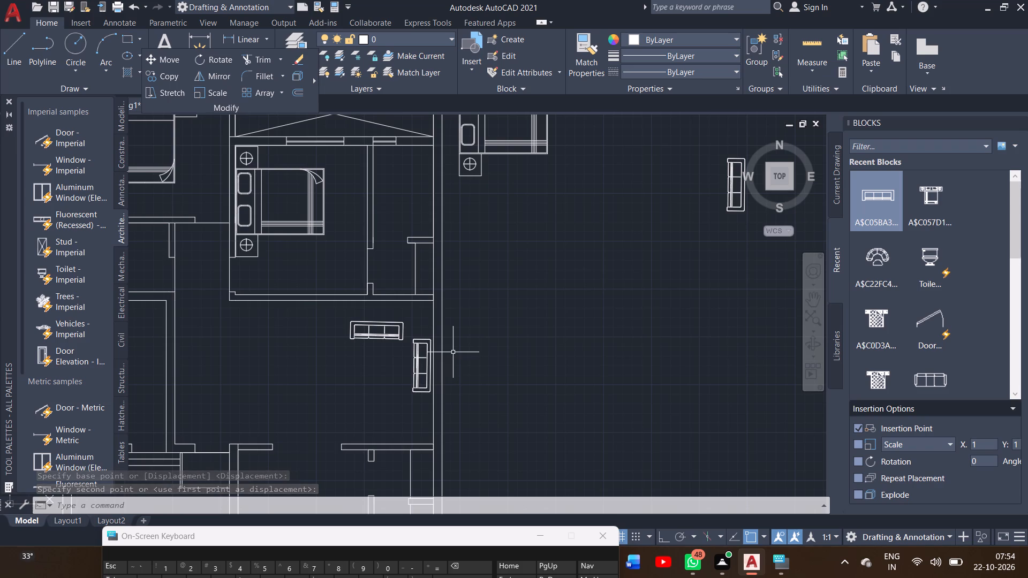
Insert the Door - Imperial block in the empty area west of the floor plan's upper bedroom.
{"action": "scroll", "coordinate": [538, 314], "scroll_direction": "down", "scroll_amount": 1, "text": "ctrl"}
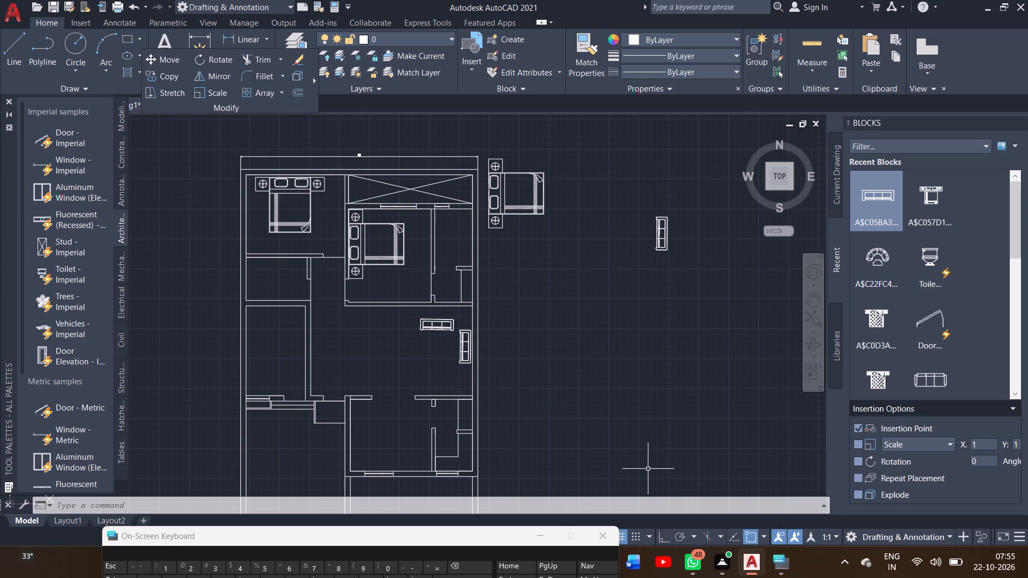
{"action": "left_click", "coordinate": [809, 296]}
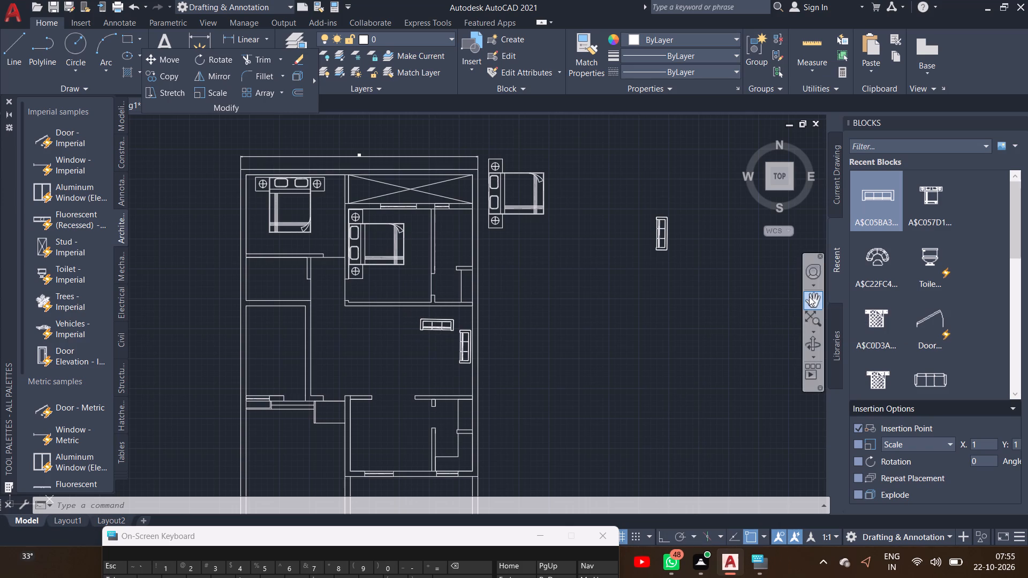
{"action": "left_click_drag", "start_coordinate": [696, 326], "coordinate": [729, 253]}
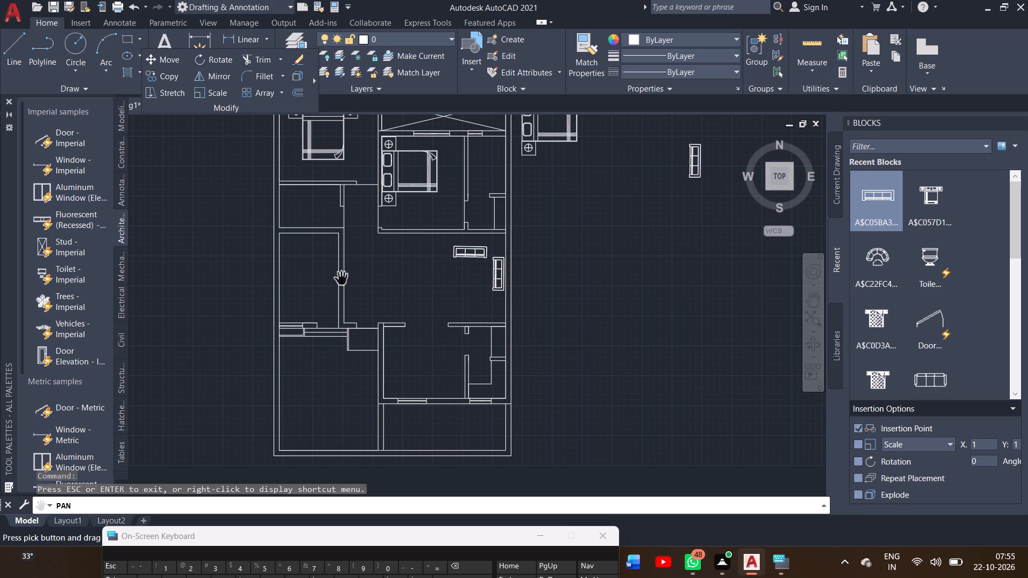
{"action": "left_click_drag", "start_coordinate": [61, 147], "coordinate": [171, 156]}
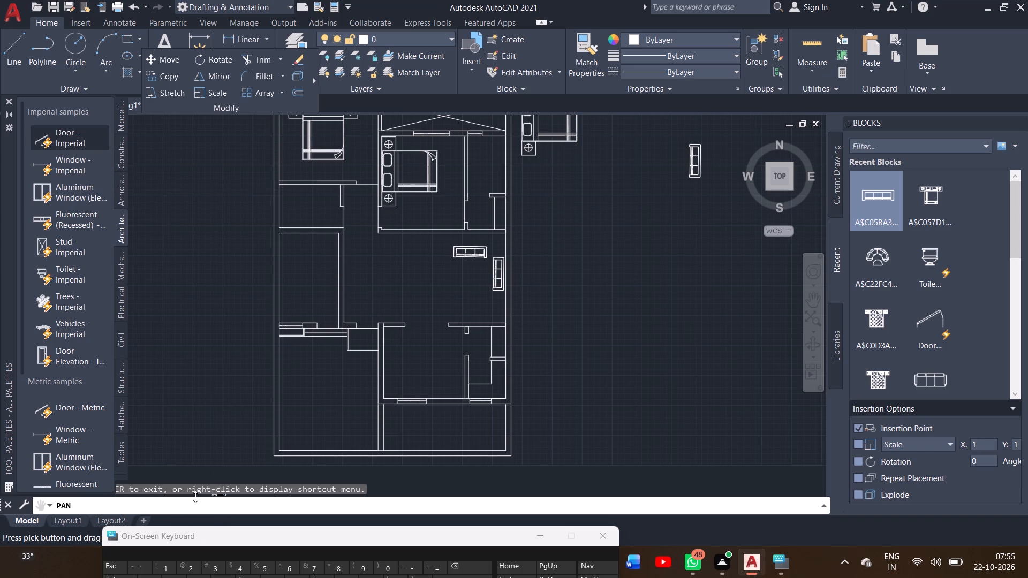
{"action": "right_click", "coordinate": [209, 431]}
{"action": "left_click", "coordinate": [228, 437]}
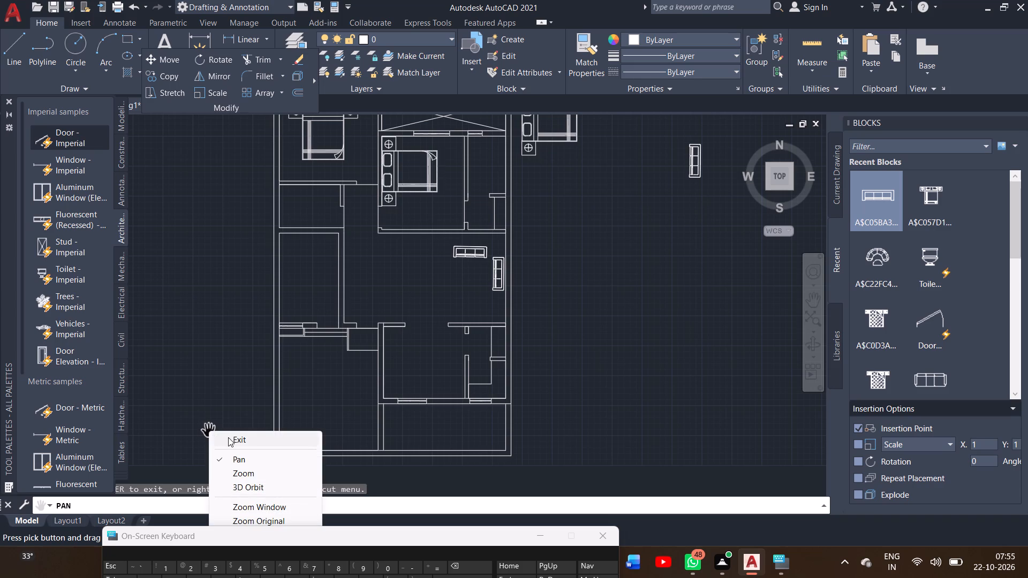
{"action": "left_click", "coordinate": [45, 144]}
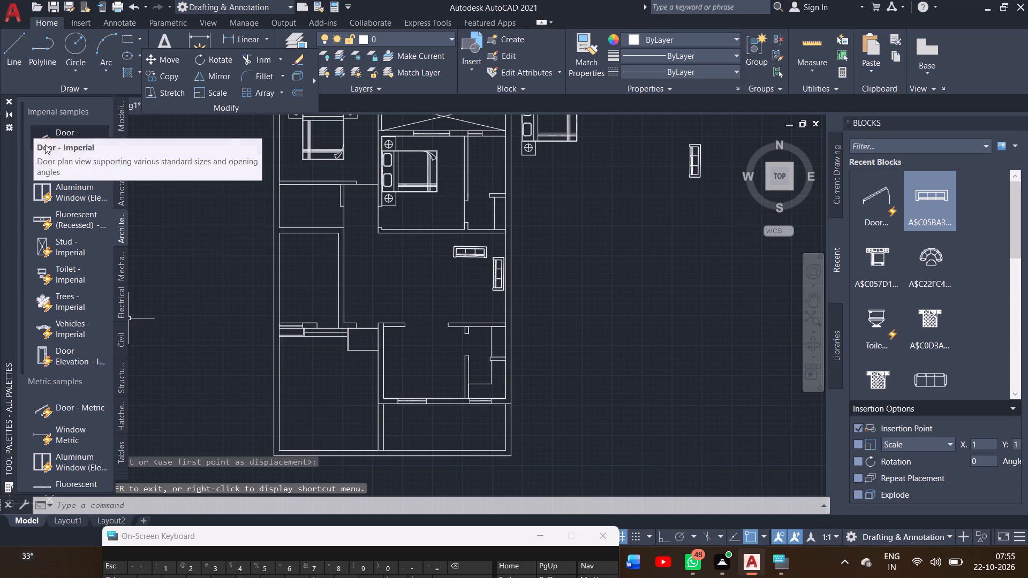
{"action": "left_click", "coordinate": [150, 150]}
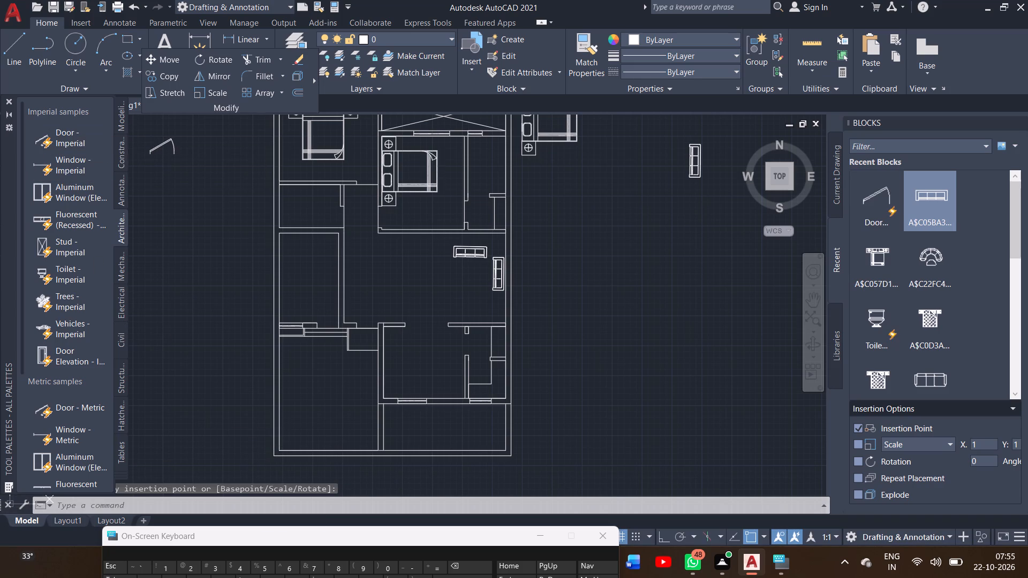
Set the inserted door block's opening angle to Open 90º.
{"action": "left_click", "coordinate": [811, 296]}
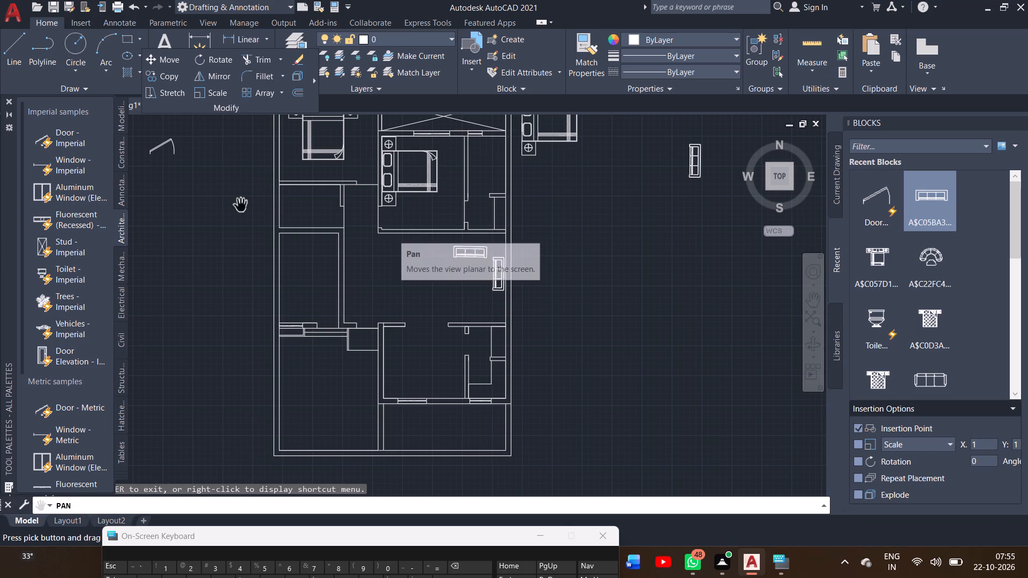
{"action": "left_click_drag", "start_coordinate": [230, 206], "coordinate": [411, 300]}
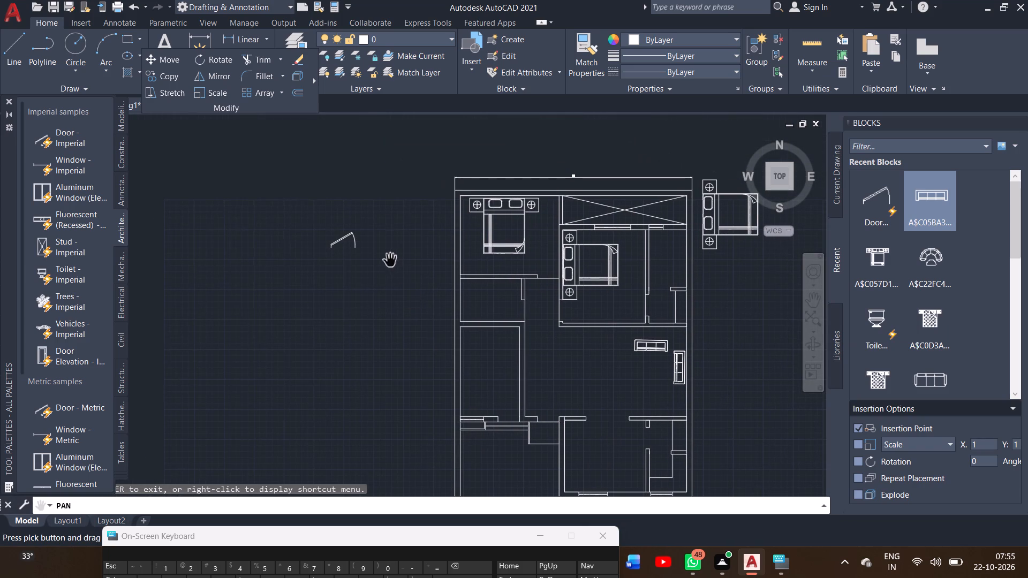
{"action": "scroll", "coordinate": [362, 263], "scroll_direction": "up", "scroll_amount": 3, "text": "ctrl"}
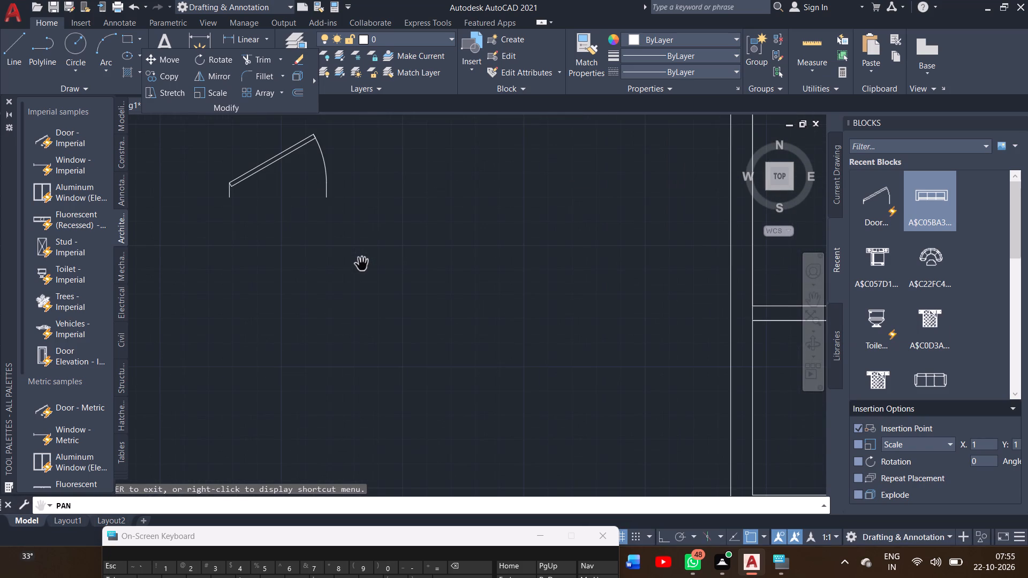
{"action": "scroll", "coordinate": [362, 263], "scroll_direction": "down", "scroll_amount": 2, "text": "ctrl"}
{"action": "right_click", "coordinate": [362, 263]}
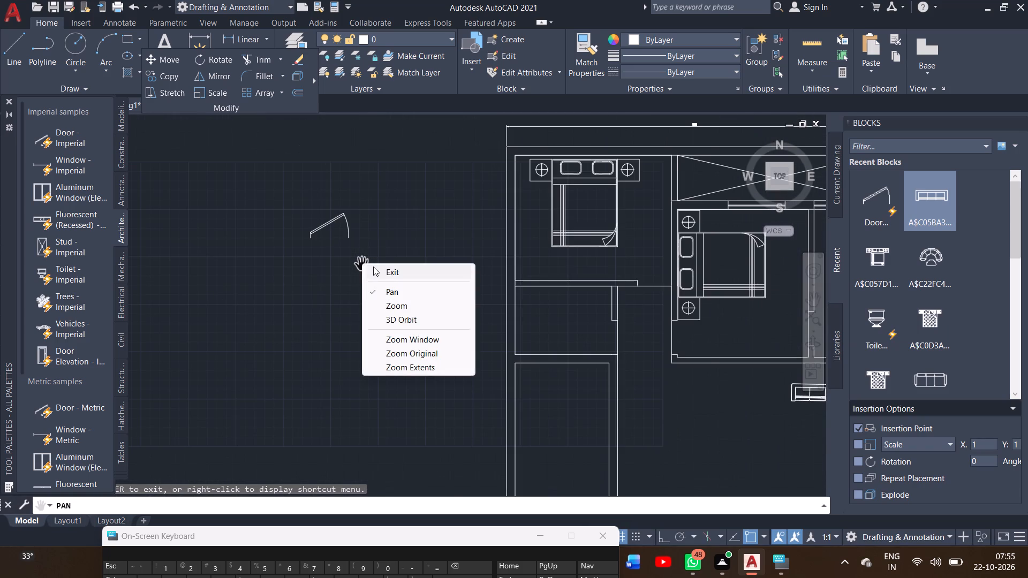
{"action": "left_click", "coordinate": [373, 267]}
{"action": "left_click", "coordinate": [335, 222]}
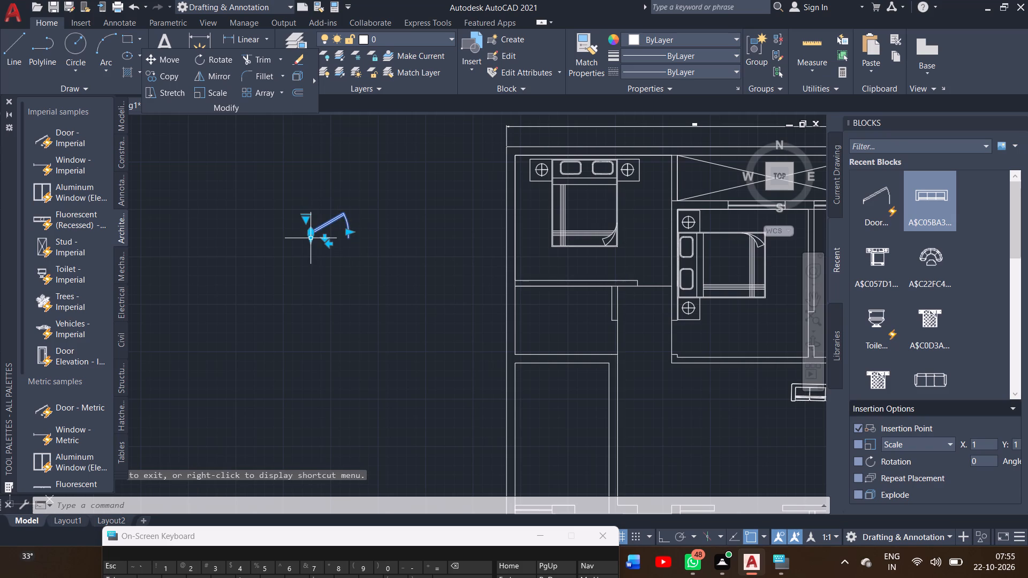
{"action": "left_click", "coordinate": [312, 238]}
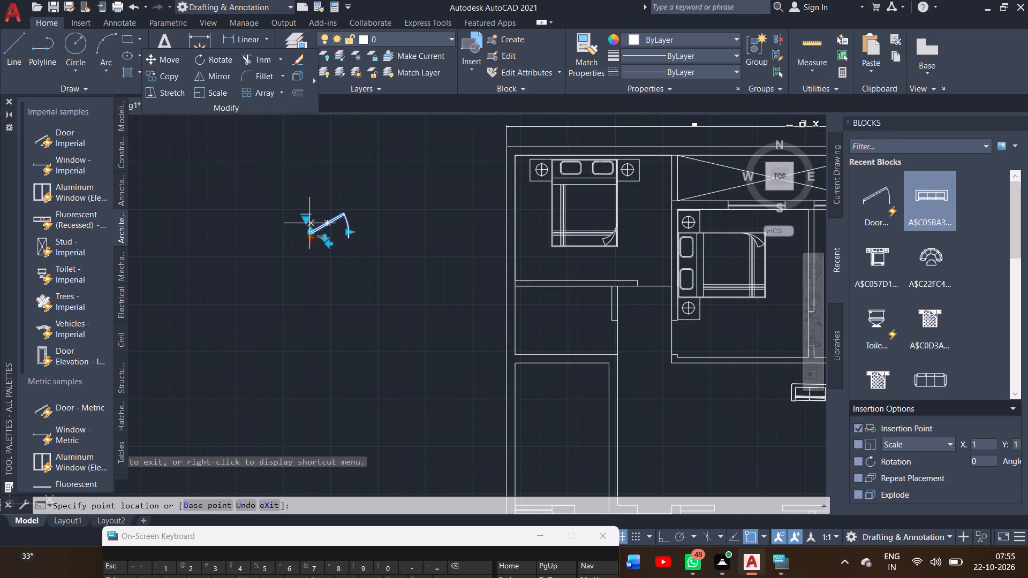
{"action": "left_click", "coordinate": [307, 218]}
{"action": "left_click", "coordinate": [307, 218]}
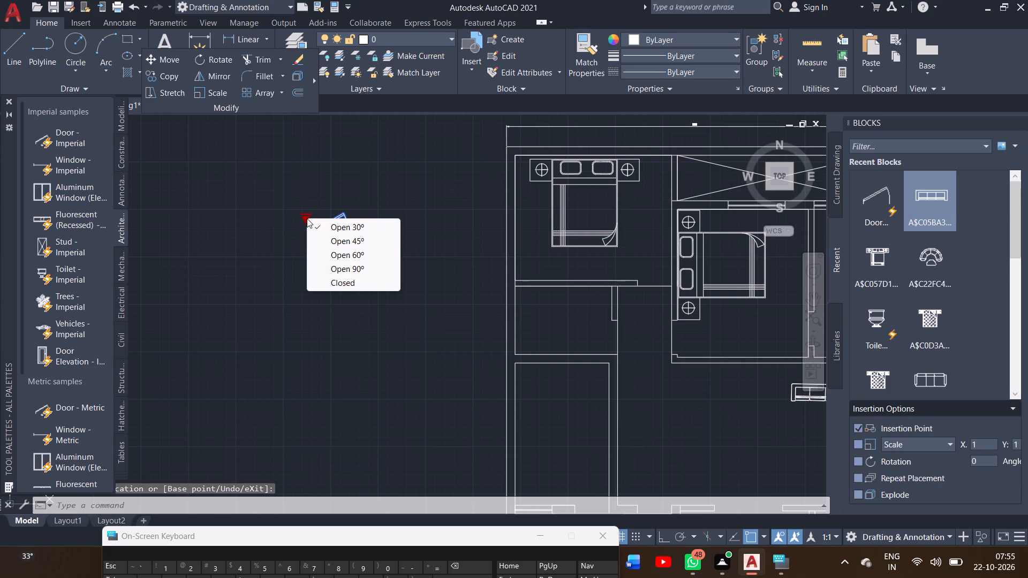
{"action": "left_click", "coordinate": [356, 275]}
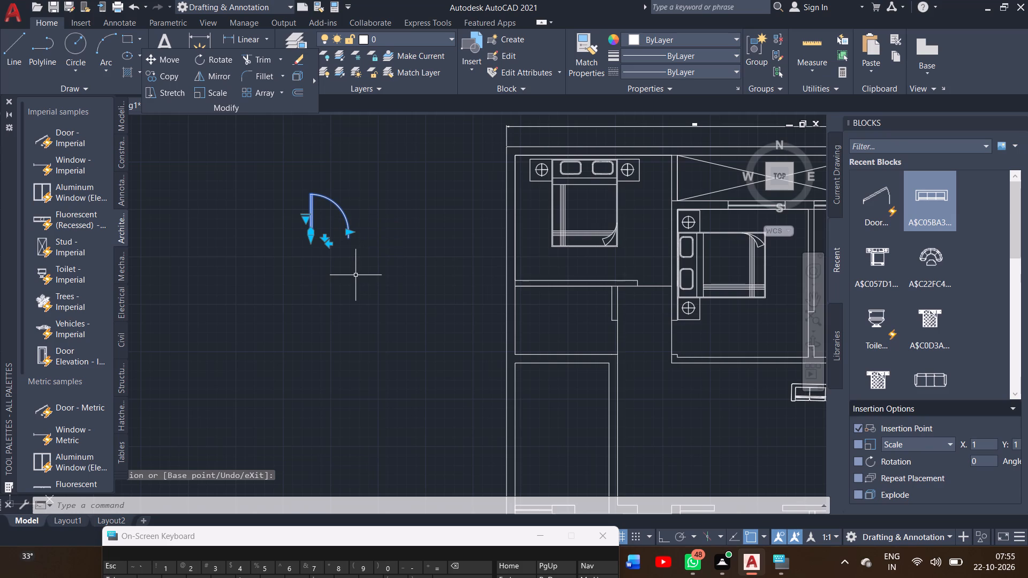
Copy the door block a short distance west of the original in the empty area beside the plan.
{"action": "left_click", "coordinate": [162, 77]}
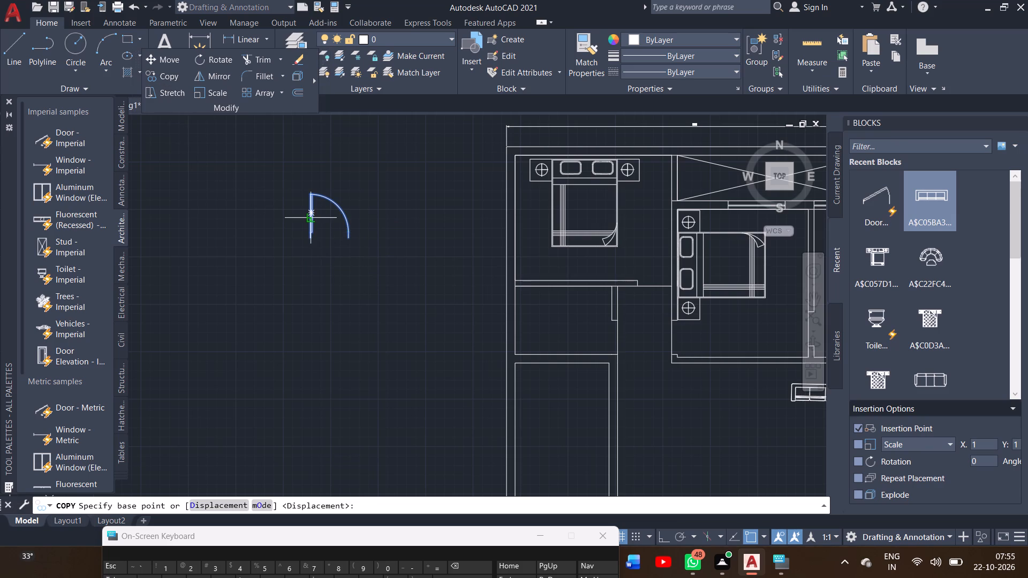
{"action": "left_click", "coordinate": [313, 220]}
{"action": "left_click", "coordinate": [228, 224]}
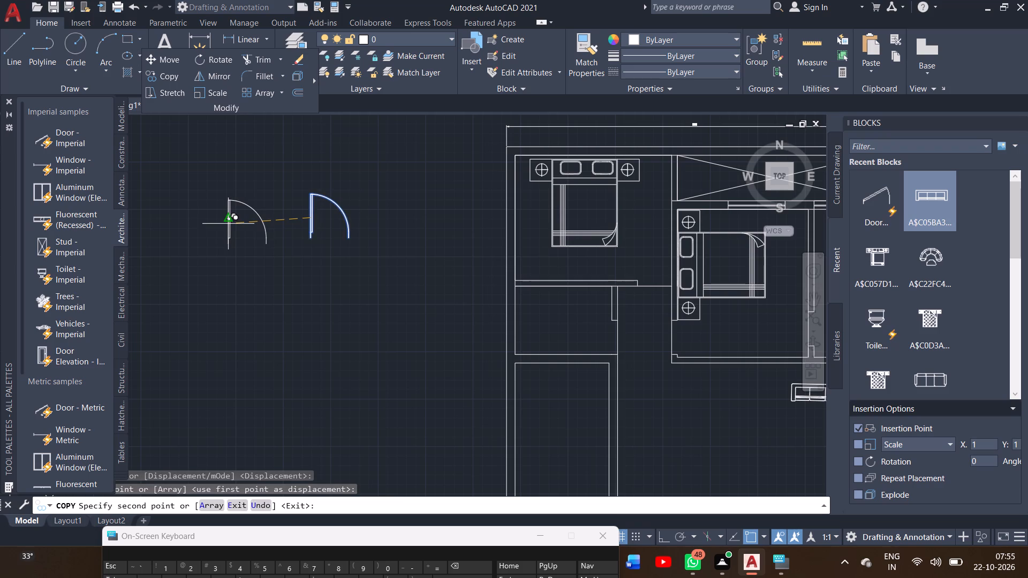
{"action": "right_click", "coordinate": [273, 259]}
{"action": "left_click", "coordinate": [291, 268]}
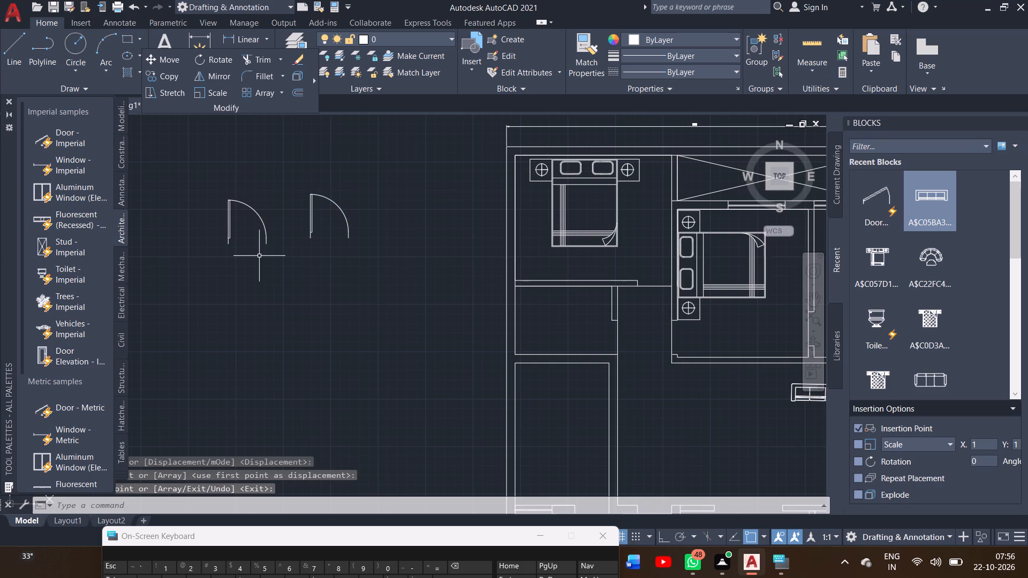
Flip the western door copy horizontally so that its hinge side is on the east.
{"action": "left_click", "coordinate": [228, 233]}
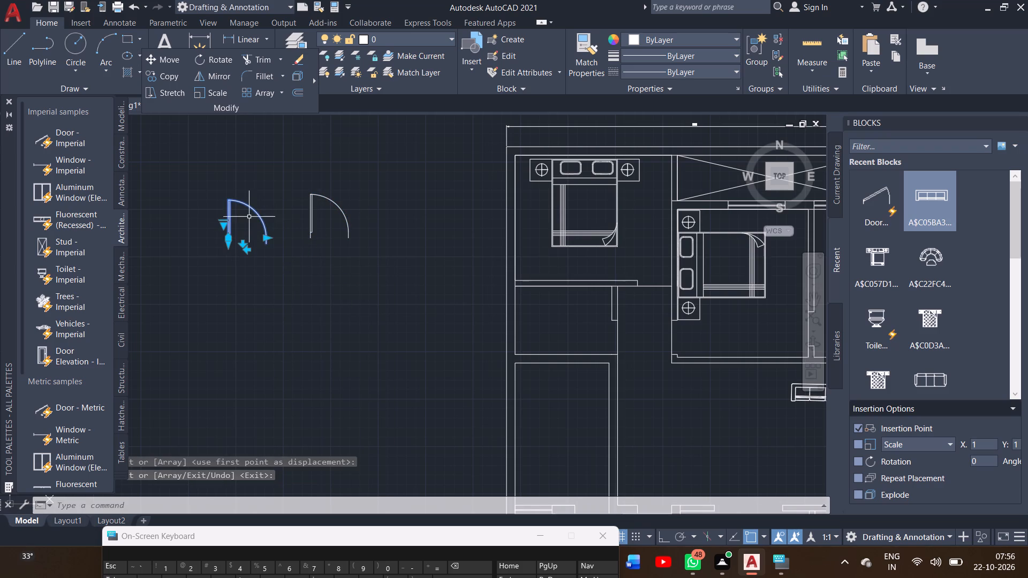
{"action": "left_click", "coordinate": [244, 254]}
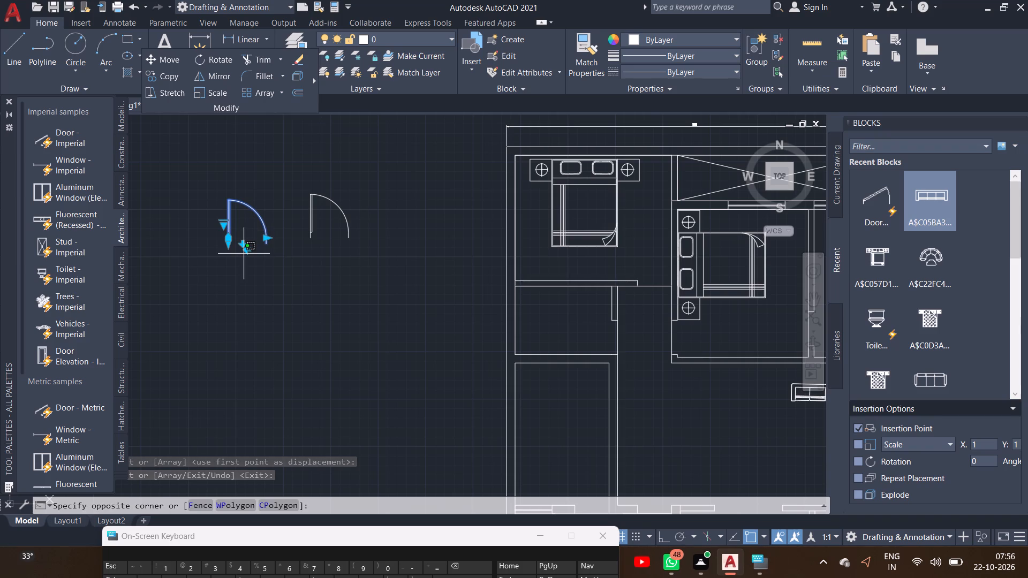
{"action": "left_click", "coordinate": [248, 252]}
{"action": "left_click", "coordinate": [248, 252]}
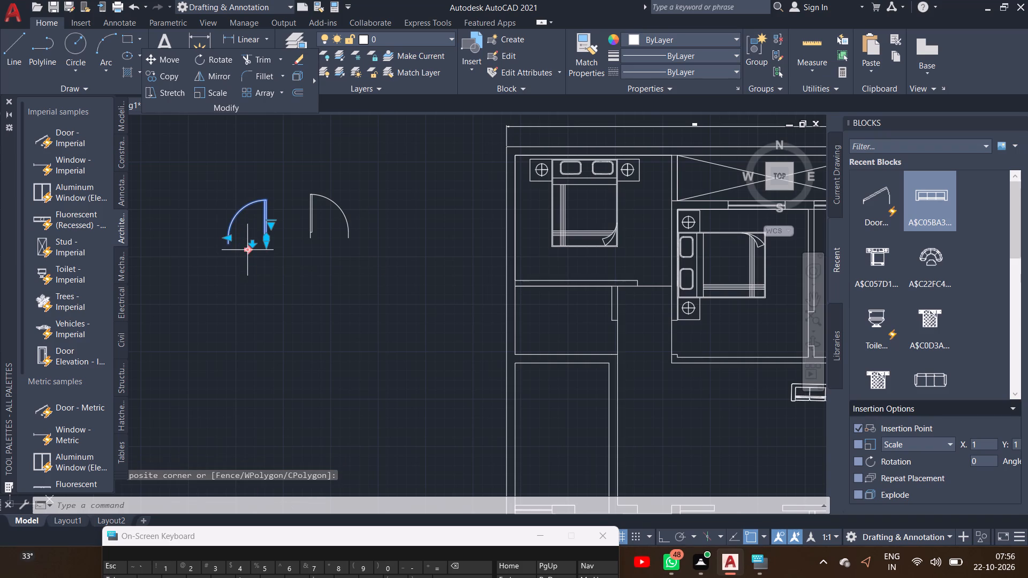
{"action": "right_click", "coordinate": [237, 258]}
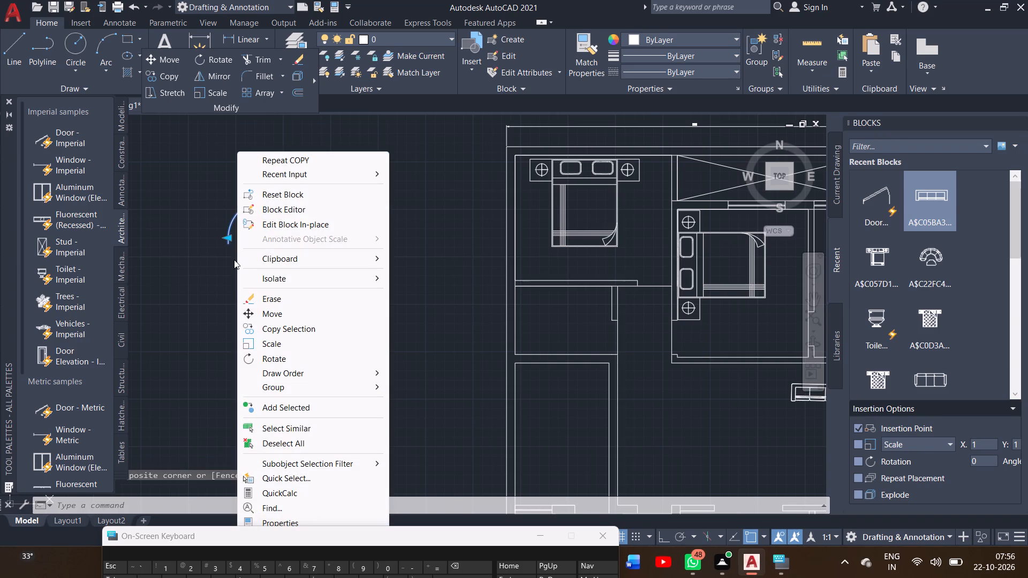
{"action": "left_click", "coordinate": [189, 278]}
{"action": "double_click", "coordinate": [189, 278]}
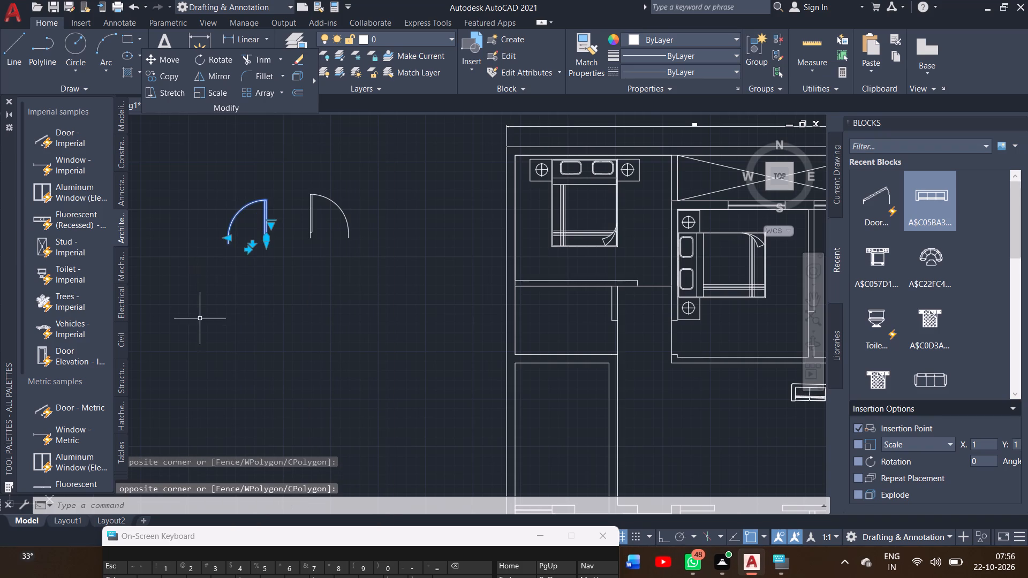
{"action": "key", "text": "Escape"}
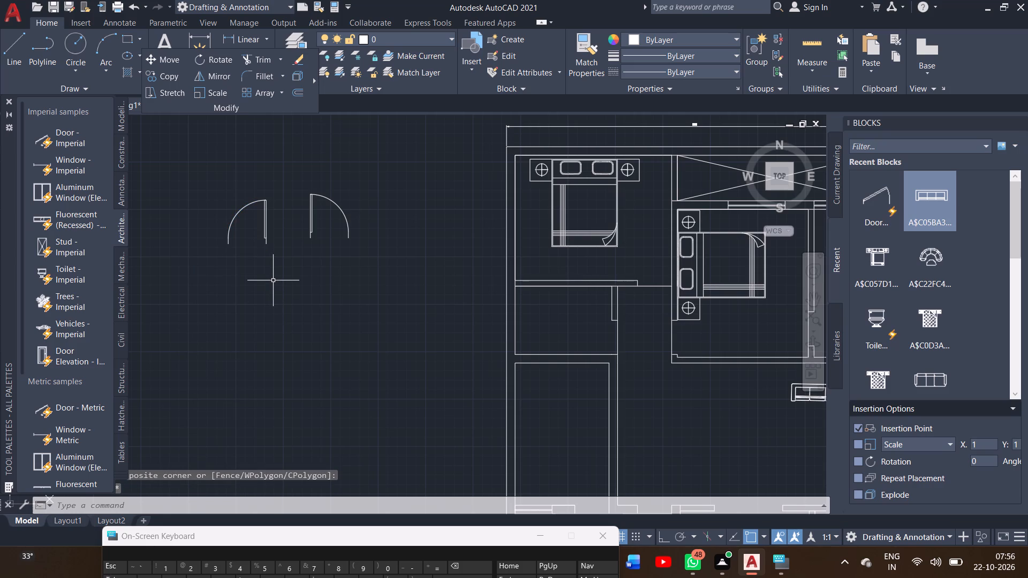
Copy the flipped western door to the empty space south of the two doors.
{"action": "left_click", "coordinate": [265, 228]}
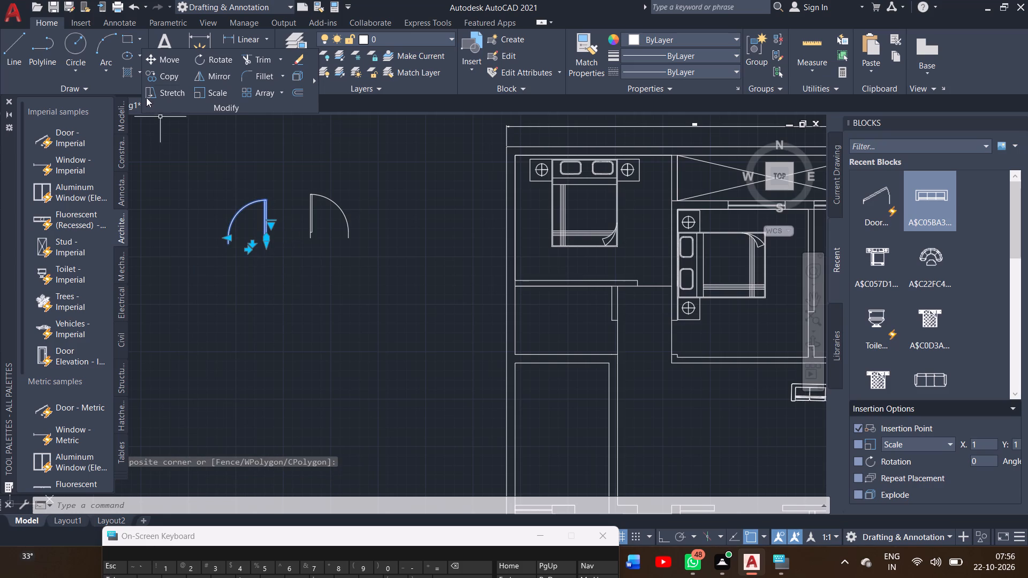
{"action": "left_click", "coordinate": [152, 80]}
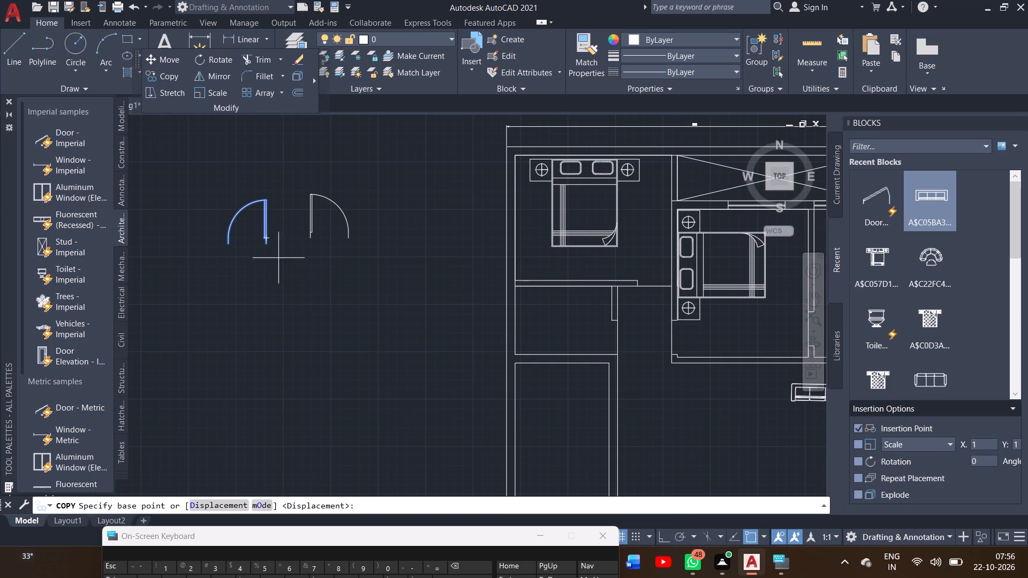
{"action": "left_click_drag", "start_coordinate": [268, 246], "coordinate": [297, 346]}
{"action": "left_click", "coordinate": [297, 346]}
{"action": "right_click", "coordinate": [297, 346]}
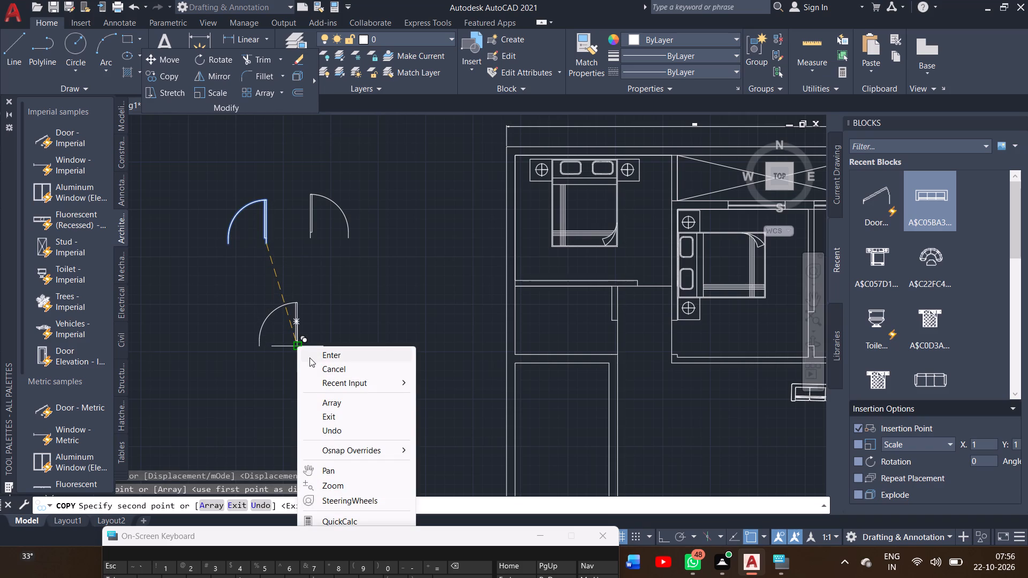
{"action": "left_click", "coordinate": [309, 358]}
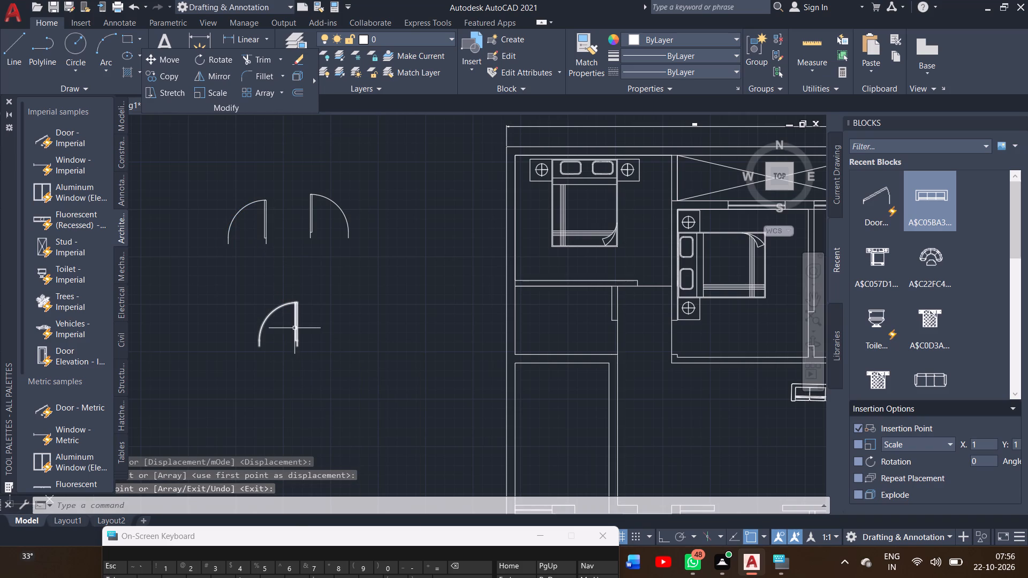
Flip the swing direction of the southern door copy so that its leaf opens toward the south.
{"action": "left_click", "coordinate": [294, 327]}
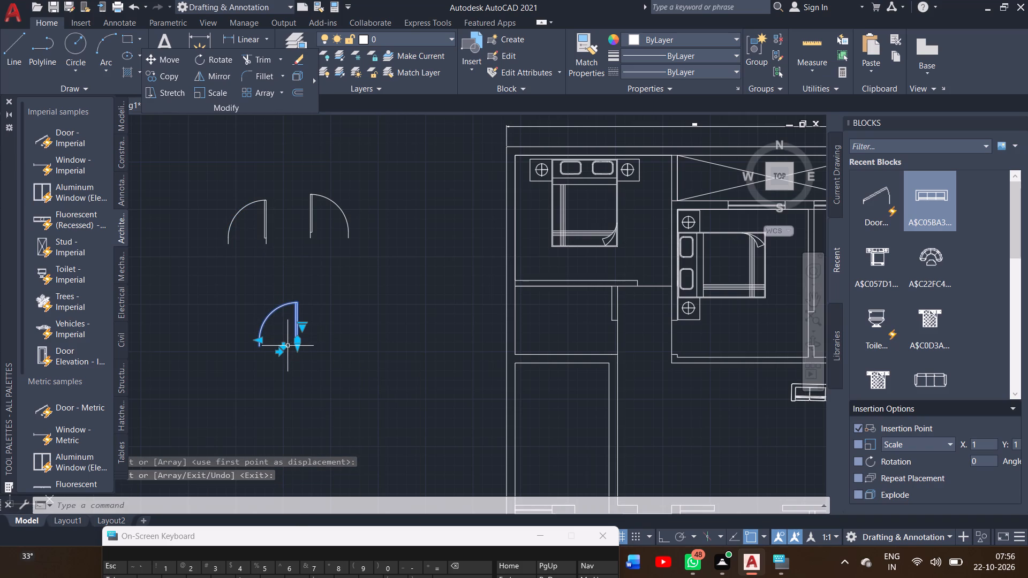
{"action": "left_click", "coordinate": [286, 346]}
{"action": "left_click", "coordinate": [284, 346]}
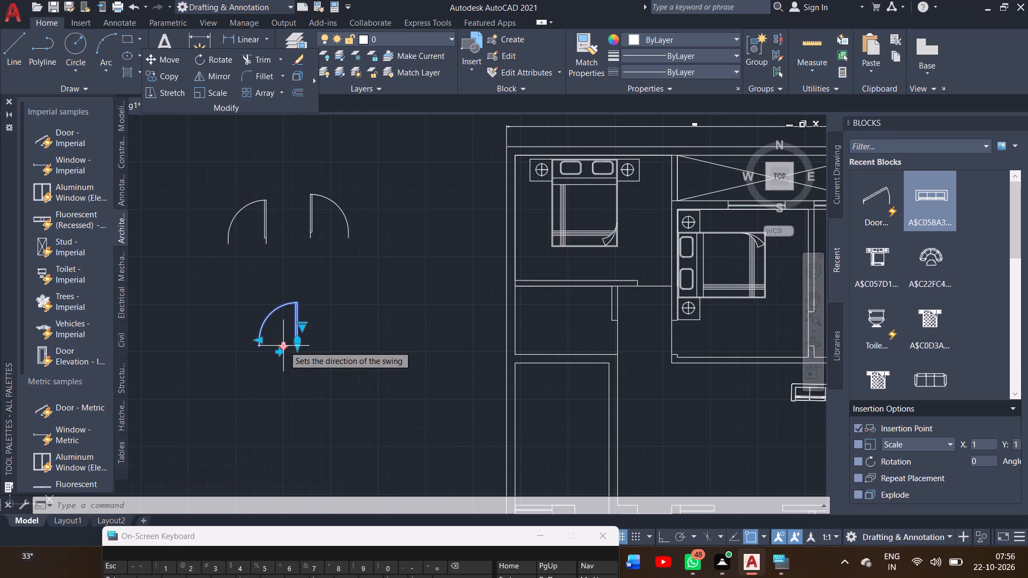
{"action": "left_click", "coordinate": [284, 346]}
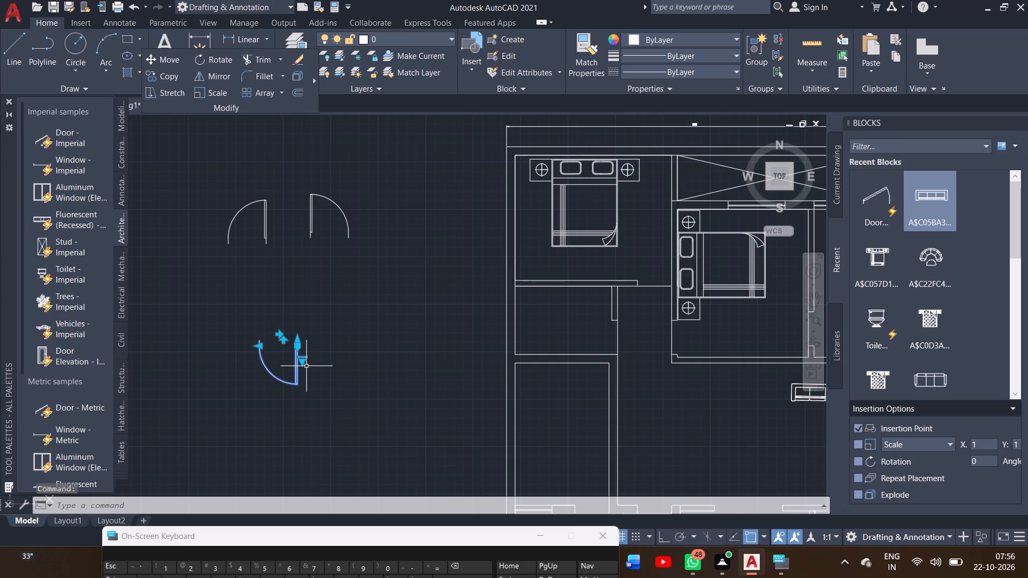
Copy the south-opening door a short distance east, using the hinge end of its leaf as base point.
{"action": "left_click", "coordinate": [170, 77]}
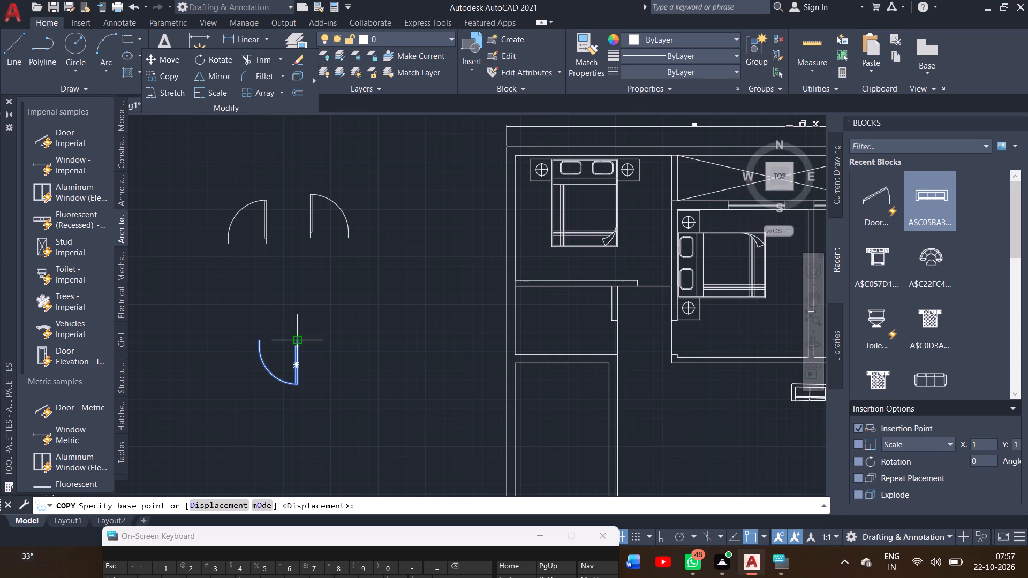
{"action": "left_click_drag", "start_coordinate": [300, 343], "coordinate": [380, 338]}
{"action": "left_click", "coordinate": [380, 338]}
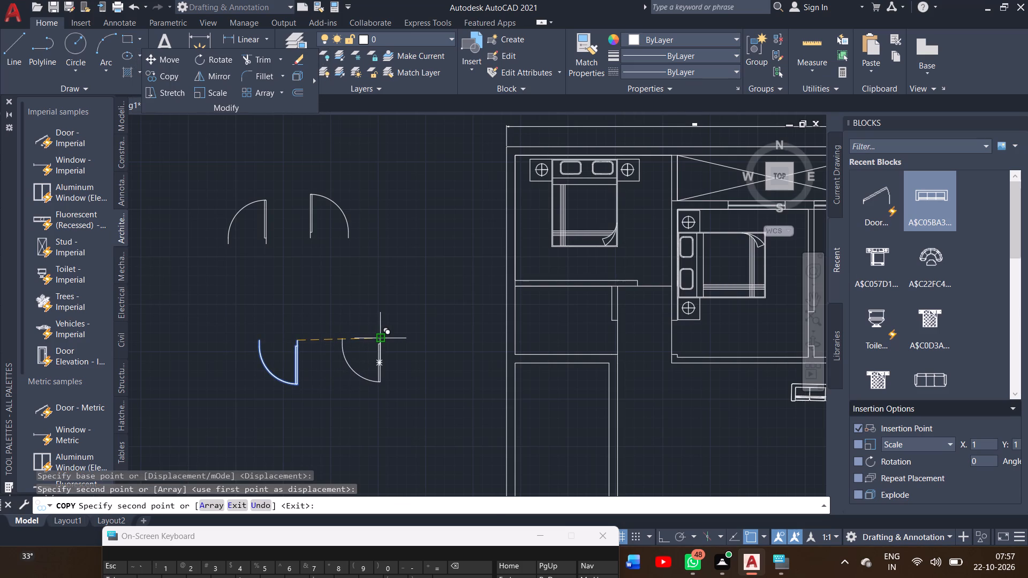
{"action": "right_click", "coordinate": [380, 338]}
{"action": "left_click", "coordinate": [402, 352]}
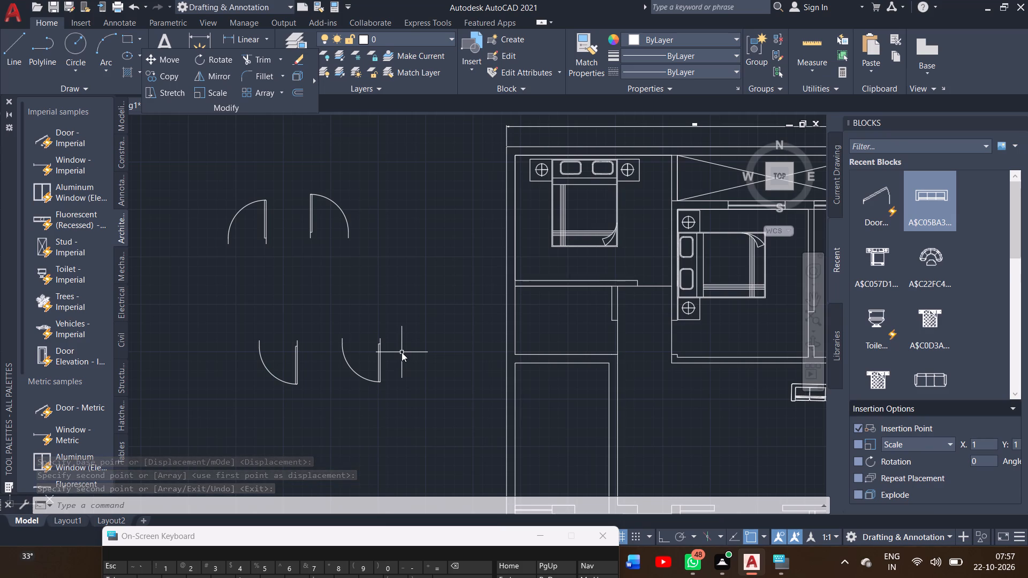
Rotate the southeastern door copy 90 degrees counter-clockwise about its hinge end so that its leaf lies horizontal.
{"action": "left_click", "coordinate": [343, 360]}
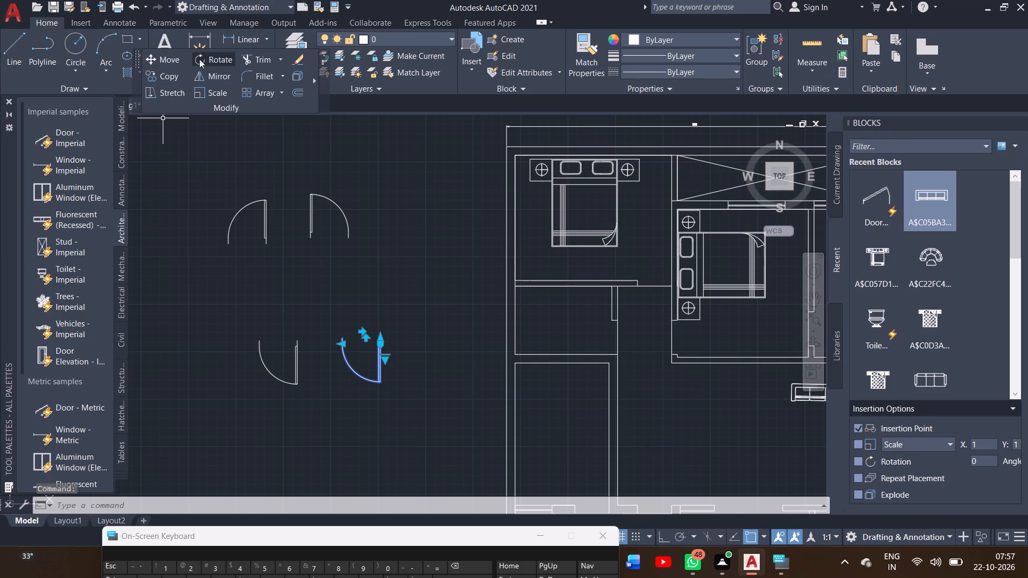
{"action": "left_click", "coordinate": [199, 59]}
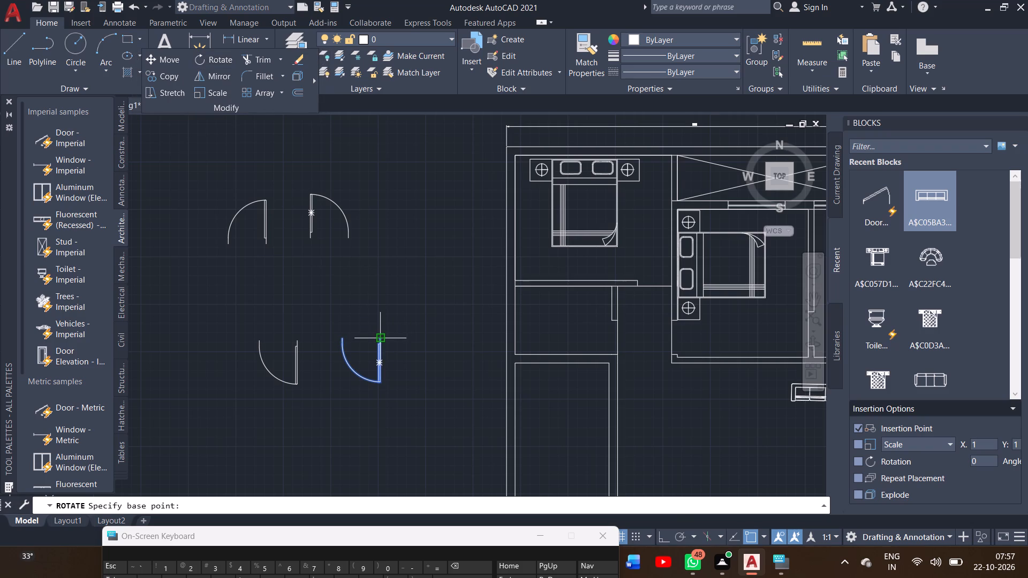
{"action": "left_click", "coordinate": [382, 338]}
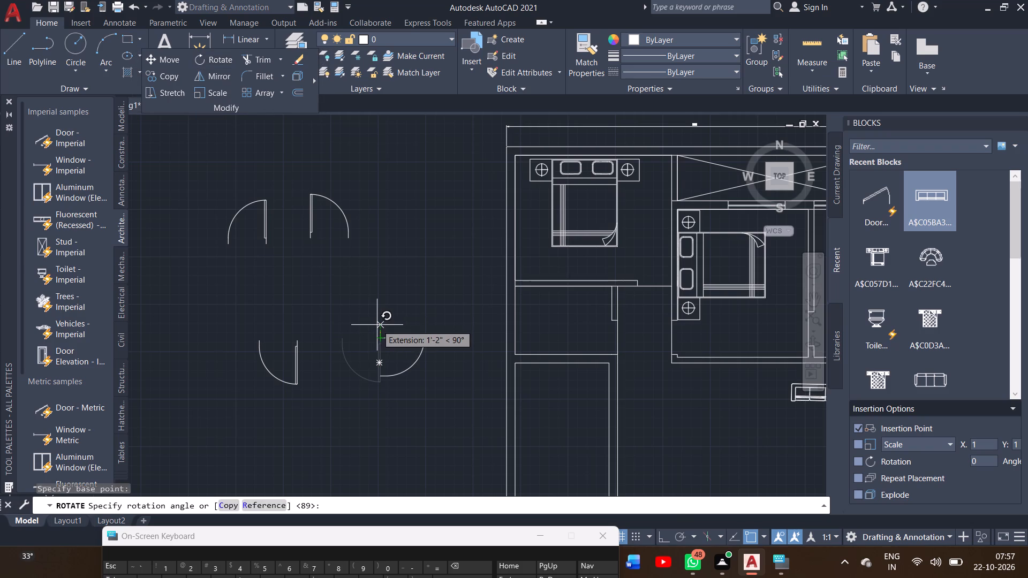
{"action": "left_click", "coordinate": [377, 325]}
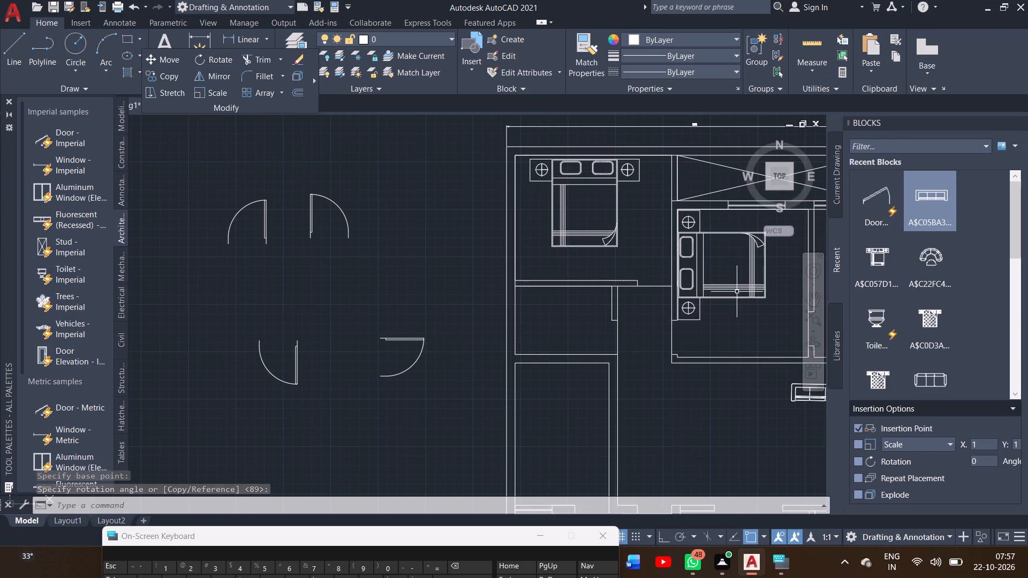
Copy the original north-opening door by its hinge end into the opening in the northwest bedroom's south wall.
{"action": "left_click", "coordinate": [818, 307]}
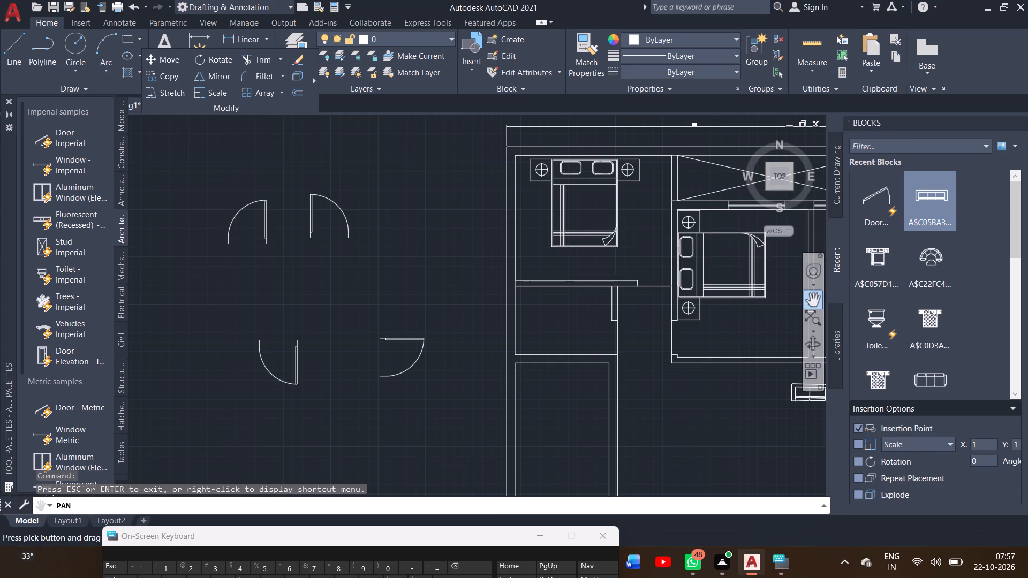
{"action": "left_click_drag", "start_coordinate": [742, 354], "coordinate": [613, 345]}
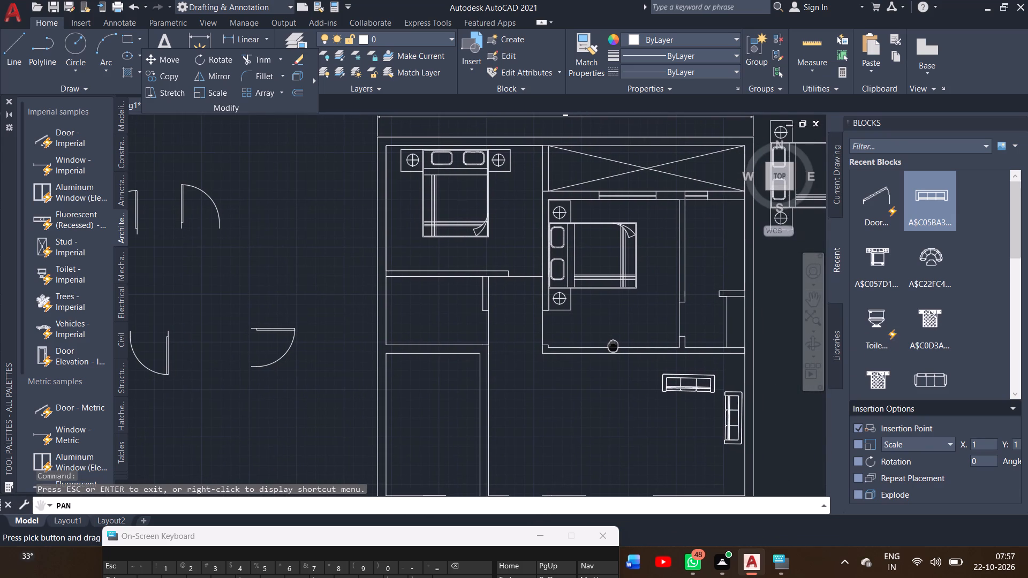
{"action": "left_click_drag", "start_coordinate": [613, 345], "coordinate": [611, 335]}
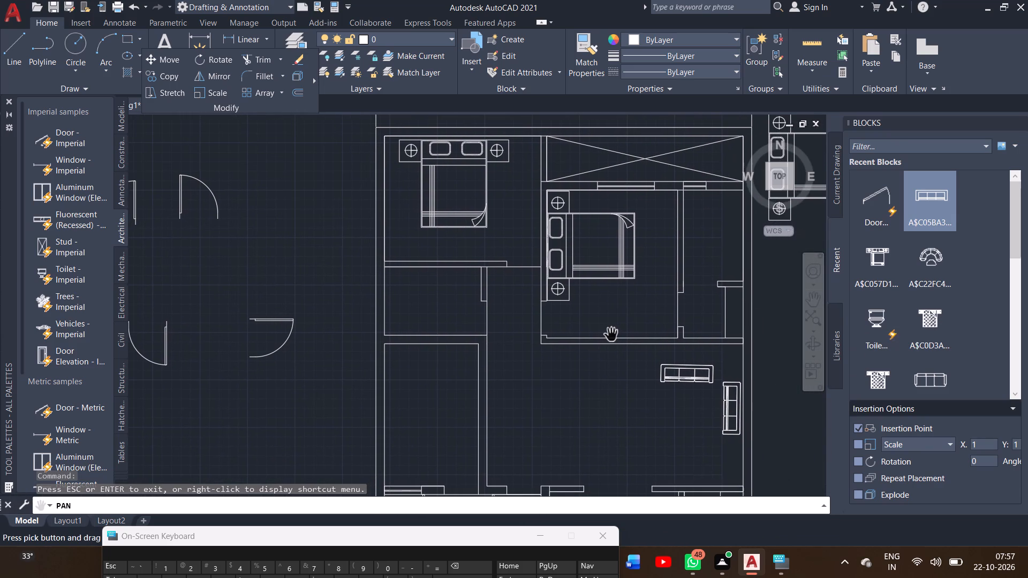
{"action": "left_click_drag", "start_coordinate": [611, 335], "coordinate": [639, 332]}
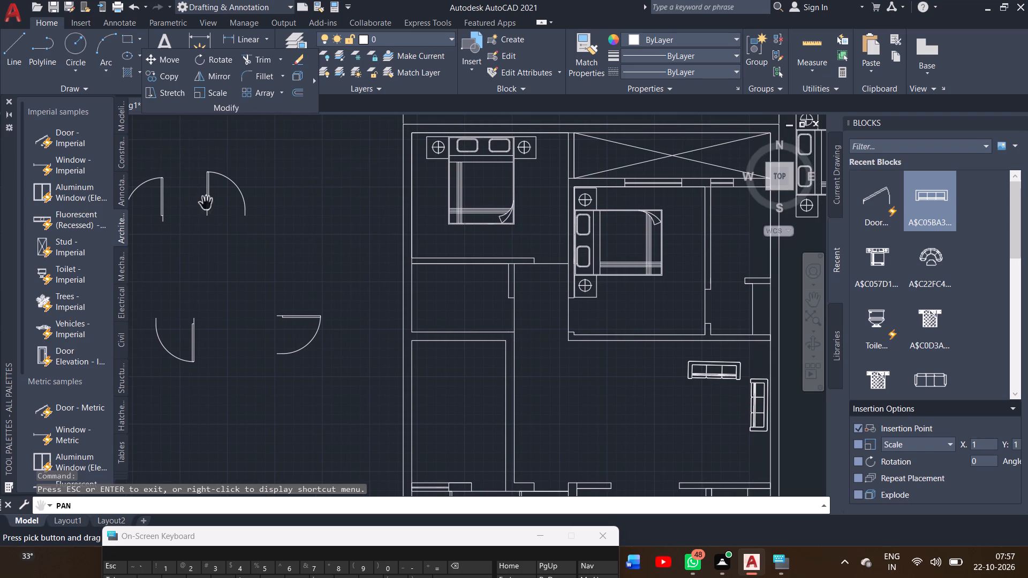
{"action": "right_click", "coordinate": [207, 192]}
{"action": "left_click", "coordinate": [220, 201]}
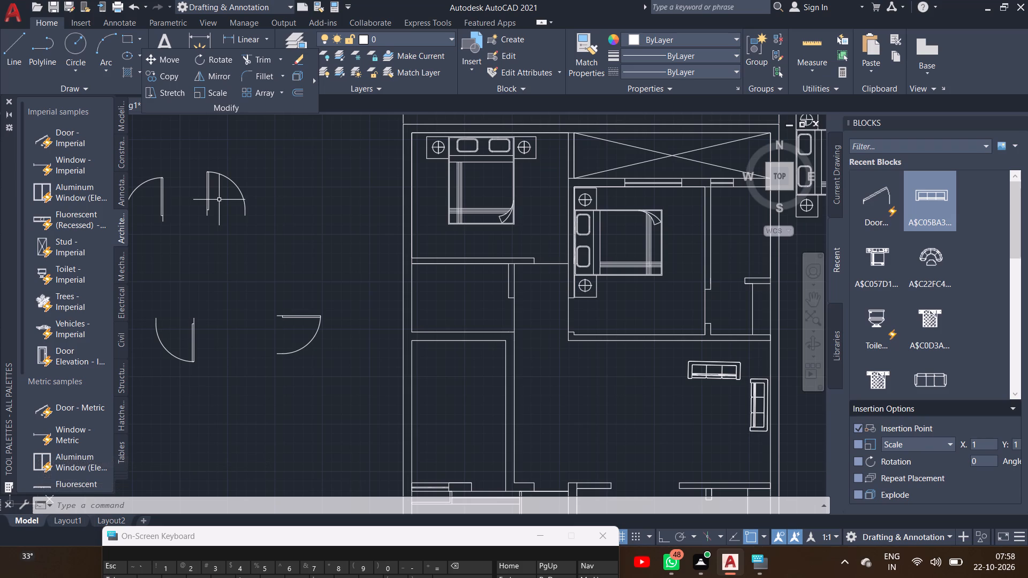
{"action": "left_click", "coordinate": [205, 197]}
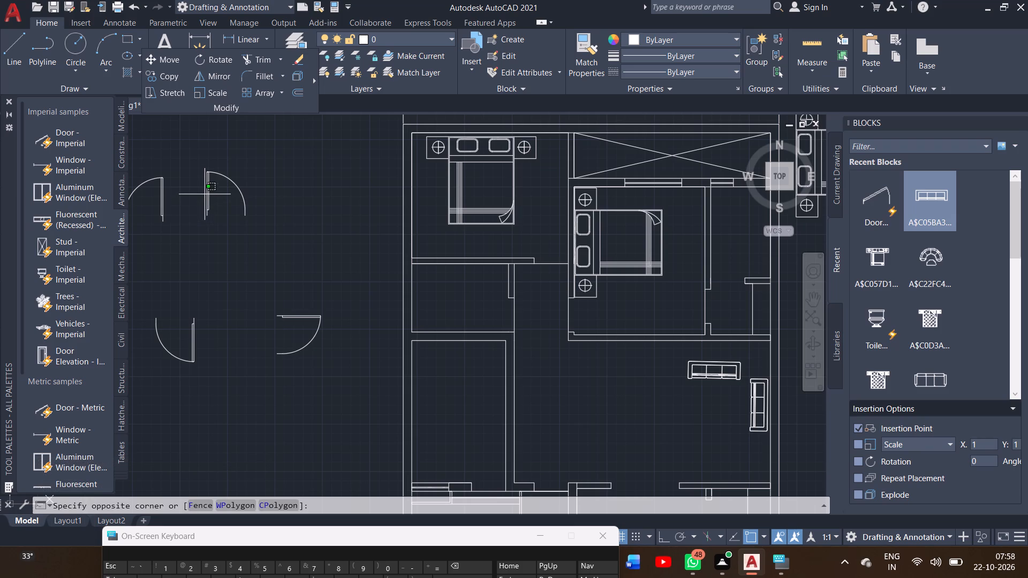
{"action": "left_click", "coordinate": [206, 188]}
{"action": "left_click", "coordinate": [207, 181]}
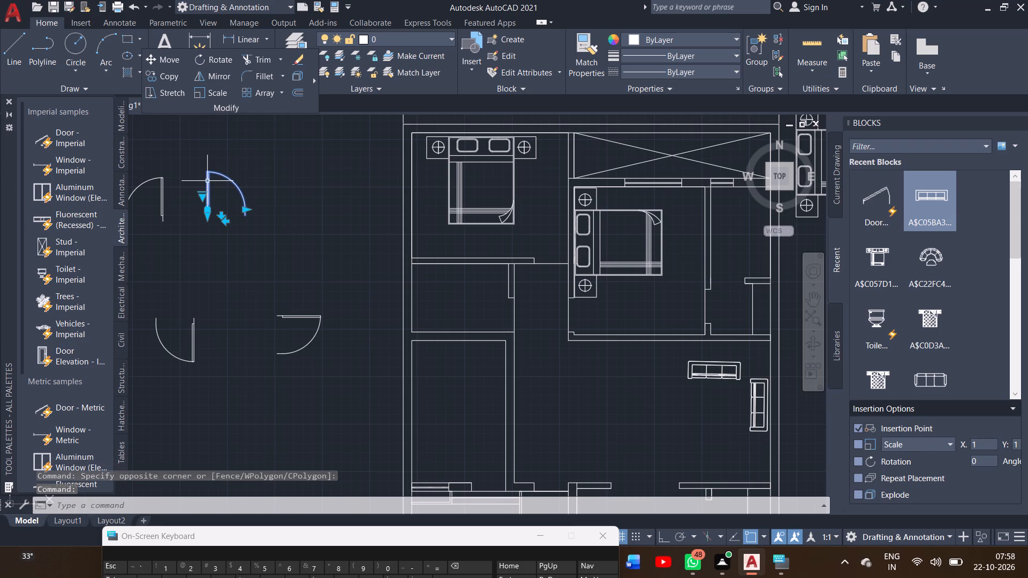
{"action": "left_click", "coordinate": [158, 66]}
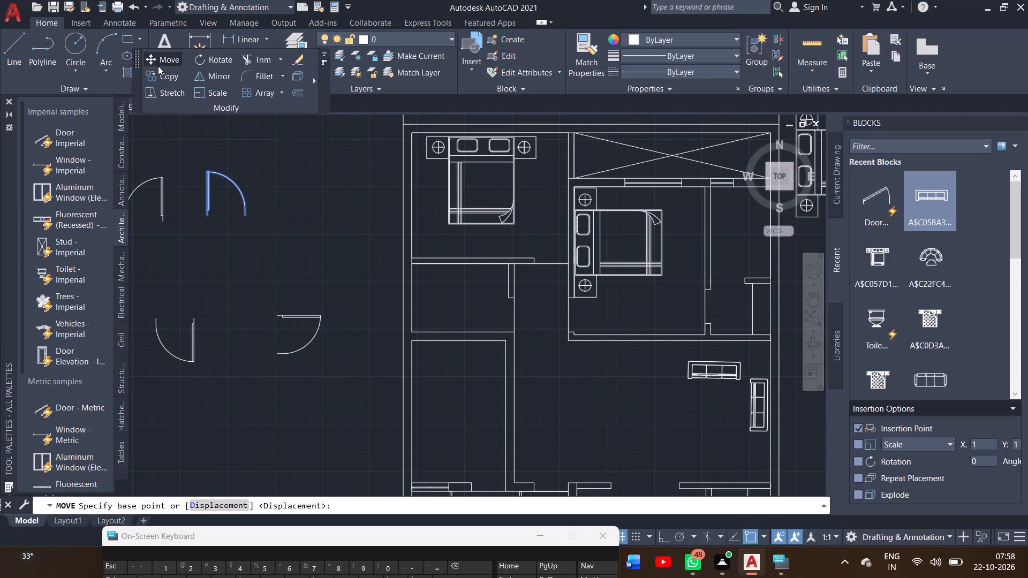
{"action": "left_click", "coordinate": [155, 73]}
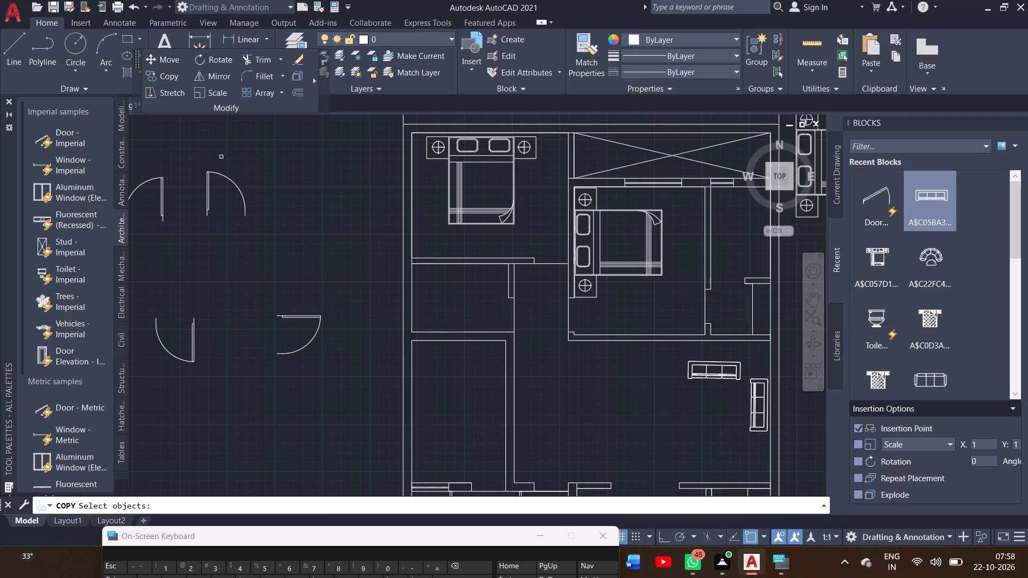
{"action": "left_click", "coordinate": [209, 179]}
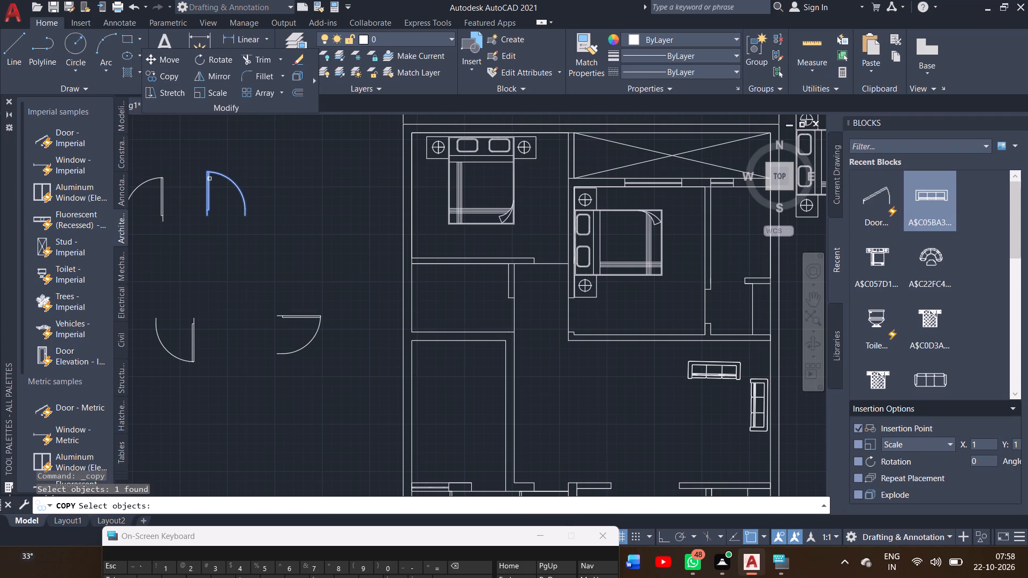
{"action": "right_click", "coordinate": [209, 179]}
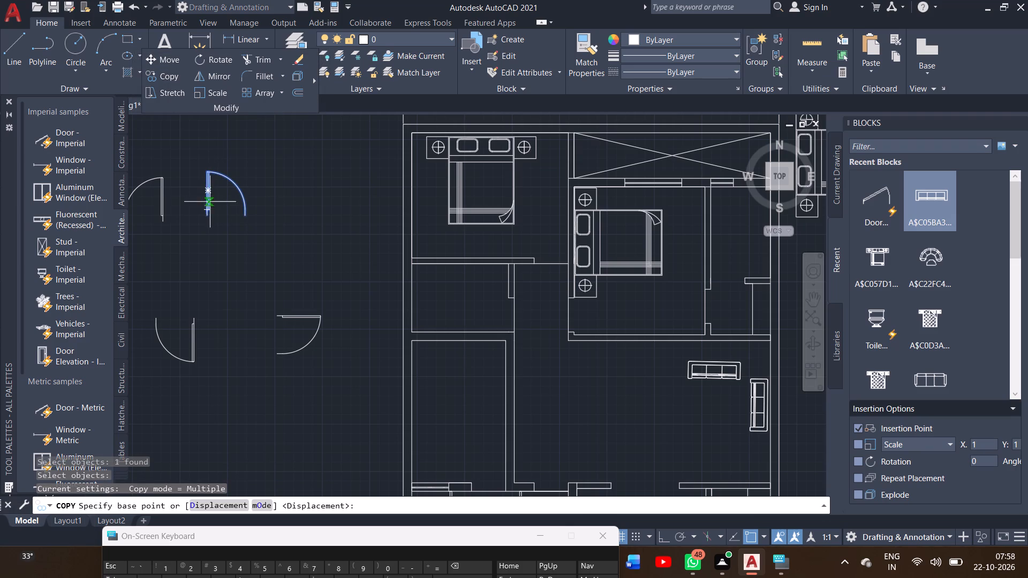
{"action": "left_click", "coordinate": [208, 215]}
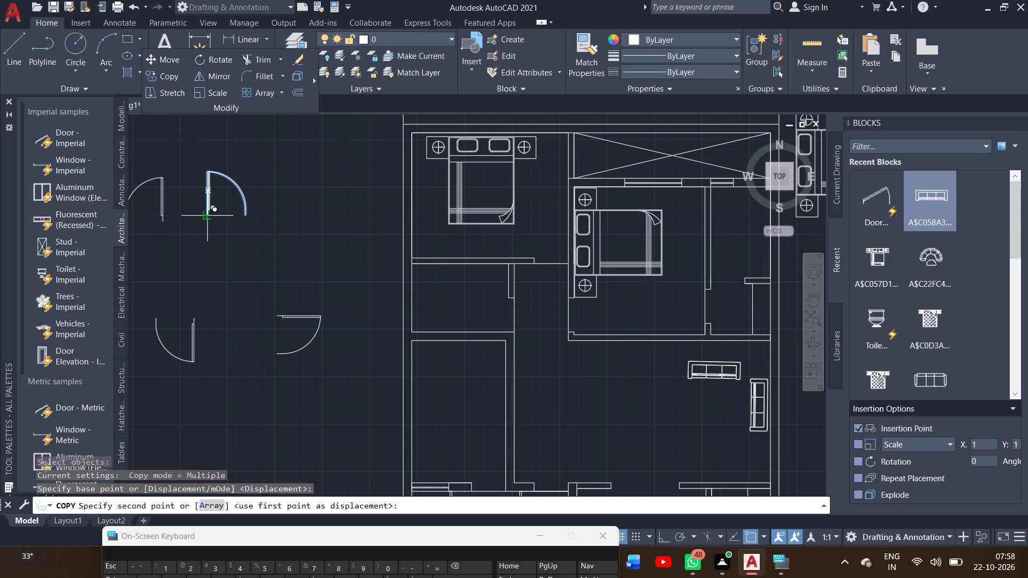
{"action": "left_click", "coordinate": [531, 258]}
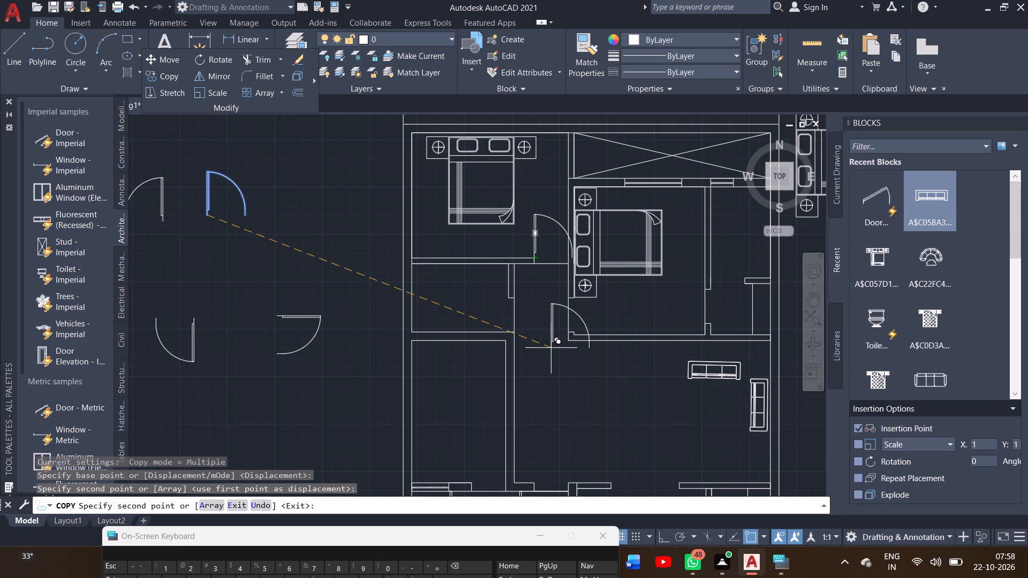
{"action": "scroll", "coordinate": [551, 348], "scroll_direction": "down", "scroll_amount": 1, "text": "ctrl"}
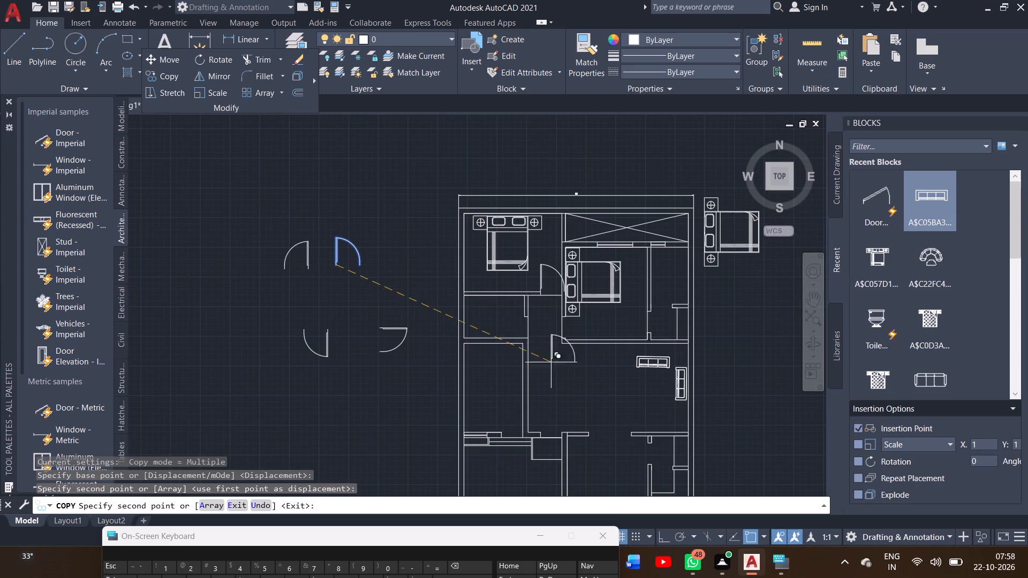
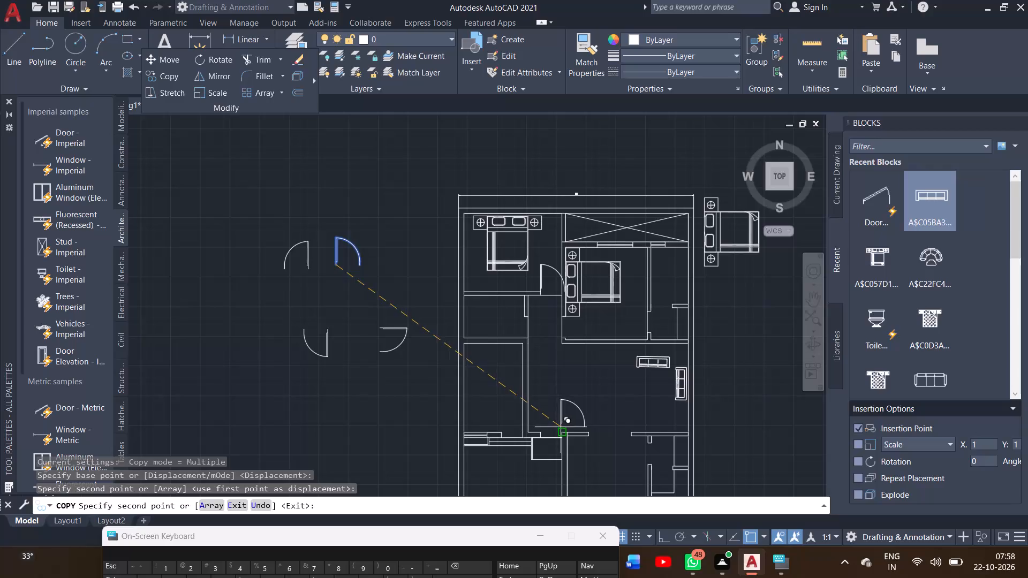
Place door copies at the southern room's northwest corner, the west room's south opening, and the west end of the northeast bathroom's short partition.
{"action": "scroll", "coordinate": [561, 428], "scroll_direction": "up", "scroll_amount": 2, "text": "ctrl"}
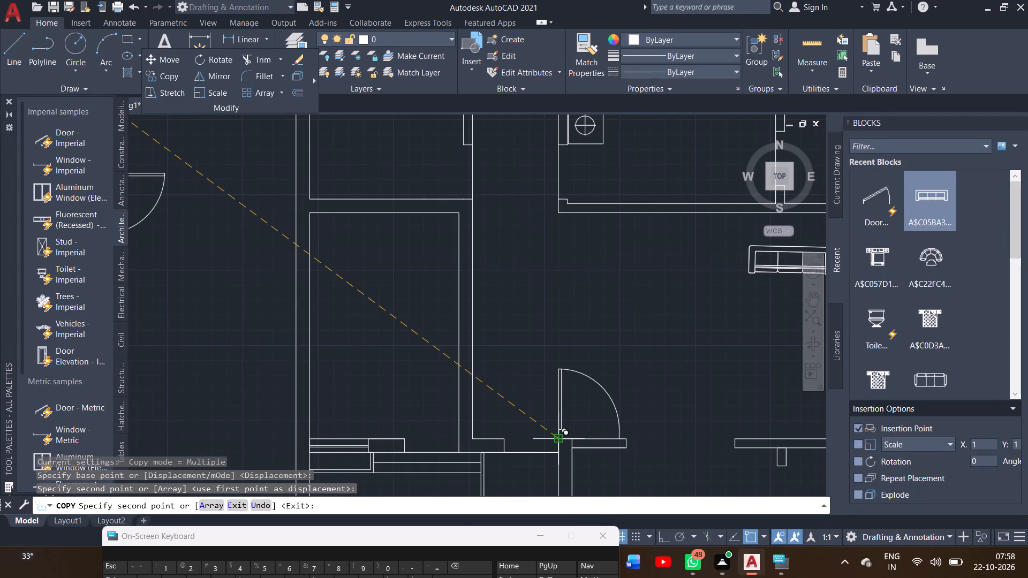
{"action": "left_click", "coordinate": [558, 441]}
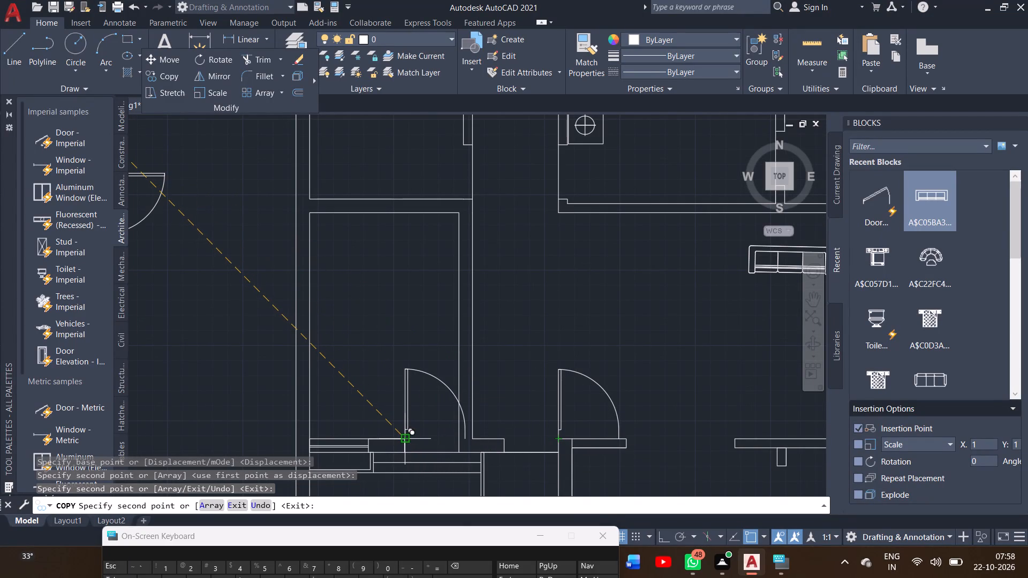
{"action": "left_click", "coordinate": [406, 438]}
{"action": "scroll", "coordinate": [554, 400], "scroll_direction": "down", "scroll_amount": 2, "text": "ctrl"}
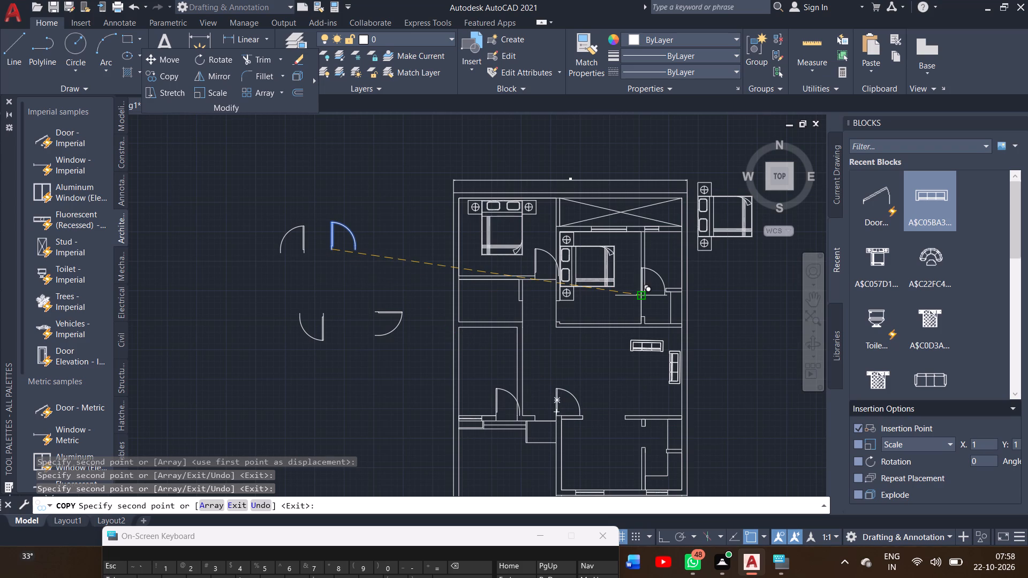
{"action": "scroll", "coordinate": [641, 294], "scroll_direction": "up", "scroll_amount": 3, "text": "ctrl"}
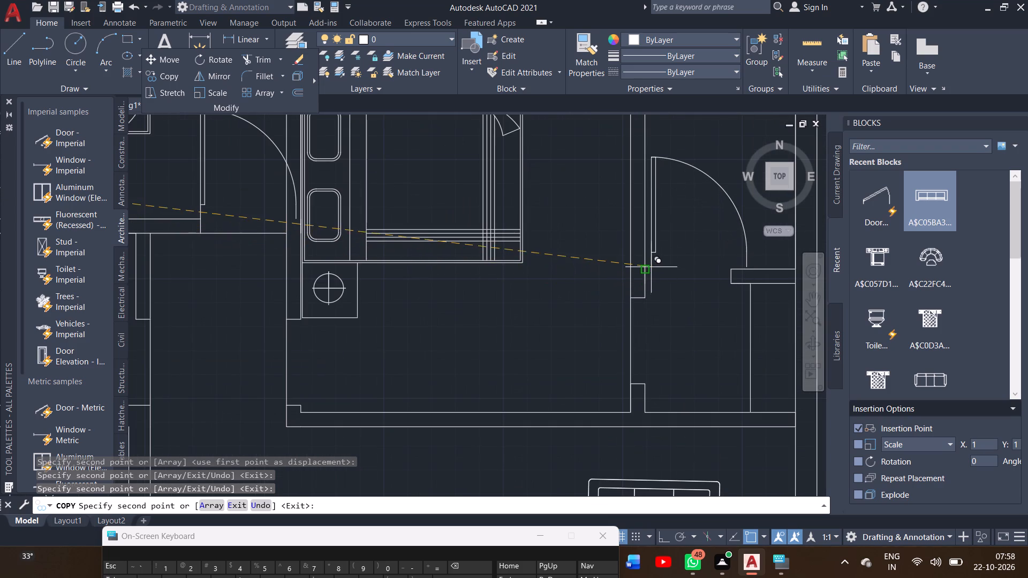
{"action": "left_click", "coordinate": [732, 266]}
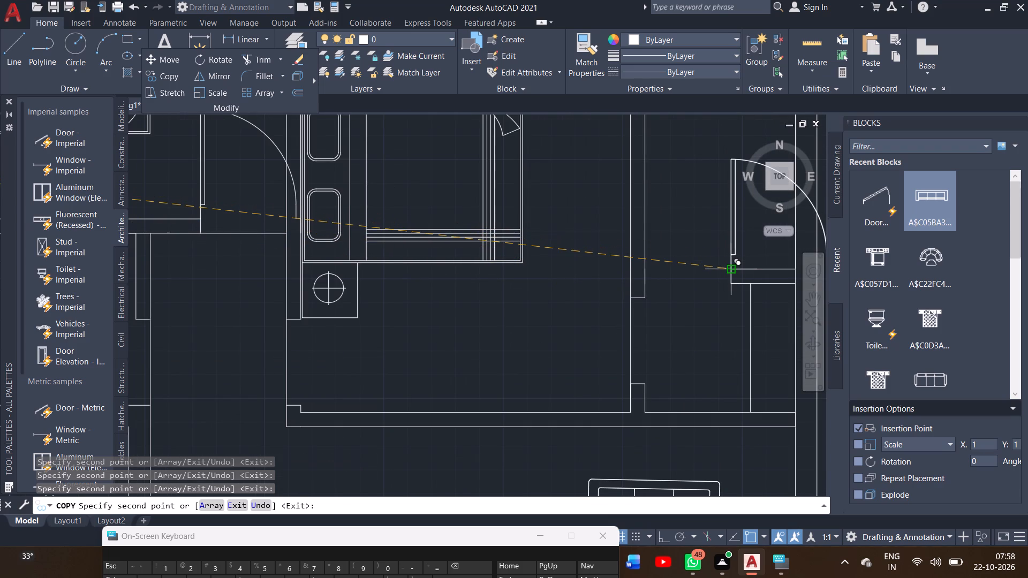
{"action": "scroll", "coordinate": [669, 267], "scroll_direction": "down", "scroll_amount": 2, "text": "ctrl"}
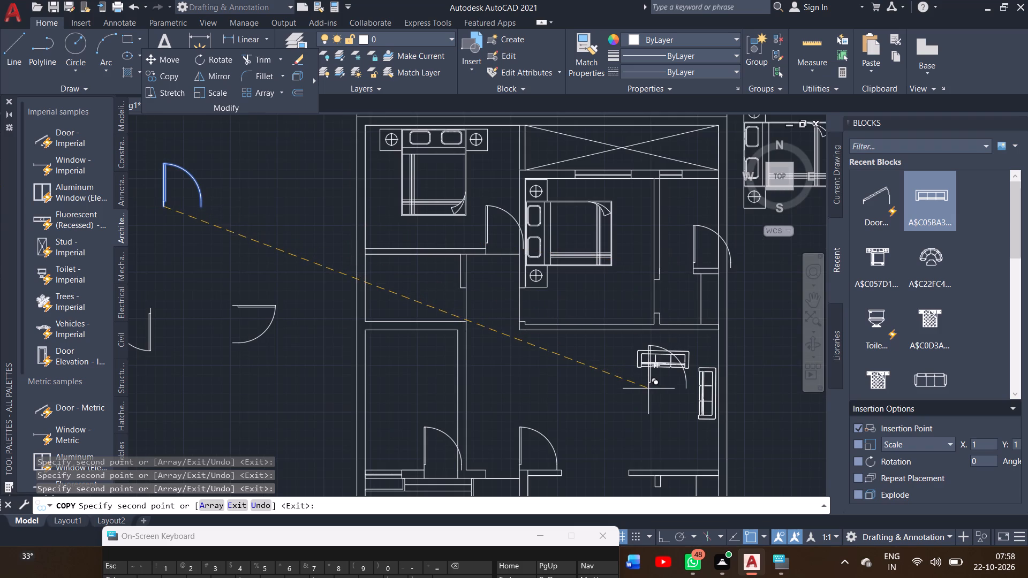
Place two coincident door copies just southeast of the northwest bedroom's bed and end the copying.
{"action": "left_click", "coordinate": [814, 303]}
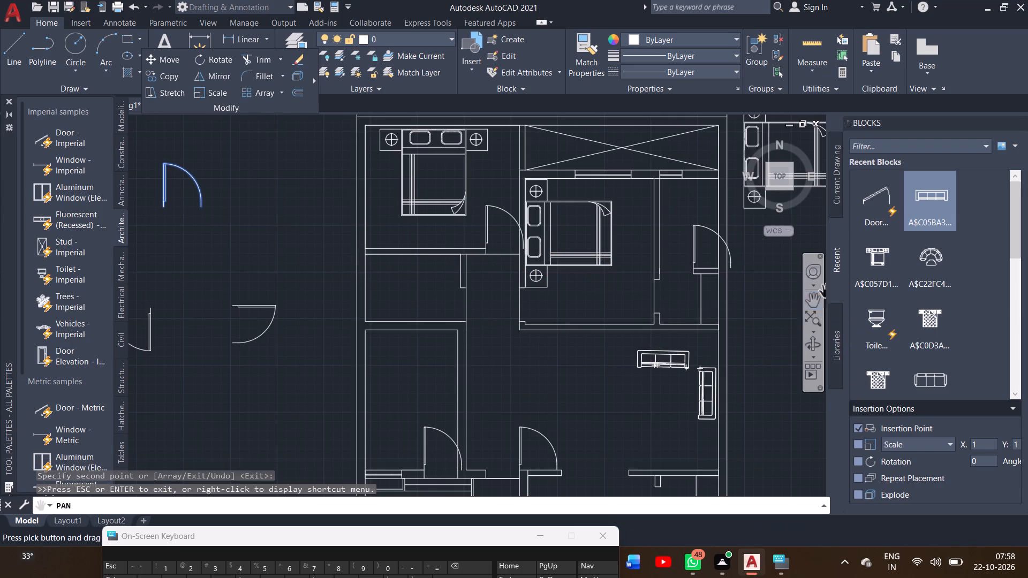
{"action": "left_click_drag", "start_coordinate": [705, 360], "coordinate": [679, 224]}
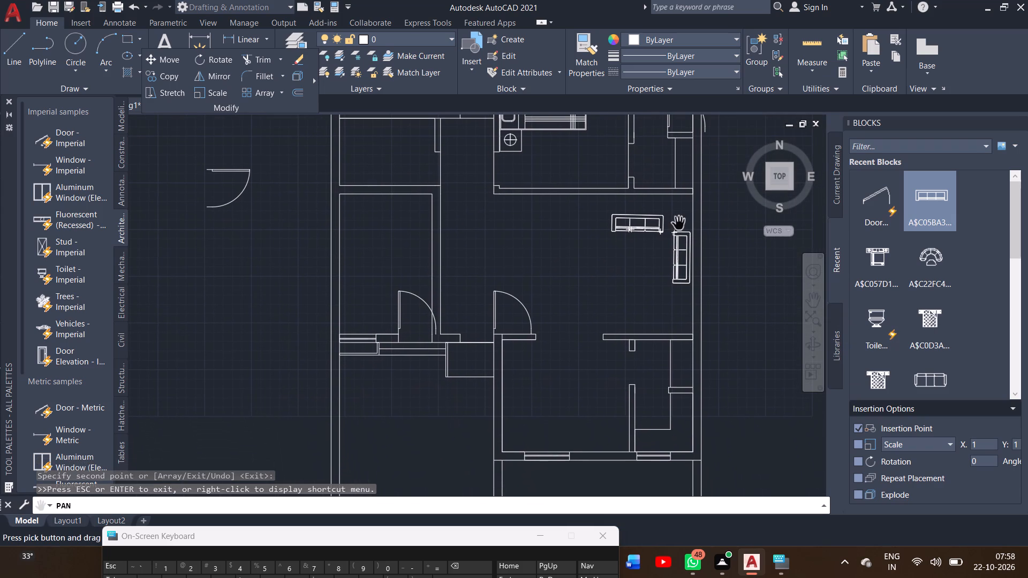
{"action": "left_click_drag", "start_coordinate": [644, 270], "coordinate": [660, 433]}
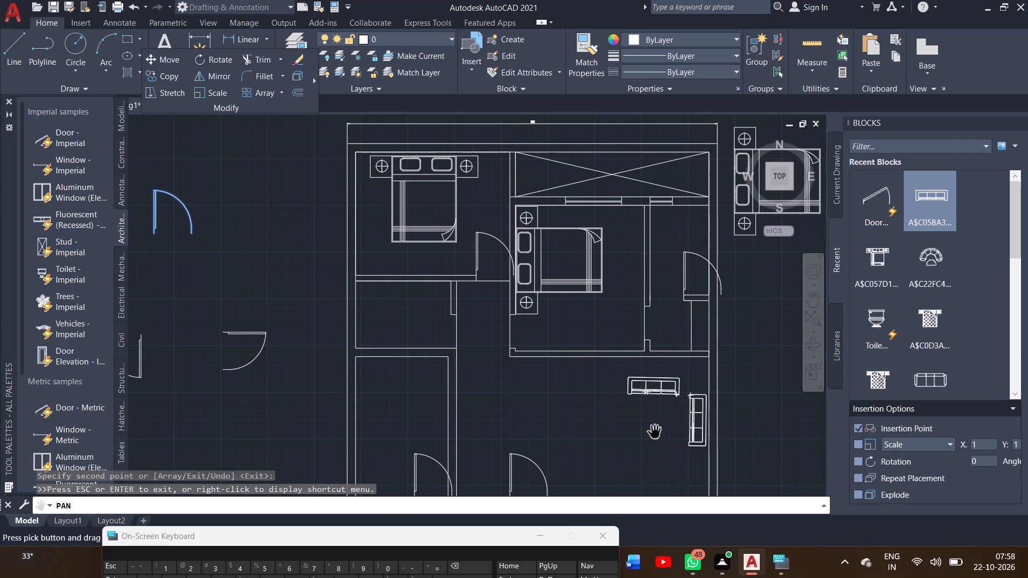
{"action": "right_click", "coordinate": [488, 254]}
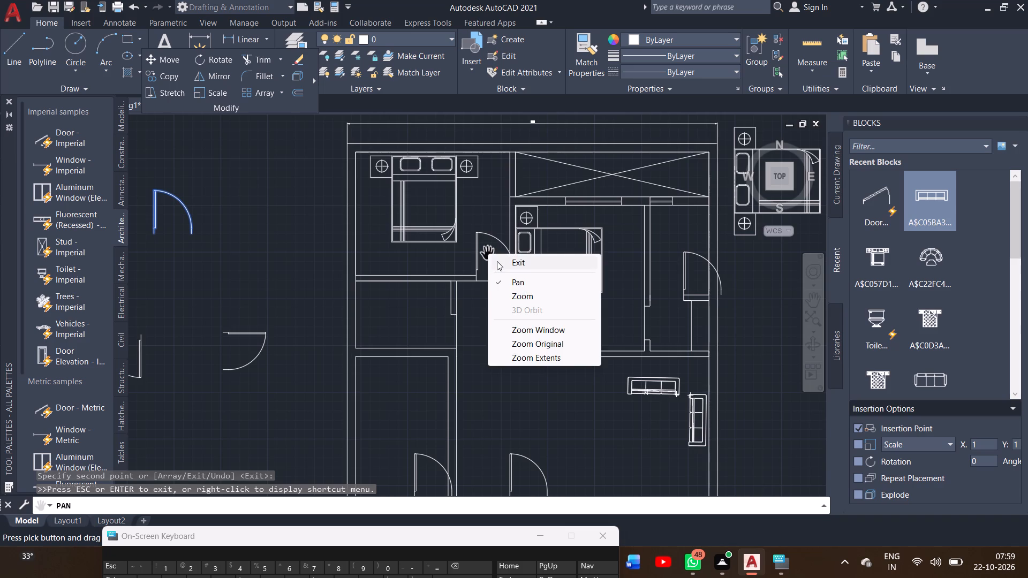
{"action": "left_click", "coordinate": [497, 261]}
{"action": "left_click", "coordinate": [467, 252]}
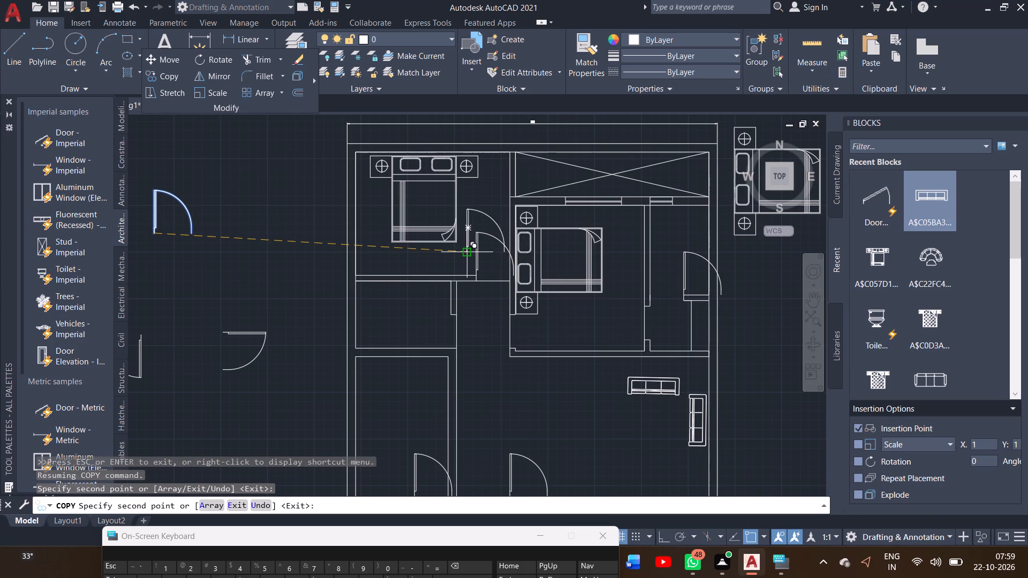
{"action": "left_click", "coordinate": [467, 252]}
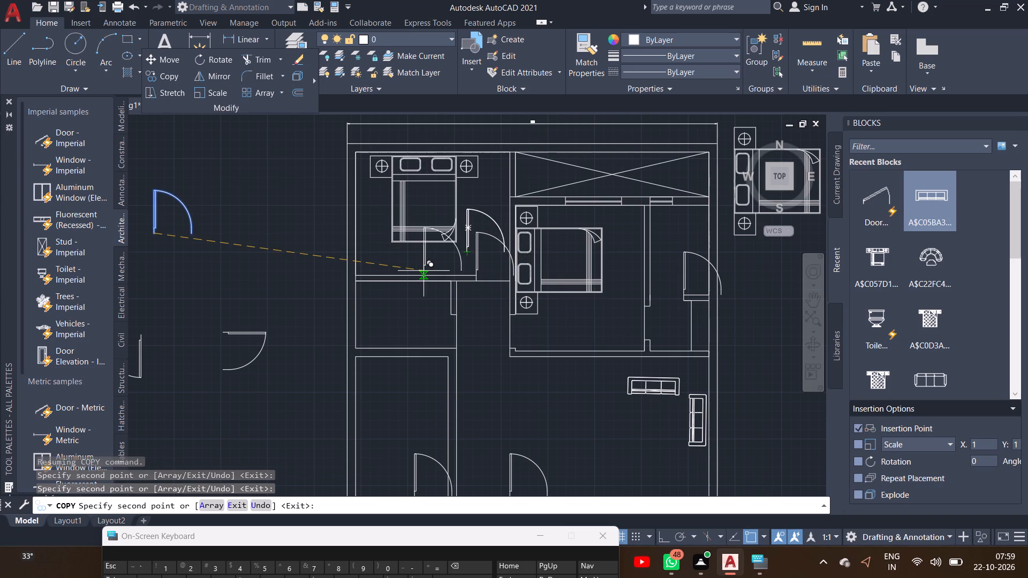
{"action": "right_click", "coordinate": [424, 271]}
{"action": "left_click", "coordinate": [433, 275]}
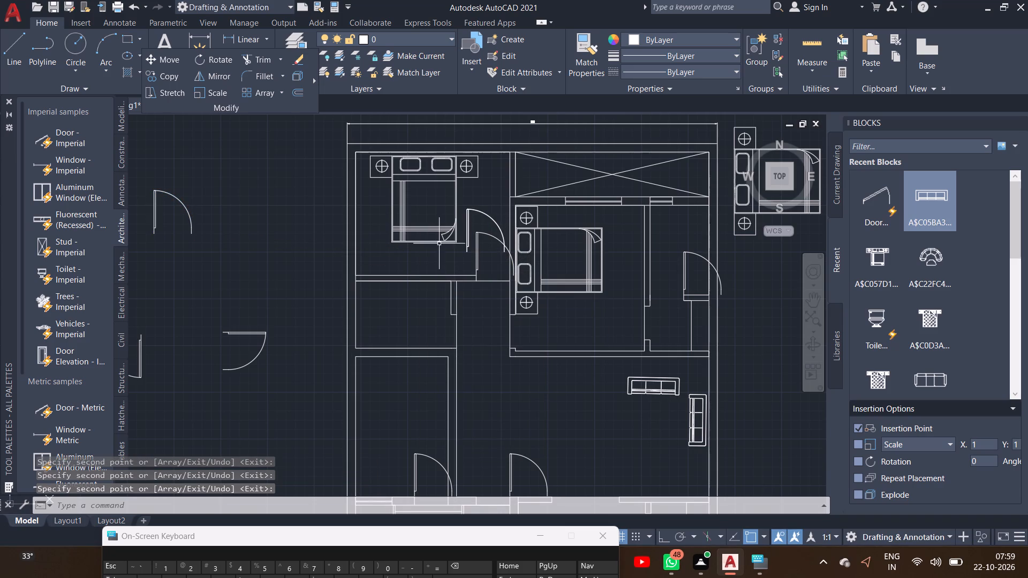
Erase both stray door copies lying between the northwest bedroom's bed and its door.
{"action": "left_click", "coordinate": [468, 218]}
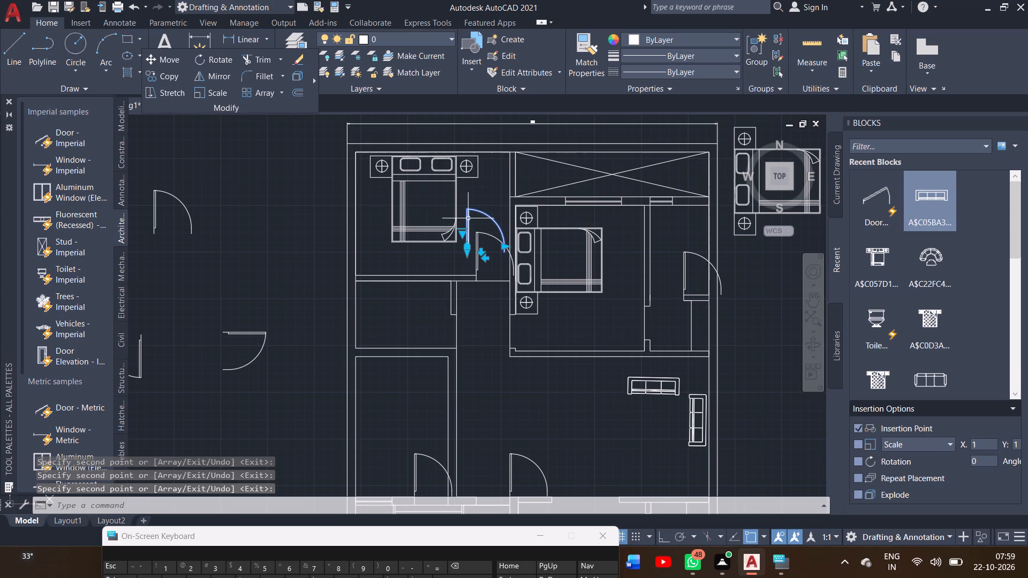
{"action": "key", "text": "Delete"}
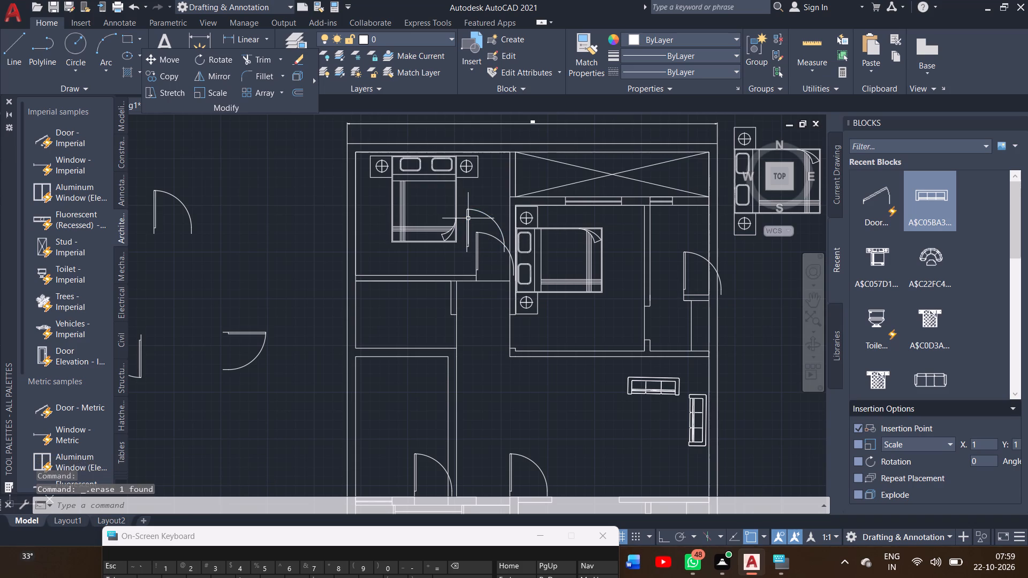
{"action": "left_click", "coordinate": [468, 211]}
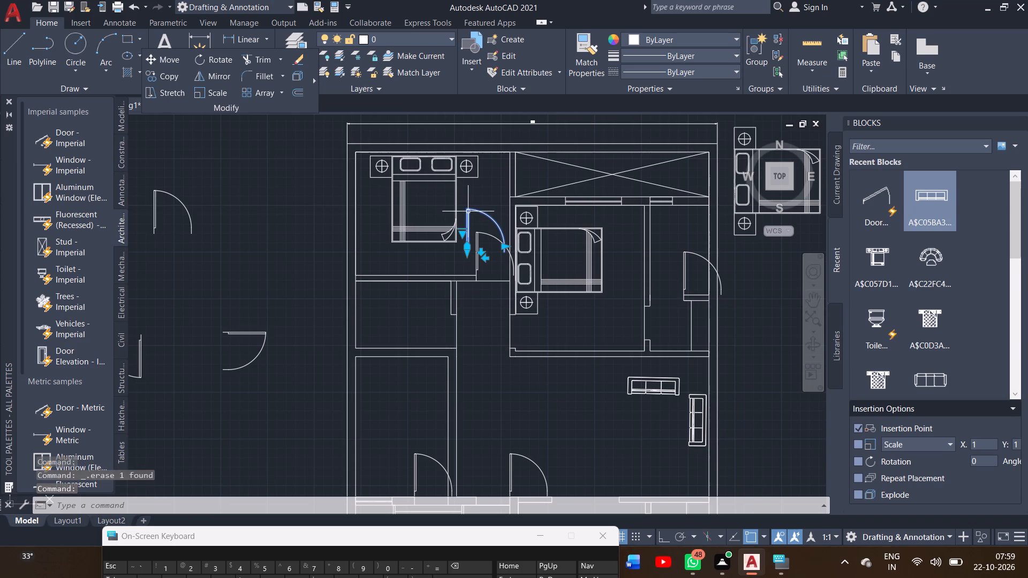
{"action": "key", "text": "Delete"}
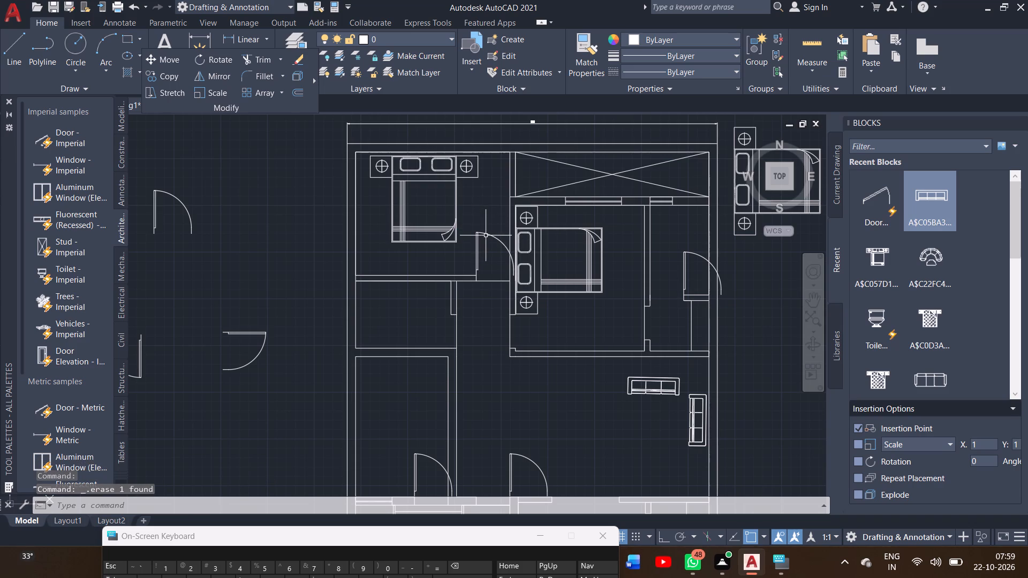
Scale down the northwest bedroom's door about its hinge end so that its swing fits the opening width.
{"action": "left_click", "coordinate": [486, 235]}
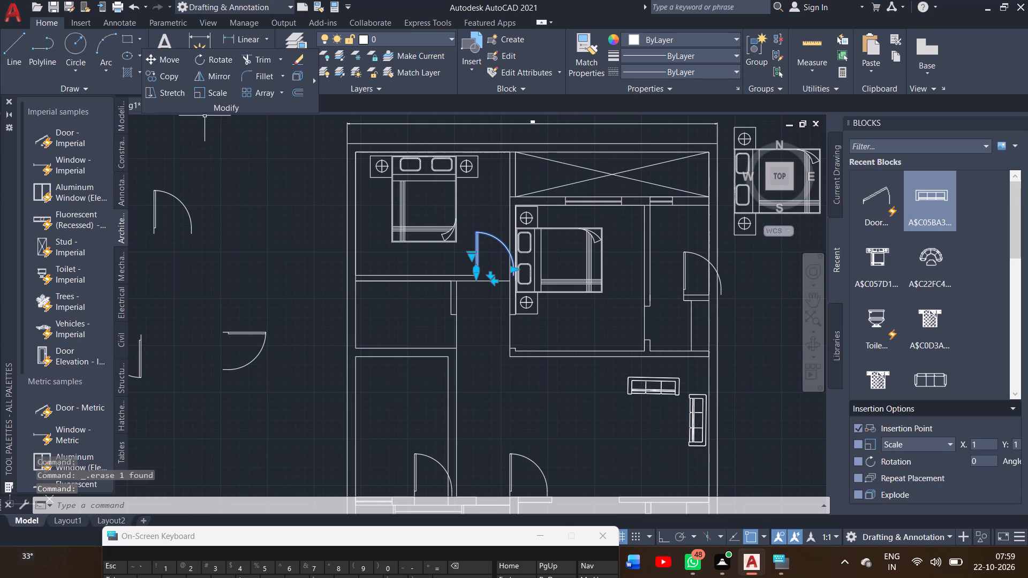
{"action": "left_click", "coordinate": [200, 100]}
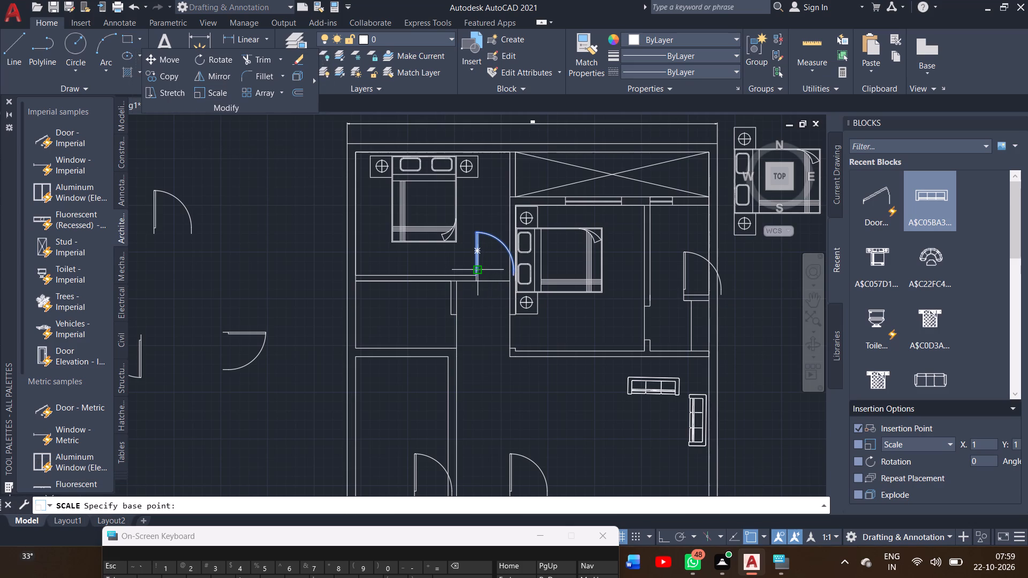
{"action": "scroll", "coordinate": [477, 278], "scroll_direction": "up", "scroll_amount": 3, "text": "ctrl"}
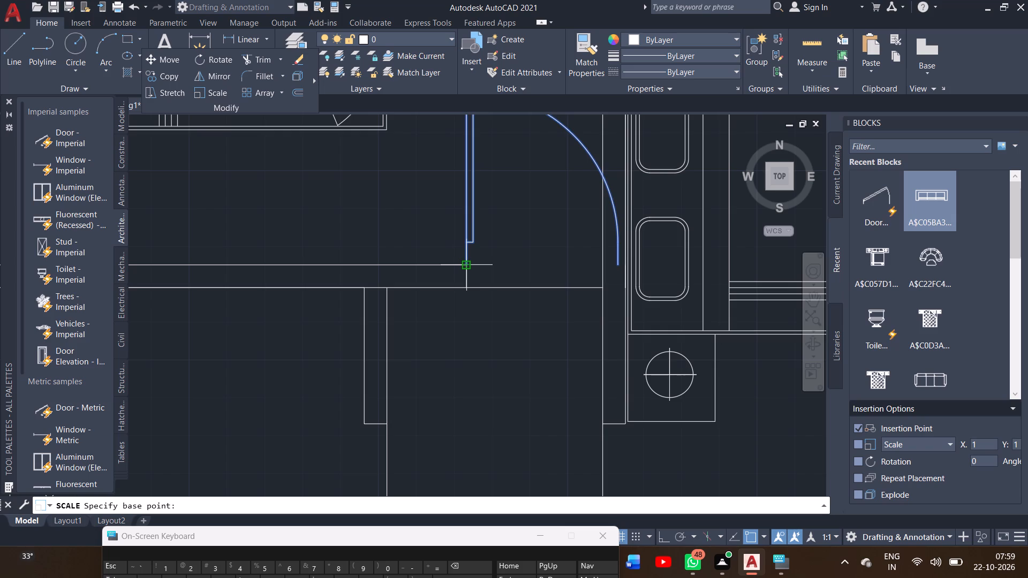
{"action": "left_click", "coordinate": [467, 265]}
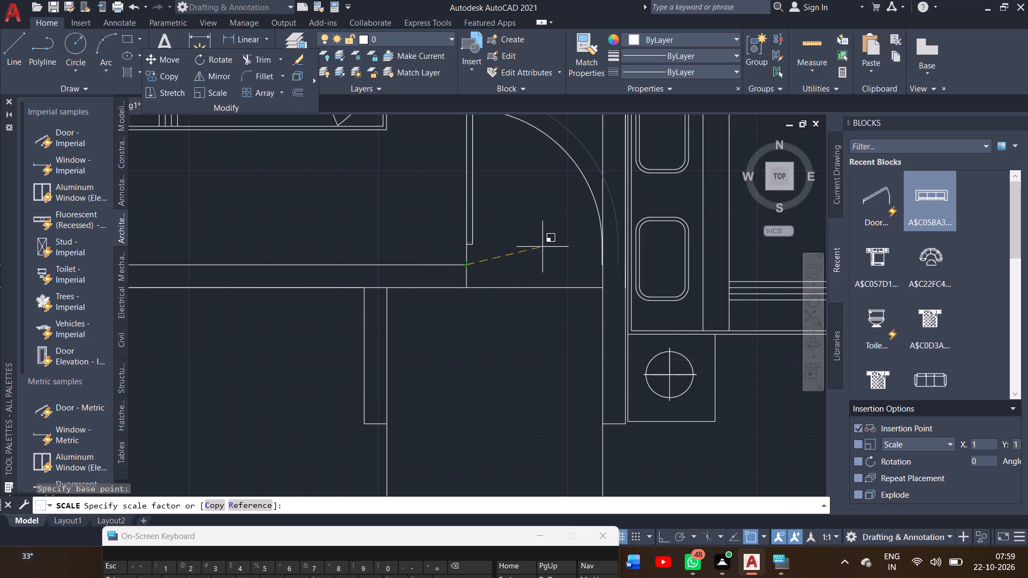
{"action": "left_click", "coordinate": [542, 247]}
{"action": "scroll", "coordinate": [542, 247], "scroll_direction": "down", "scroll_amount": 1, "text": "ctrl"}
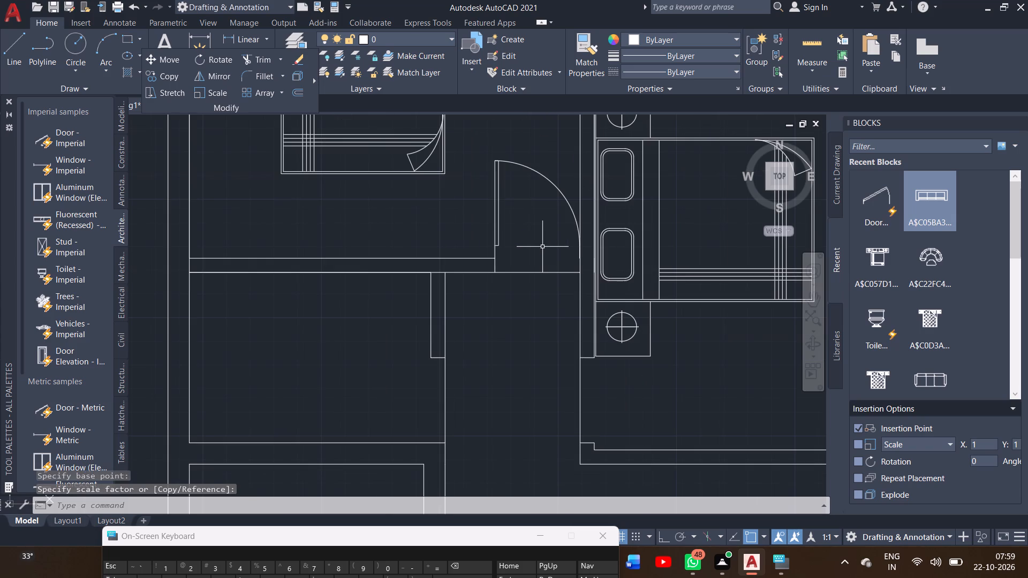
Move the northwest bedroom's door south so that its hinge end sits on the south face of the wall.
{"action": "left_click", "coordinate": [498, 214]}
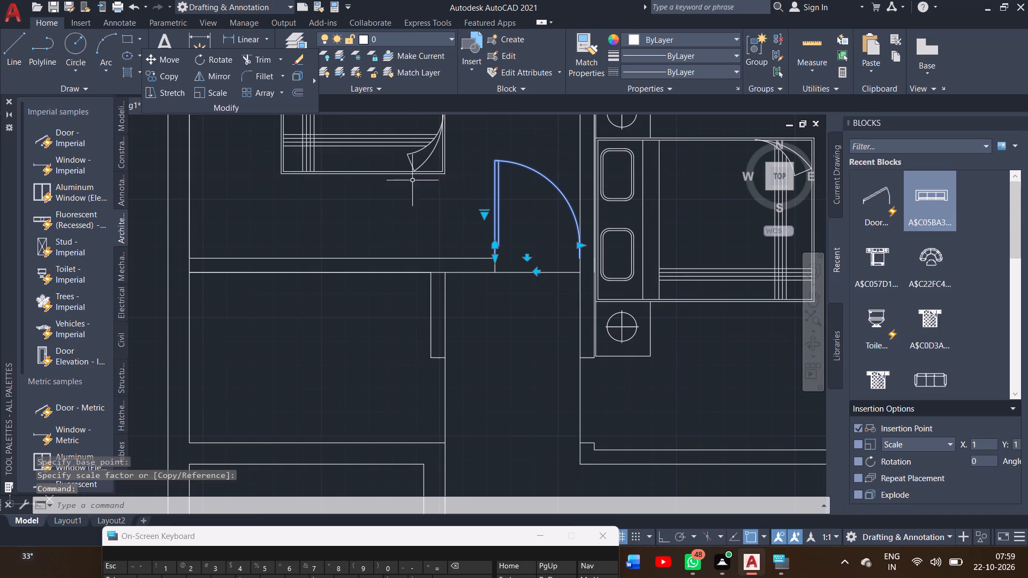
{"action": "left_click", "coordinate": [163, 62]}
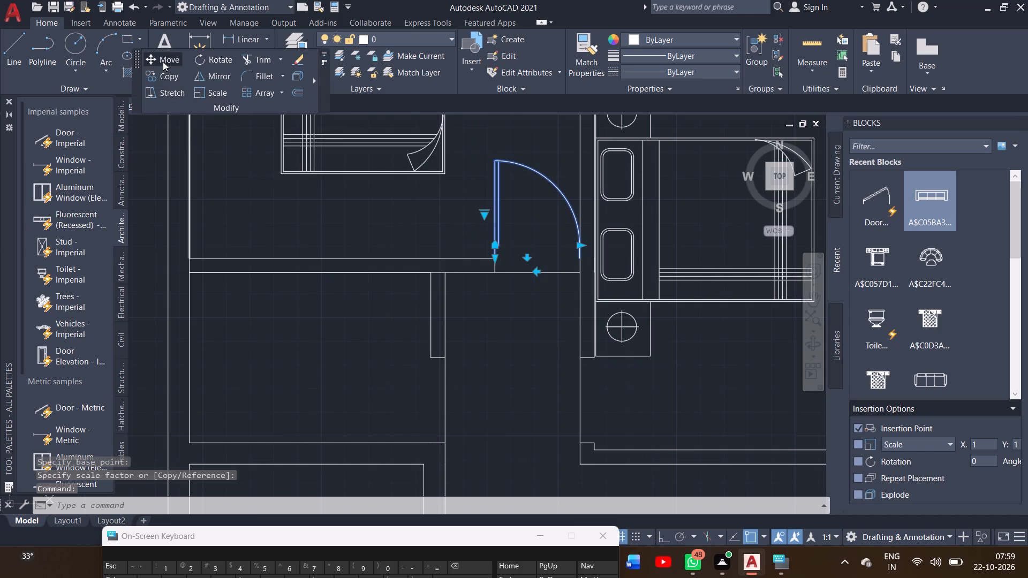
{"action": "left_click_drag", "start_coordinate": [497, 255], "coordinate": [497, 272]}
{"action": "left_click", "coordinate": [497, 272]}
{"action": "scroll", "coordinate": [473, 292], "scroll_direction": "down", "scroll_amount": 1, "text": "ctrl"}
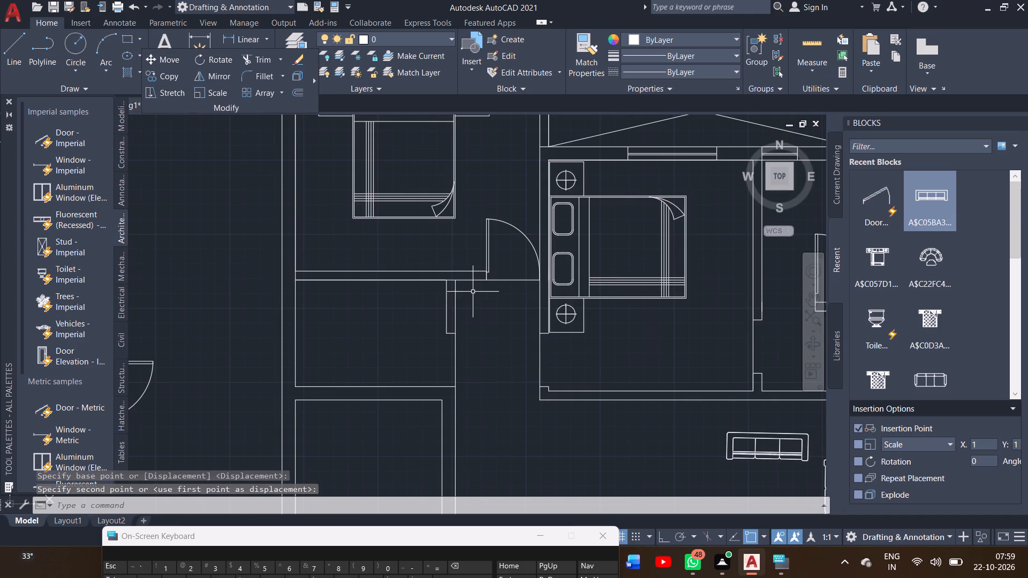
Move the west room's door south so that its hinge end sits on the south face of the room's south wall.
{"action": "left_click", "coordinate": [816, 300]}
{"action": "left_click_drag", "start_coordinate": [667, 336], "coordinate": [571, 234]}
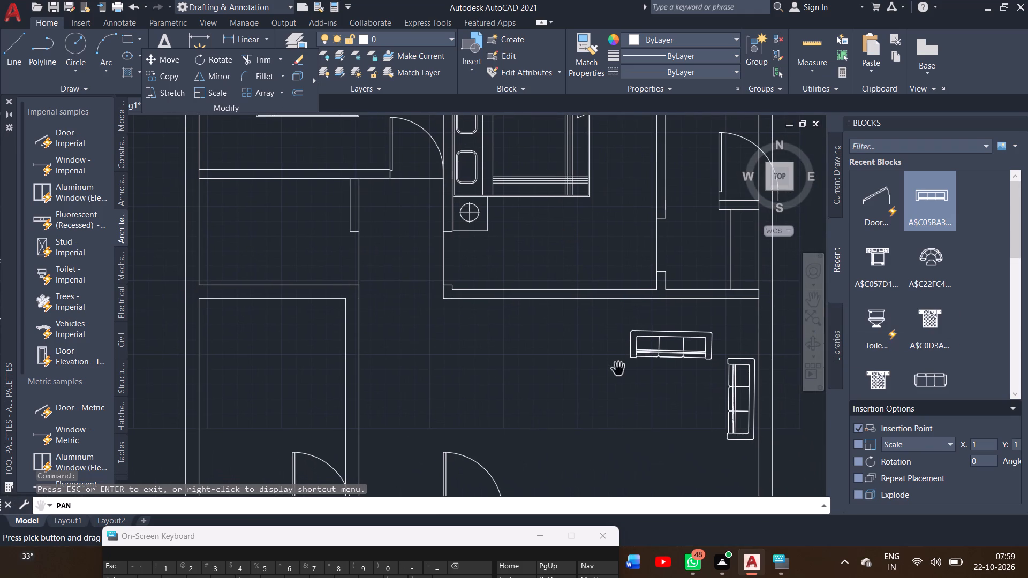
{"action": "left_click_drag", "start_coordinate": [618, 369], "coordinate": [632, 173]}
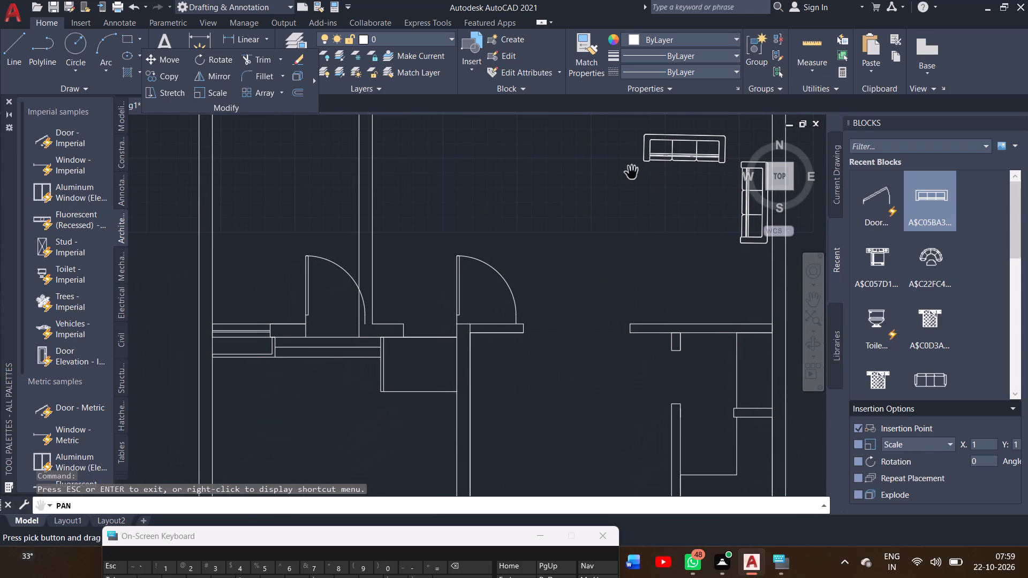
{"action": "right_click", "coordinate": [433, 233]}
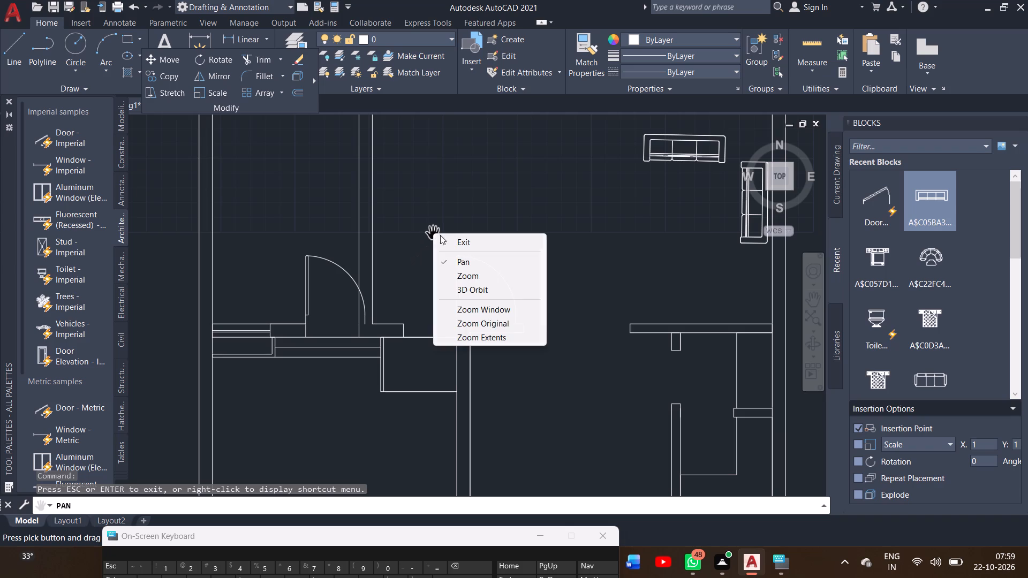
{"action": "left_click", "coordinate": [448, 237]}
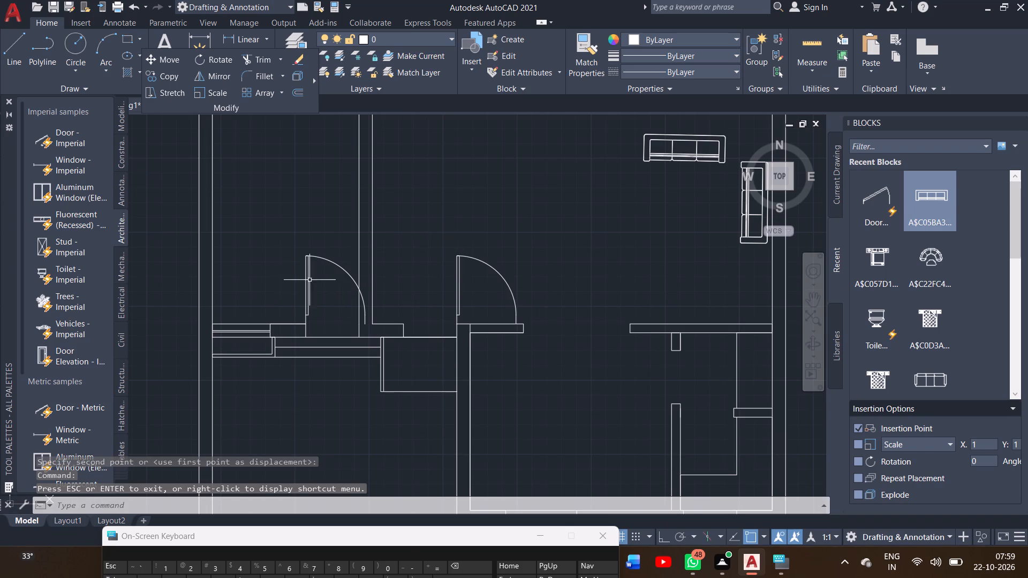
{"action": "left_click", "coordinate": [306, 275]}
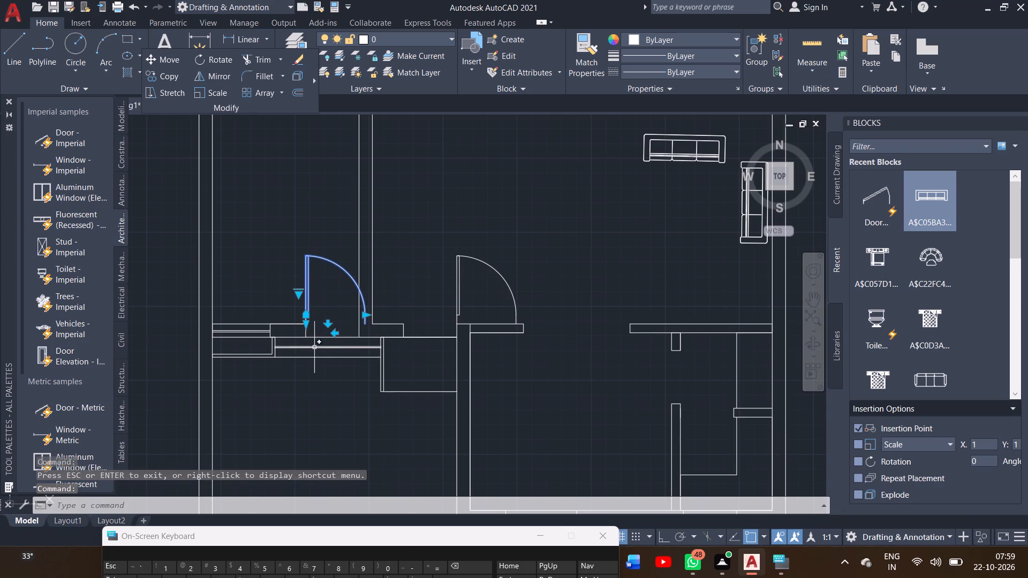
{"action": "scroll", "coordinate": [314, 347], "scroll_direction": "up", "scroll_amount": 3, "text": "ctrl"}
{"action": "scroll", "coordinate": [314, 347], "scroll_direction": "down", "scroll_amount": 1, "text": "ctrl"}
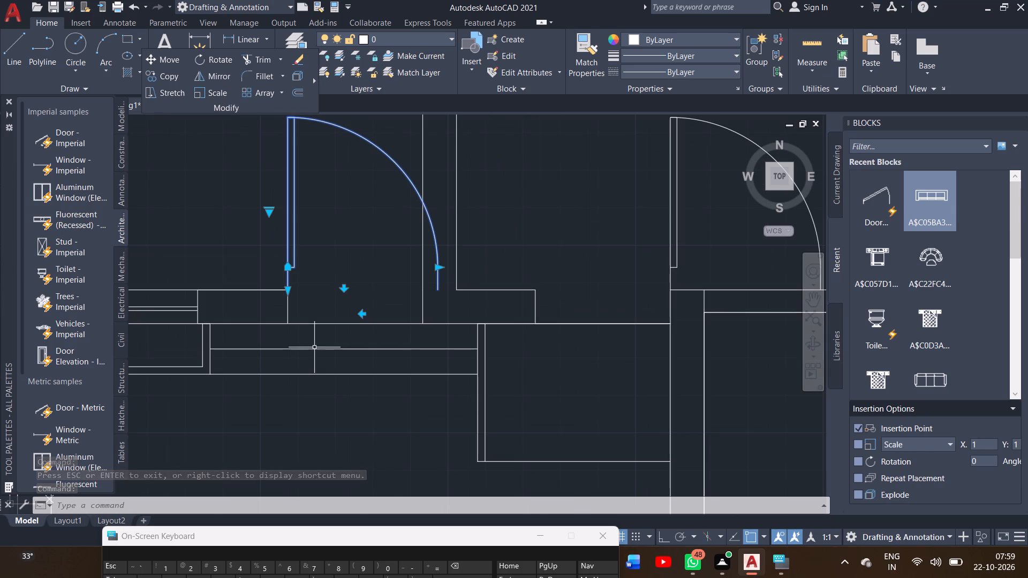
{"action": "left_click", "coordinate": [150, 58]}
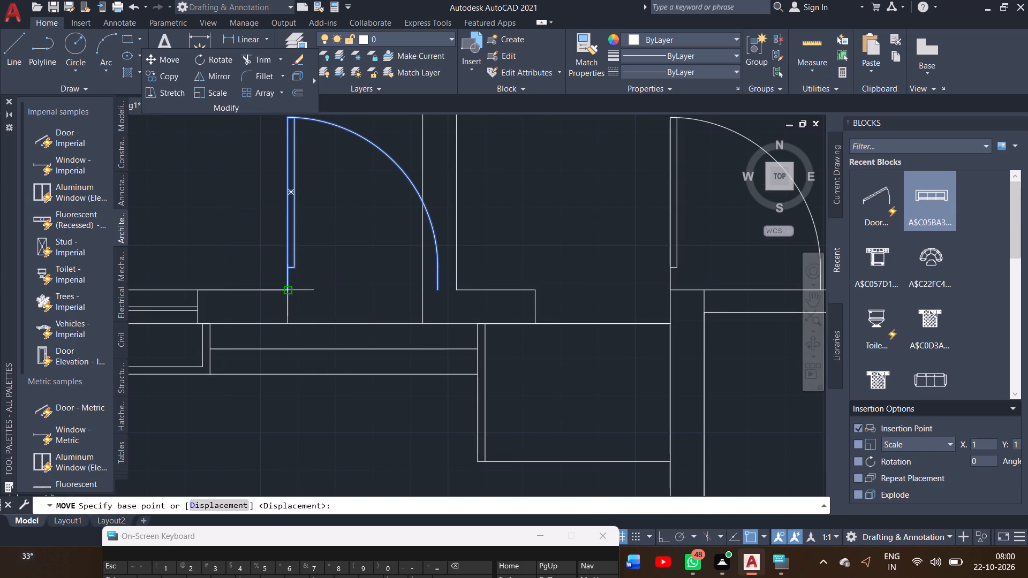
{"action": "left_click_drag", "start_coordinate": [290, 286], "coordinate": [291, 324]}
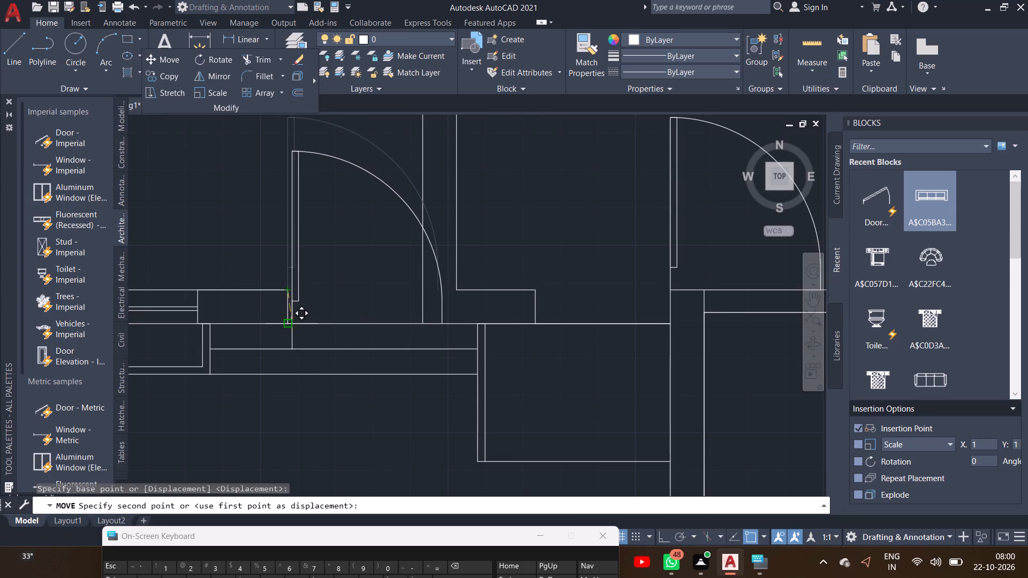
{"action": "left_click_drag", "start_coordinate": [291, 324], "coordinate": [289, 324]}
{"action": "left_click", "coordinate": [289, 324]}
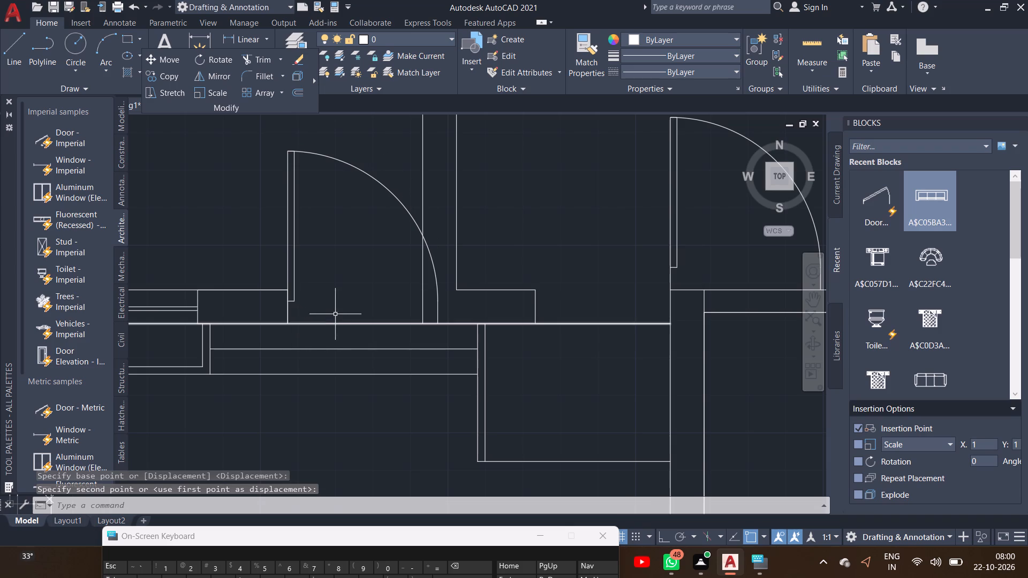
{"action": "right_click", "coordinate": [334, 293]}
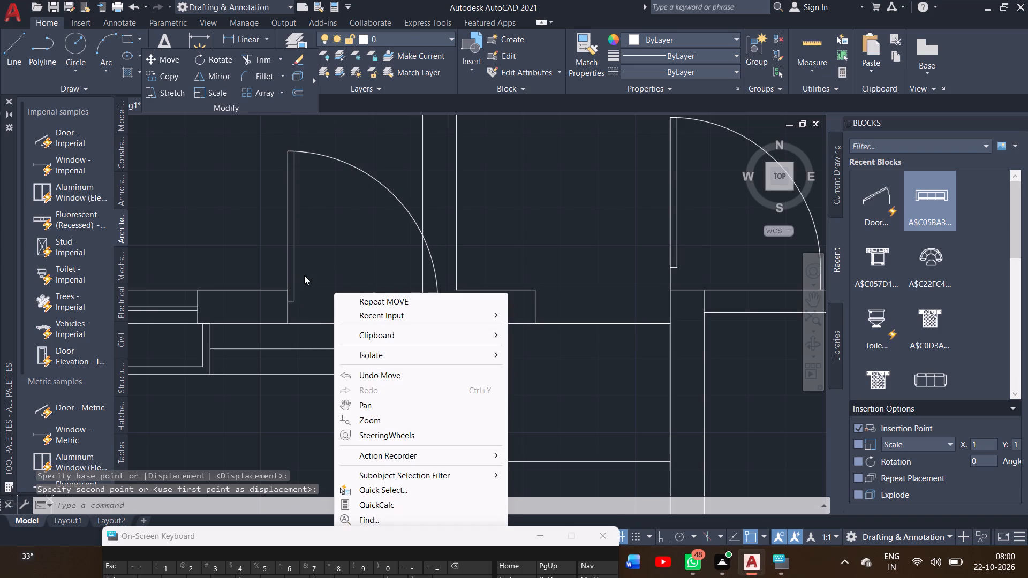
Scale down the west room's door about its hinge end so that its swing fits the opening width.
{"action": "left_click", "coordinate": [304, 275]}
{"action": "left_click", "coordinate": [268, 246]}
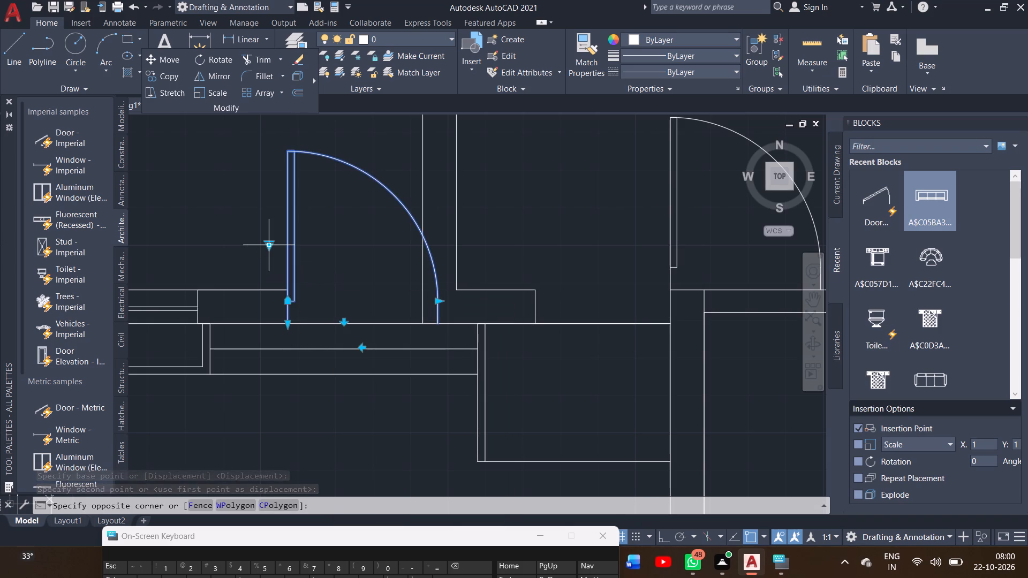
{"action": "left_click", "coordinate": [217, 88]}
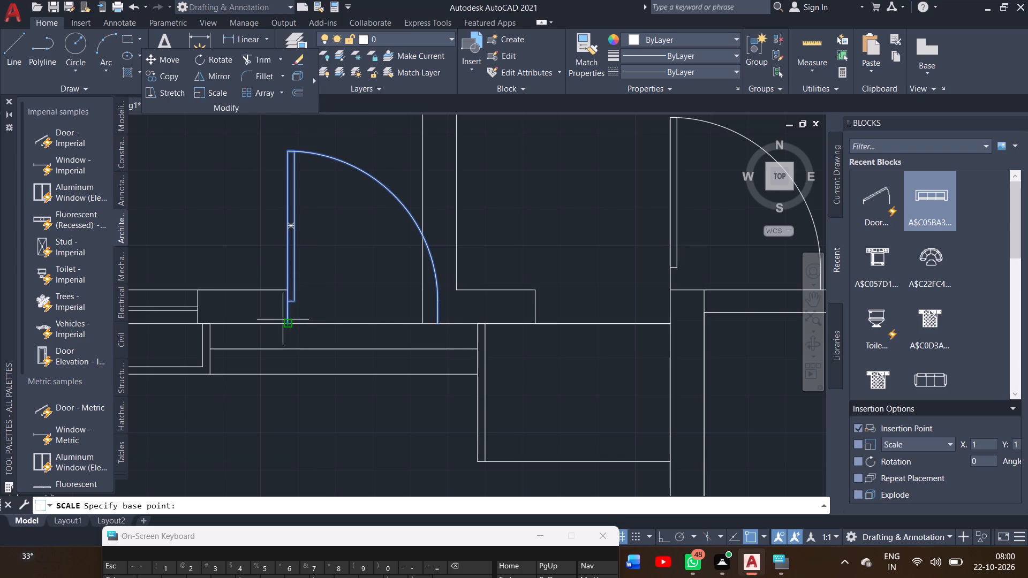
{"action": "left_click_drag", "start_coordinate": [289, 321], "coordinate": [361, 314]}
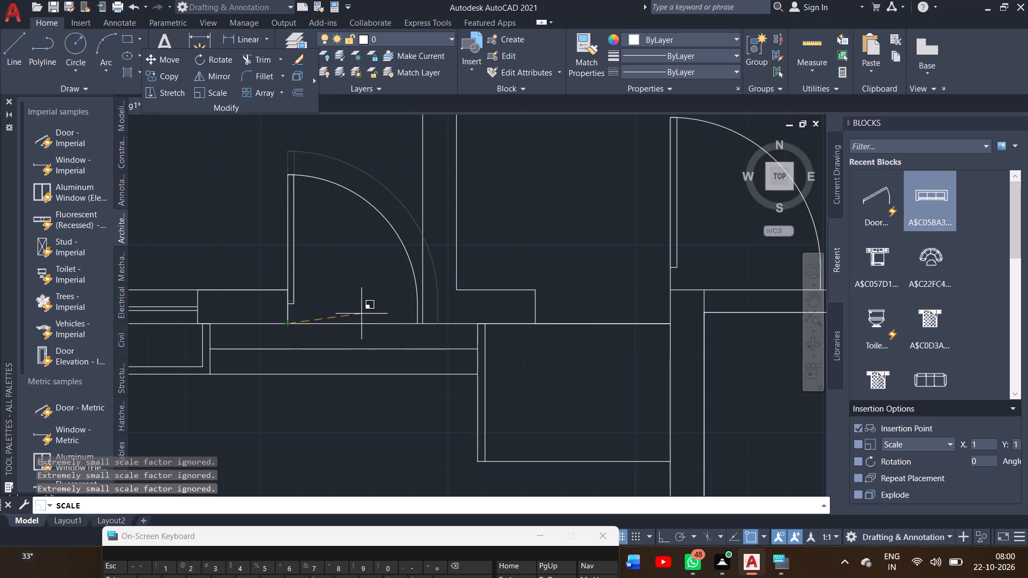
{"action": "left_click_drag", "start_coordinate": [361, 314], "coordinate": [363, 309]}
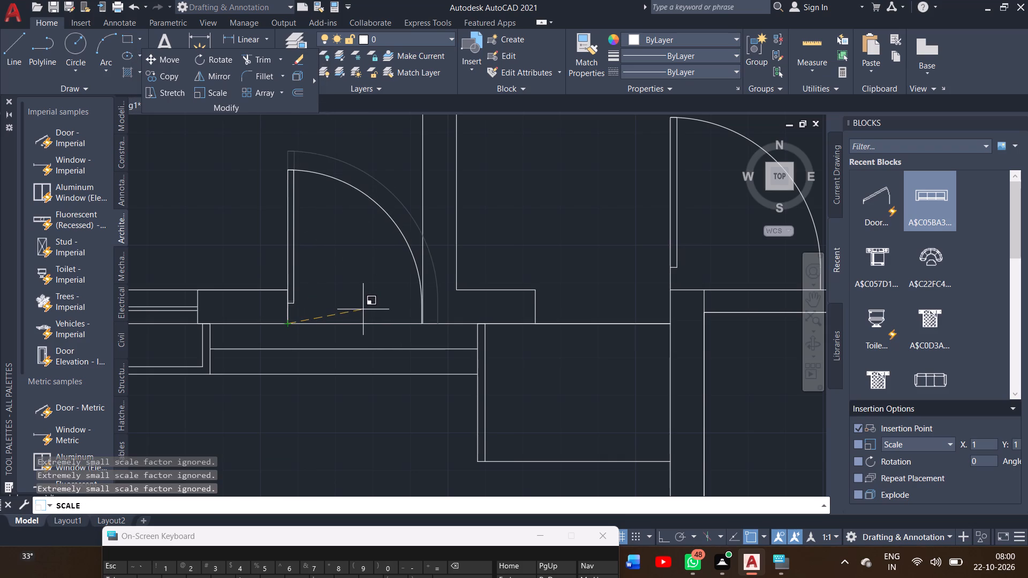
{"action": "left_click", "coordinate": [363, 309]}
Move the door just east of the west room's door southwest, seating its hinge end on the short wall stub's south corner.
{"action": "scroll", "coordinate": [363, 309], "scroll_direction": "down", "scroll_amount": 2, "text": "ctrl"}
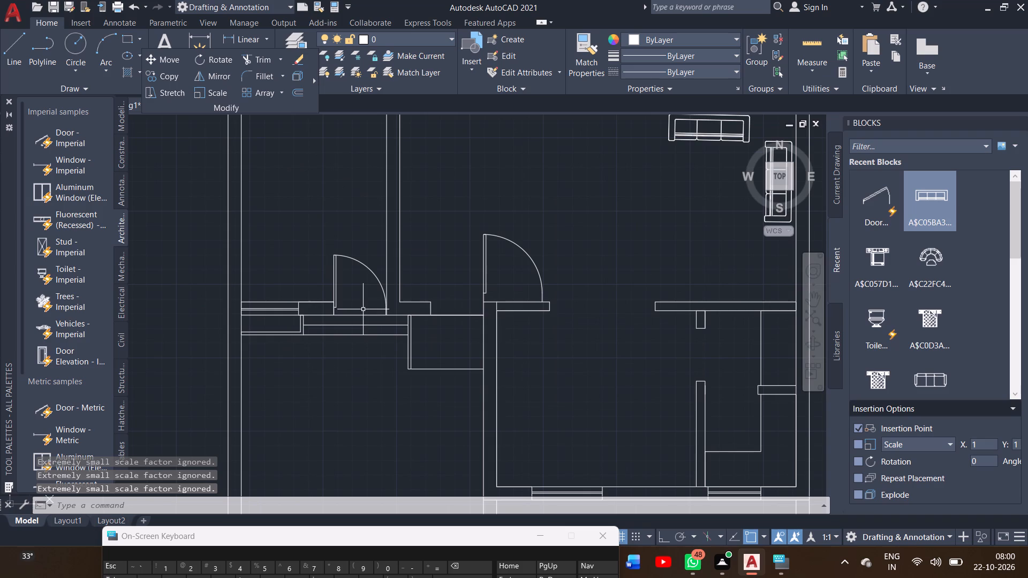
{"action": "left_click", "coordinate": [484, 281]}
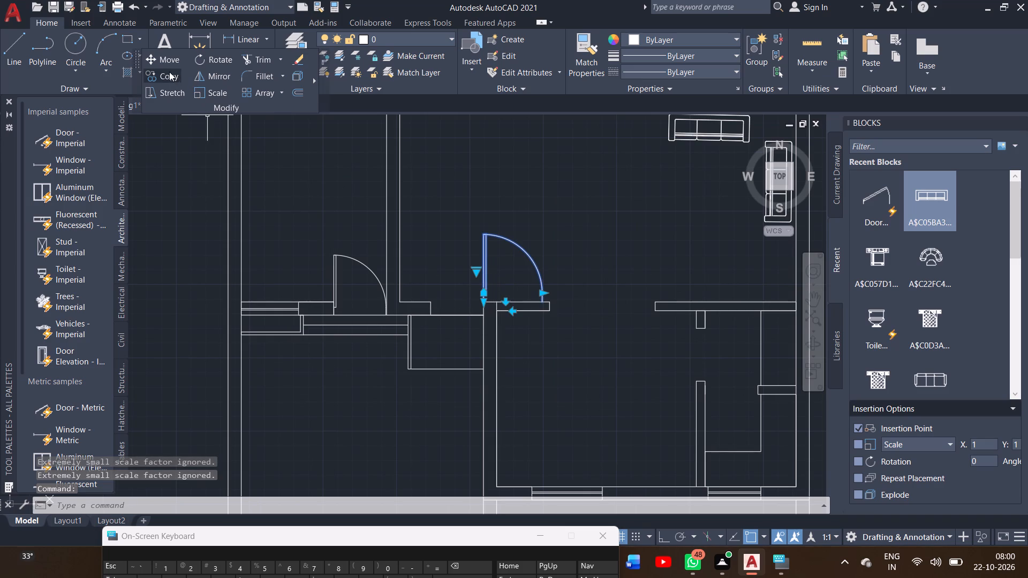
{"action": "left_click", "coordinate": [165, 60]}
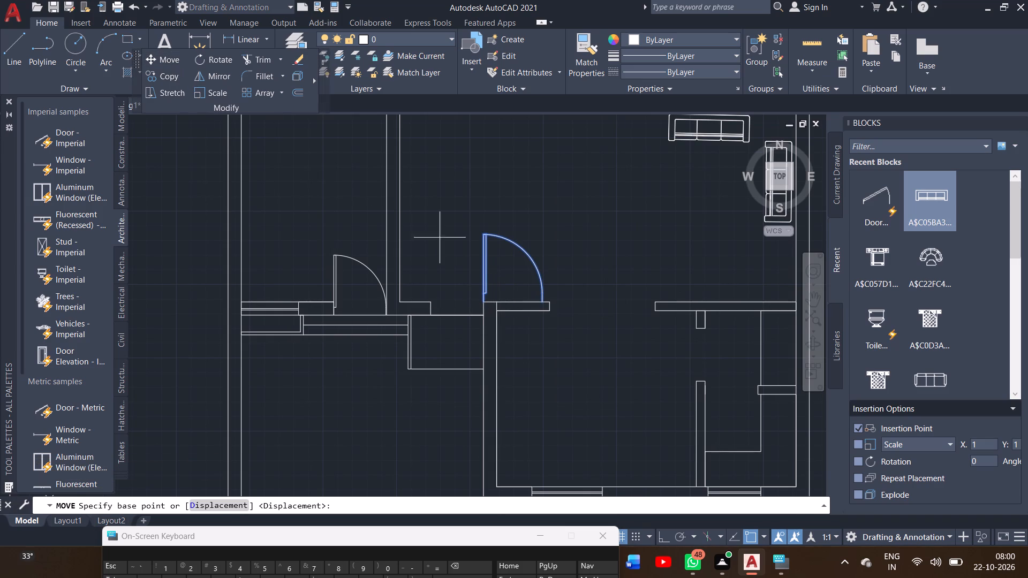
{"action": "left_click_drag", "start_coordinate": [485, 304], "coordinate": [485, 304]}
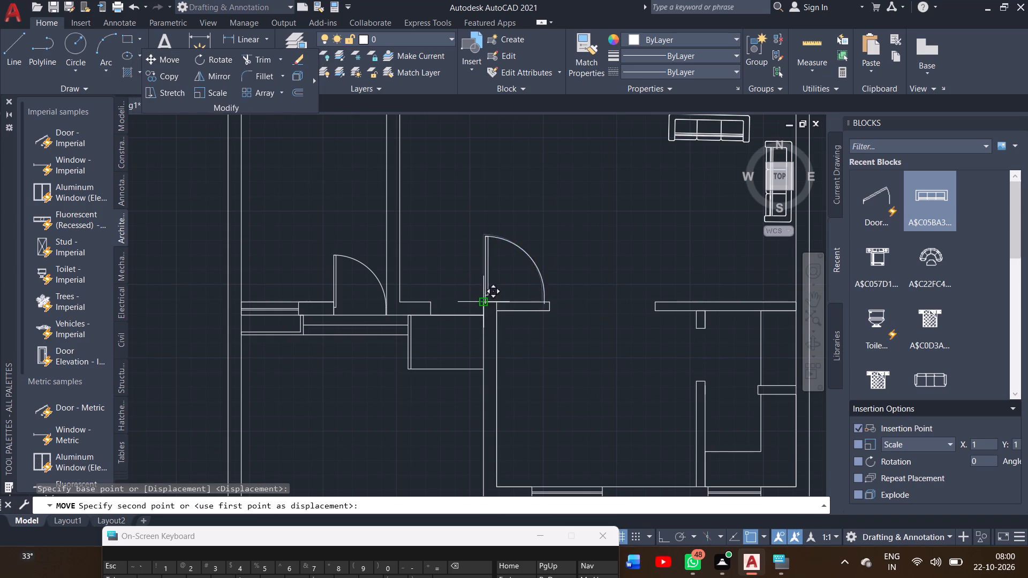
{"action": "left_click_drag", "start_coordinate": [485, 304], "coordinate": [429, 316]}
{"action": "left_click", "coordinate": [429, 316]}
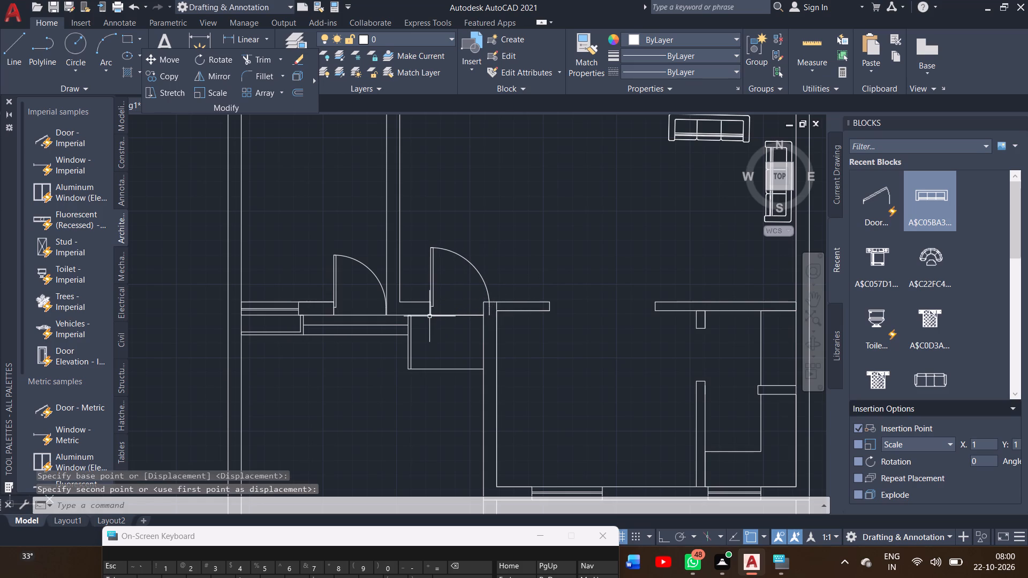
Scale down the door beside the wall stub about its hinge end so that its swing fits the opening width.
{"action": "right_click", "coordinate": [456, 283]}
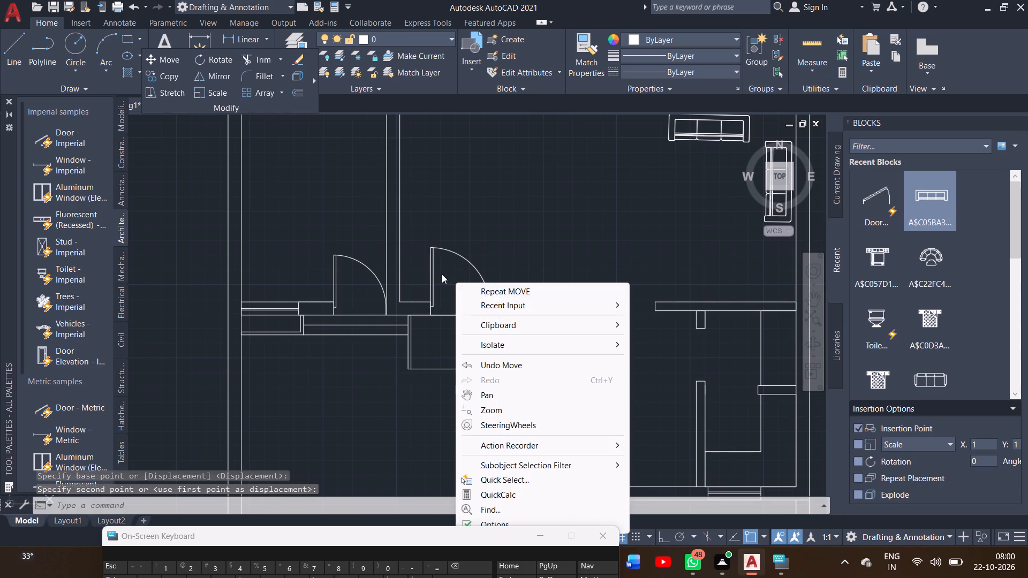
{"action": "left_click", "coordinate": [442, 274]}
{"action": "left_click", "coordinate": [432, 265]}
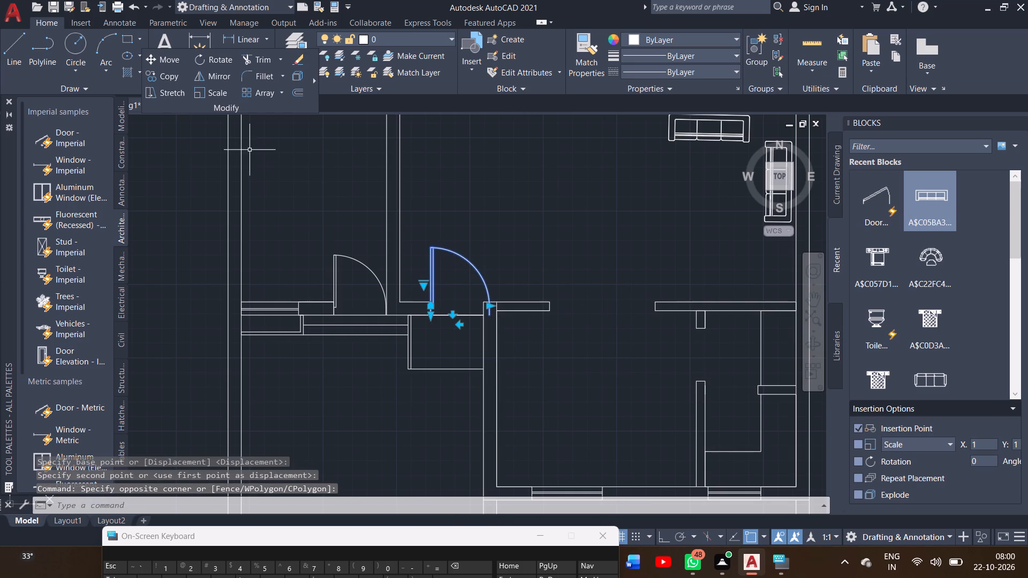
{"action": "left_click", "coordinate": [202, 90]}
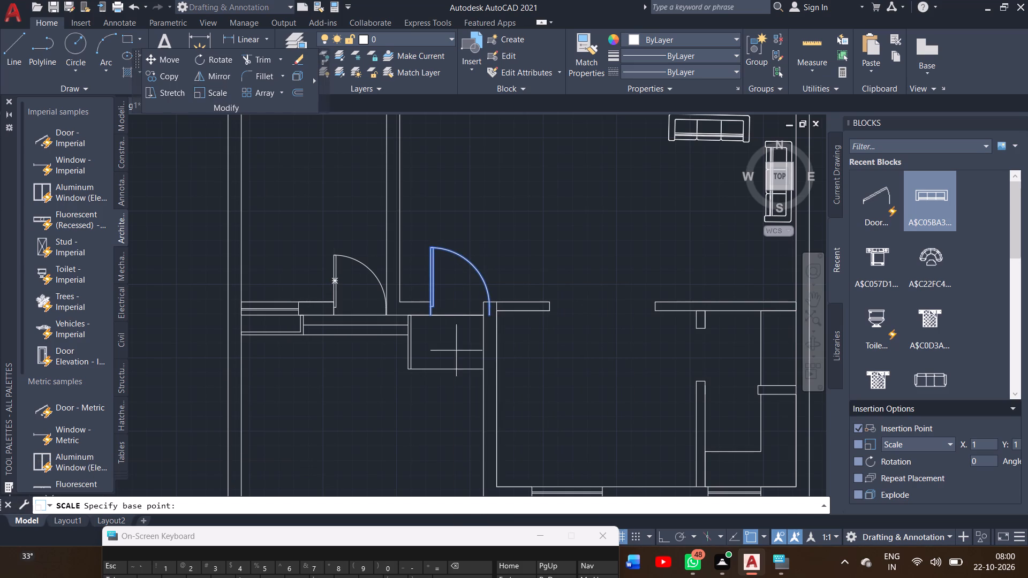
{"action": "left_click_drag", "start_coordinate": [427, 317], "coordinate": [451, 314]}
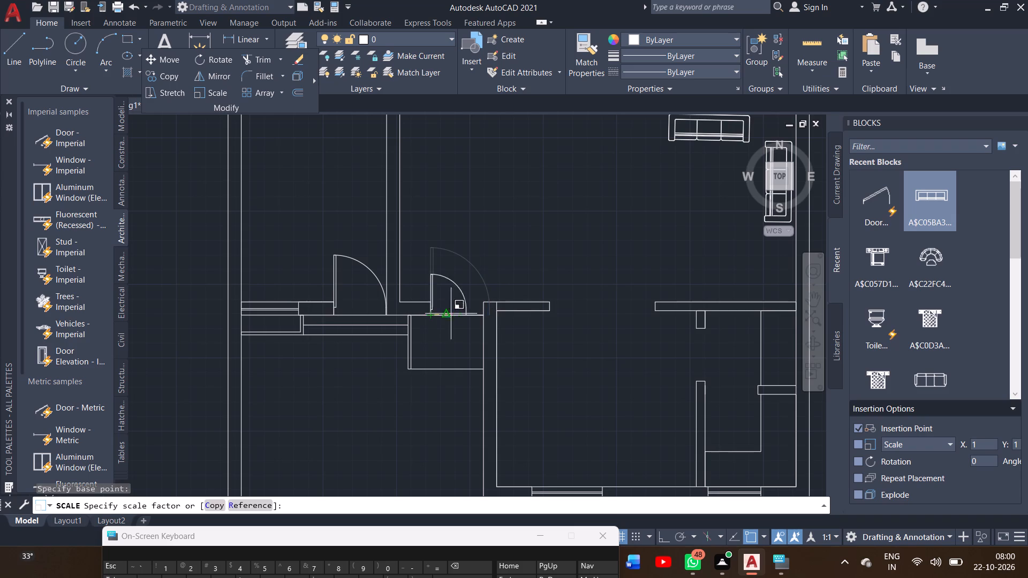
{"action": "left_click_drag", "start_coordinate": [451, 314], "coordinate": [468, 313]}
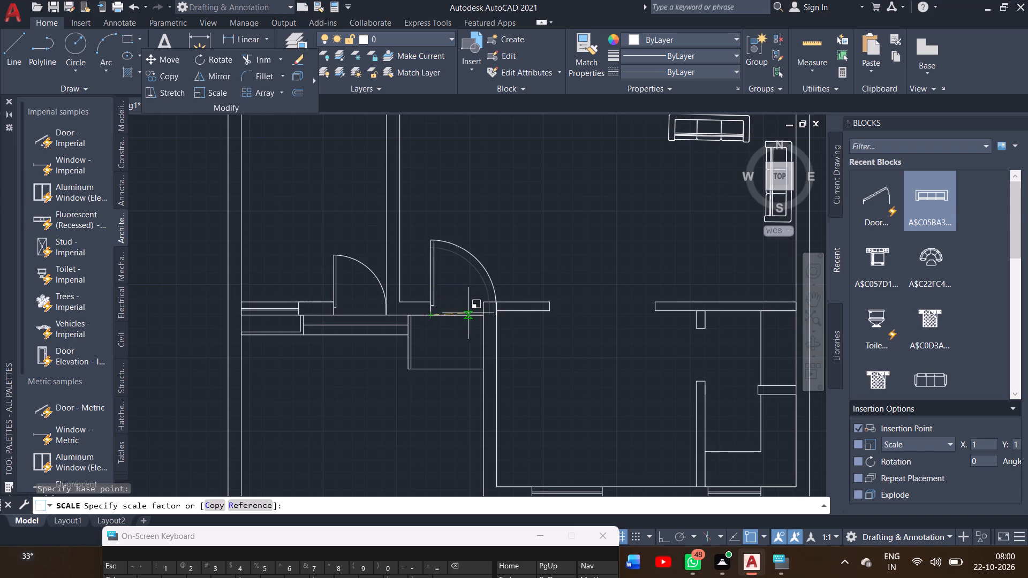
{"action": "left_click_drag", "start_coordinate": [468, 313], "coordinate": [462, 313]}
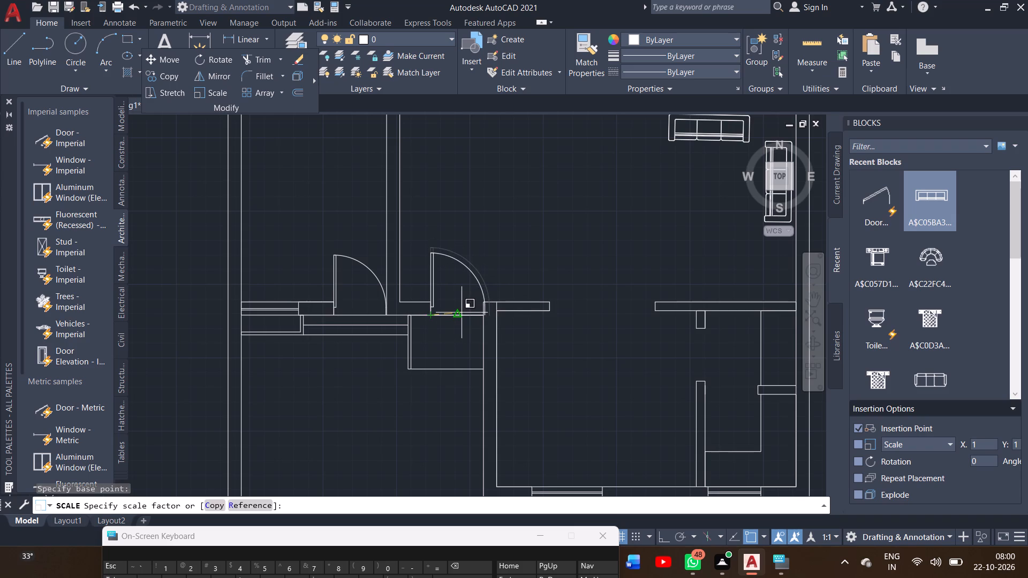
{"action": "left_click_drag", "start_coordinate": [462, 313], "coordinate": [459, 313]}
{"action": "scroll", "coordinate": [459, 313], "scroll_direction": "up", "scroll_amount": 1, "text": "ctrl"}
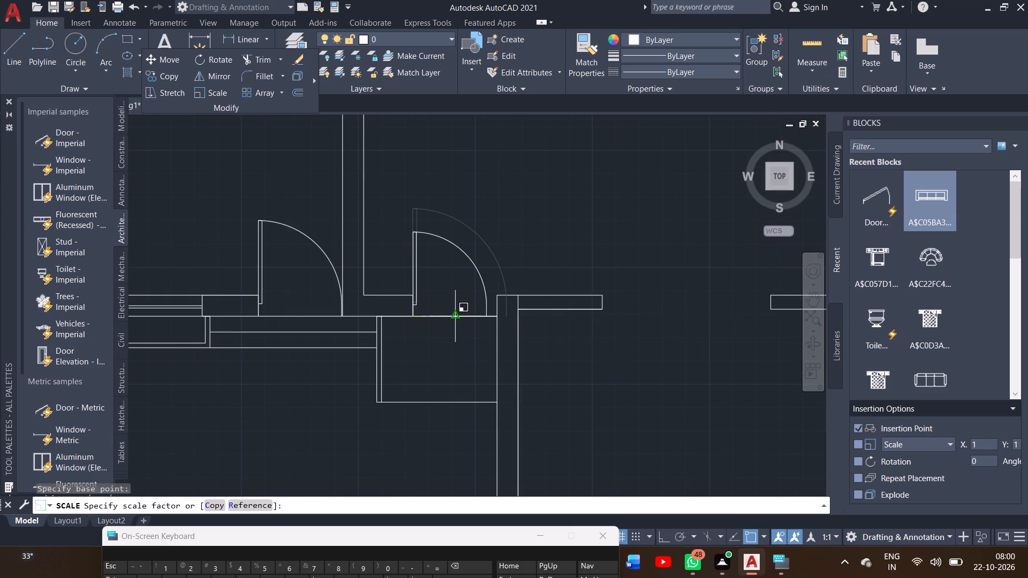
{"action": "scroll", "coordinate": [459, 313], "scroll_direction": "up", "scroll_amount": 2, "text": "ctrl"}
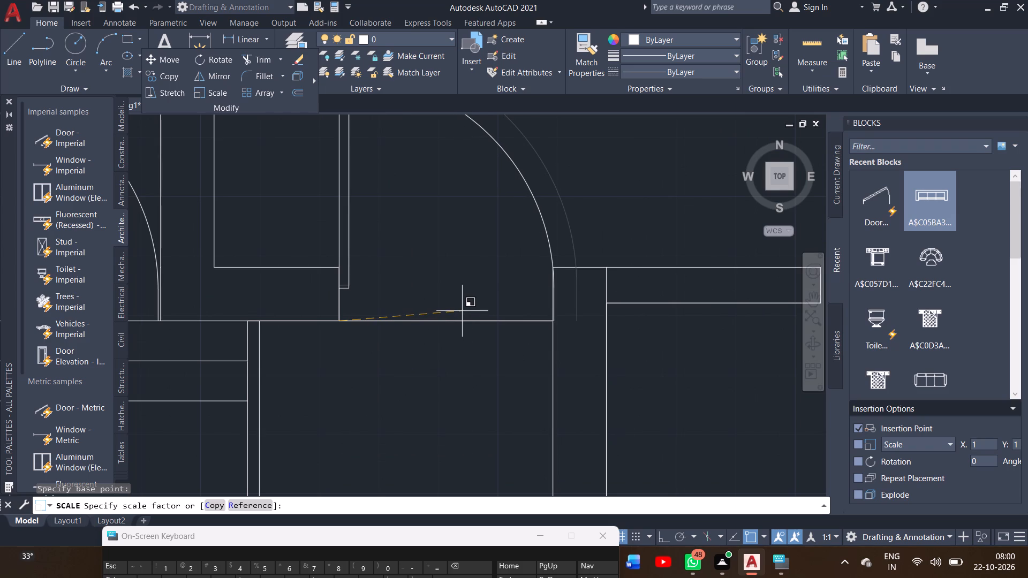
{"action": "left_click", "coordinate": [460, 309]}
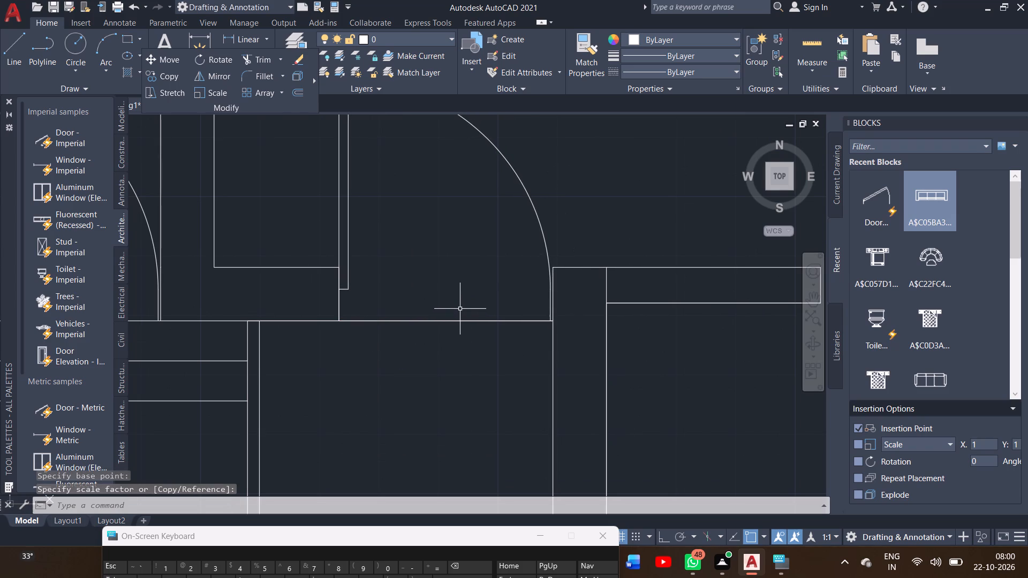
Copy the spare south-swinging door from west of the plan to the north end of the opening in the middle bedroom's east wall.
{"action": "scroll", "coordinate": [460, 309], "scroll_direction": "down", "scroll_amount": 4, "text": "ctrl"}
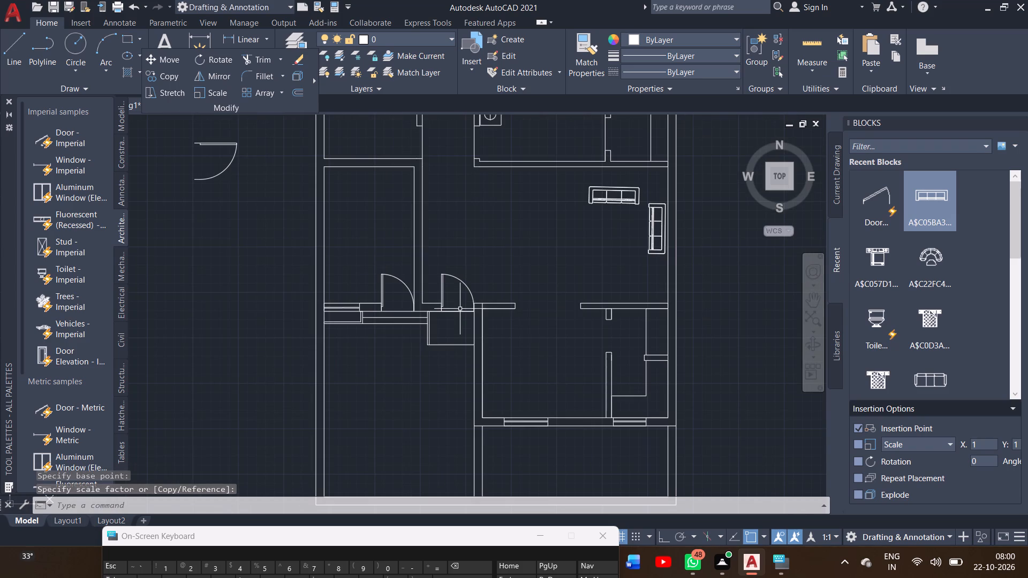
{"action": "scroll", "coordinate": [543, 359], "scroll_direction": "down", "scroll_amount": 1, "text": "ctrl"}
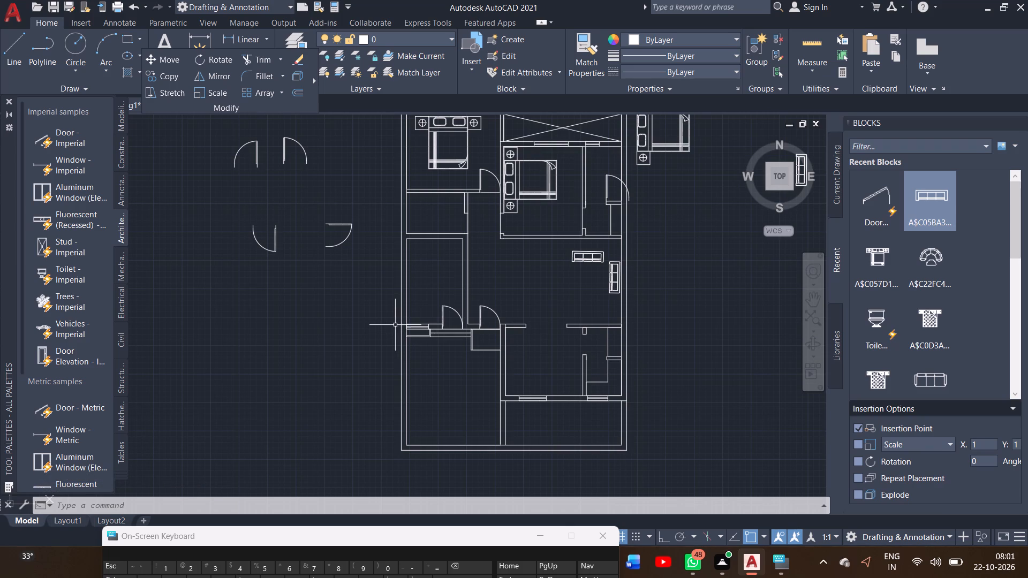
{"action": "left_click", "coordinate": [340, 224]}
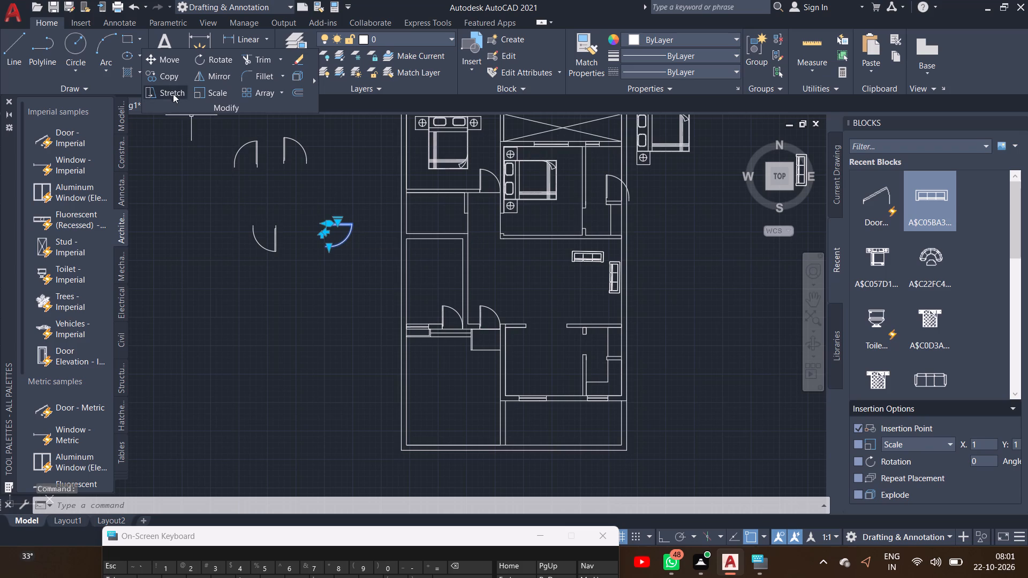
{"action": "left_click", "coordinate": [159, 78]}
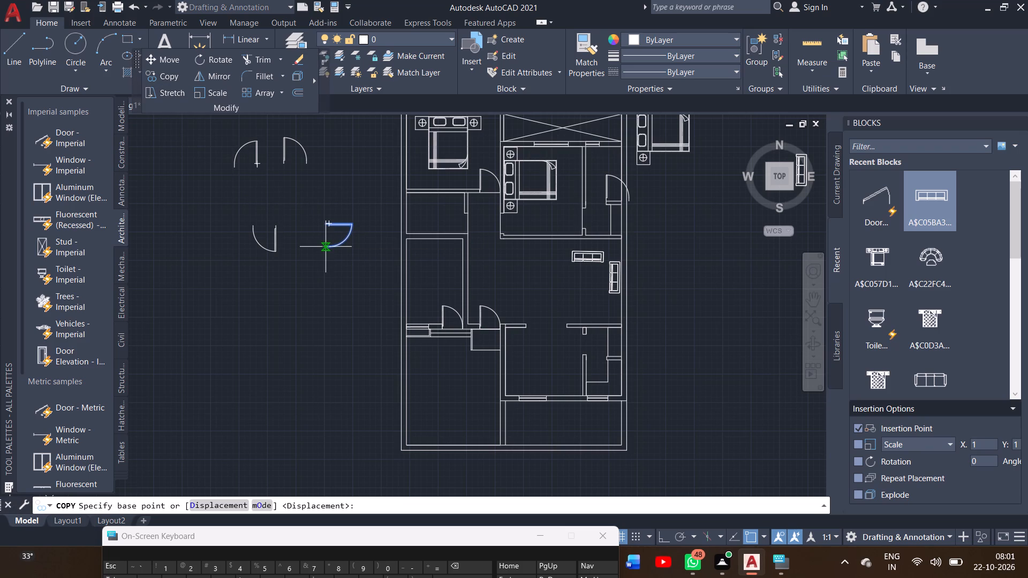
{"action": "scroll", "coordinate": [306, 220], "scroll_direction": "up", "scroll_amount": 1, "text": "ctrl"}
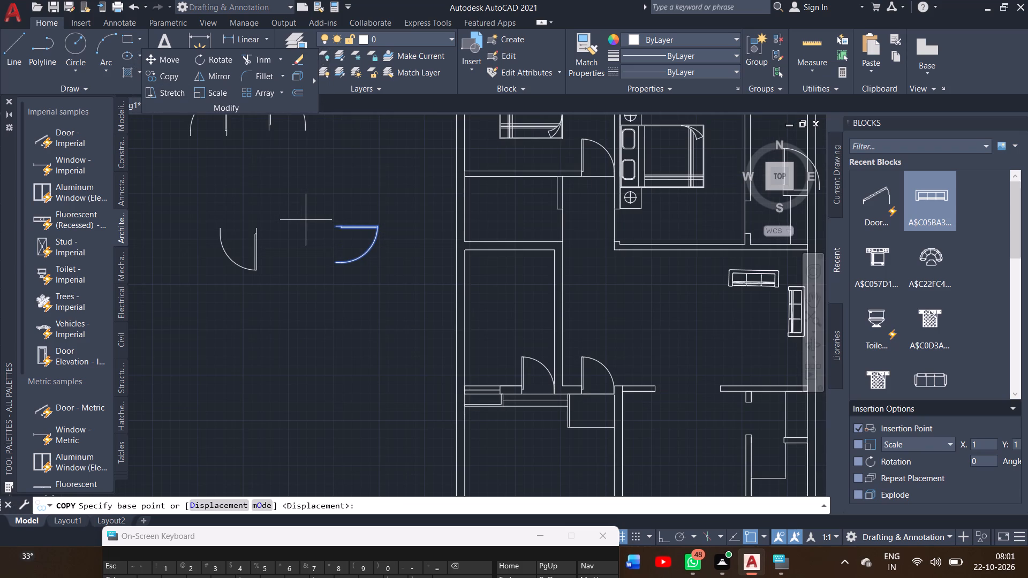
{"action": "left_click", "coordinate": [335, 228]}
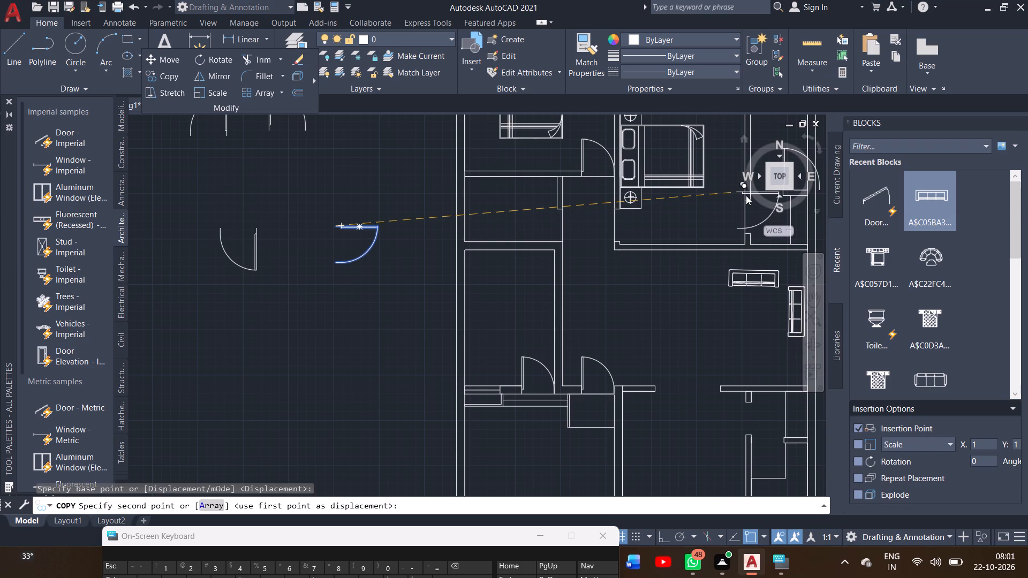
{"action": "left_click", "coordinate": [813, 298]}
{"action": "left_click_drag", "start_coordinate": [711, 294], "coordinate": [670, 301]}
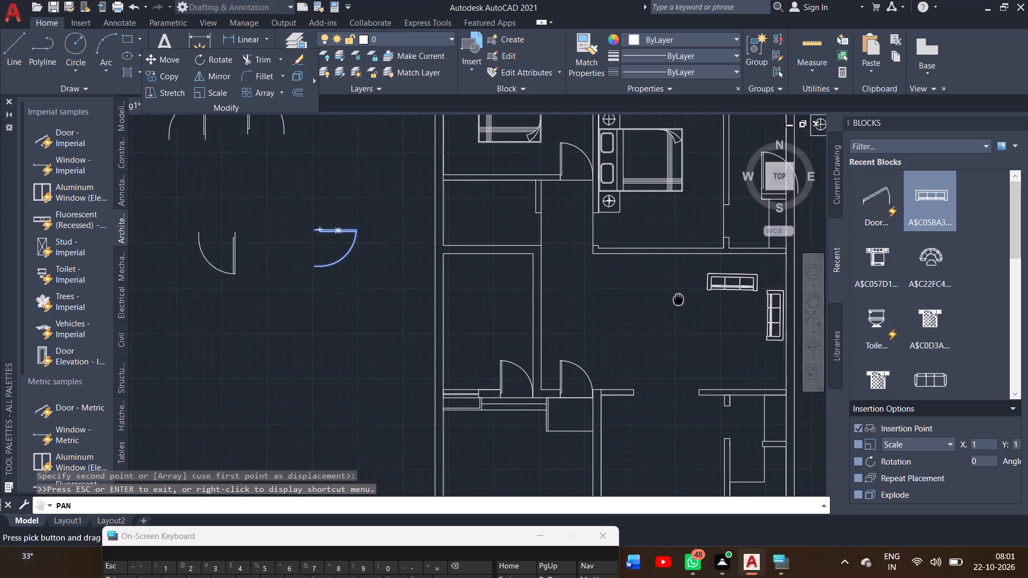
{"action": "left_click_drag", "start_coordinate": [670, 301], "coordinate": [538, 326]}
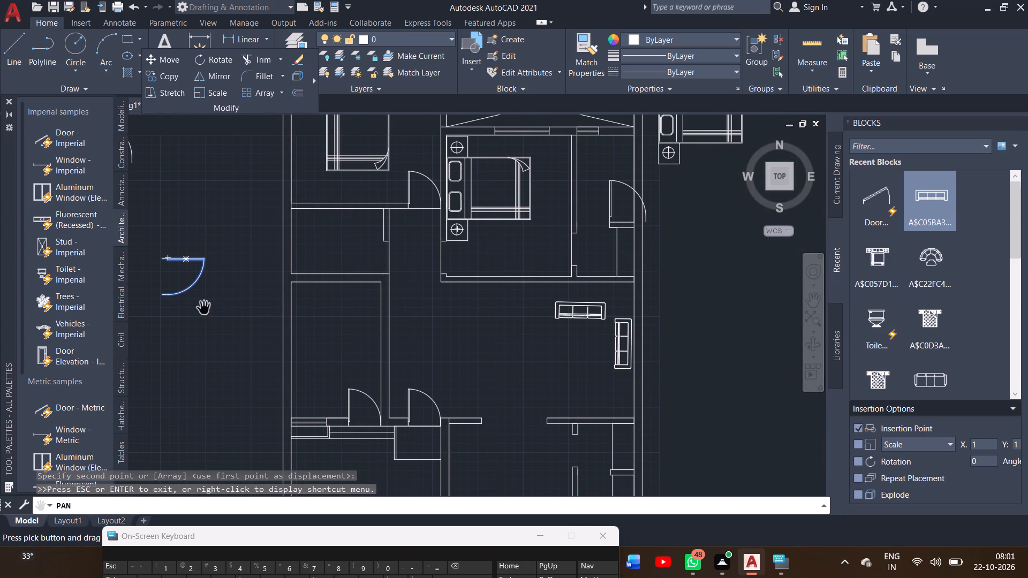
{"action": "right_click", "coordinate": [204, 308]}
{"action": "left_click", "coordinate": [210, 311]}
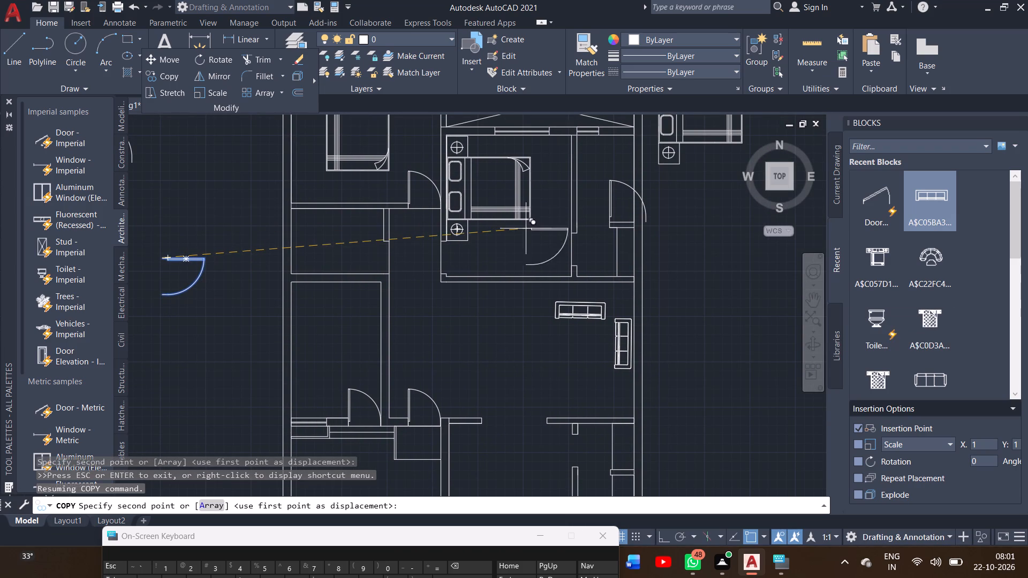
{"action": "left_click", "coordinate": [568, 230]}
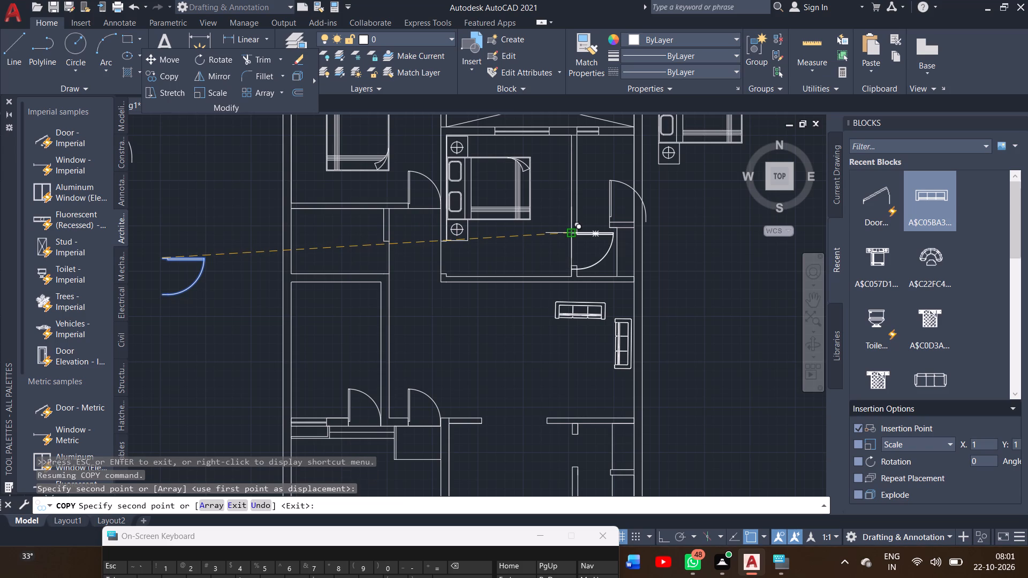
{"action": "right_click", "coordinate": [568, 230]}
{"action": "left_click", "coordinate": [585, 235]}
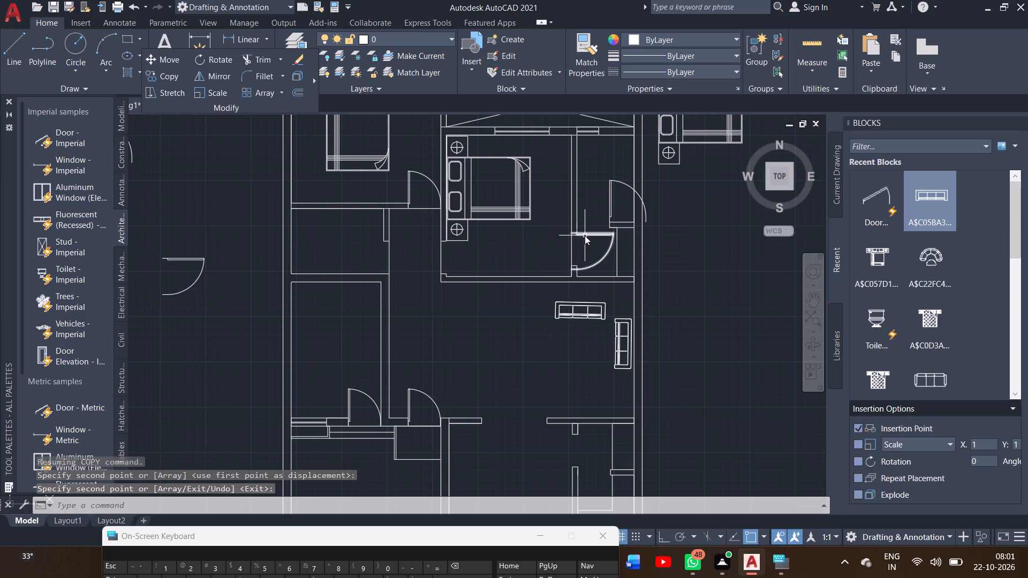
Scale down the copied door about its hinge end so that its swing fits the opening in the middle bedroom's east wall.
{"action": "double_click", "coordinate": [585, 235]}
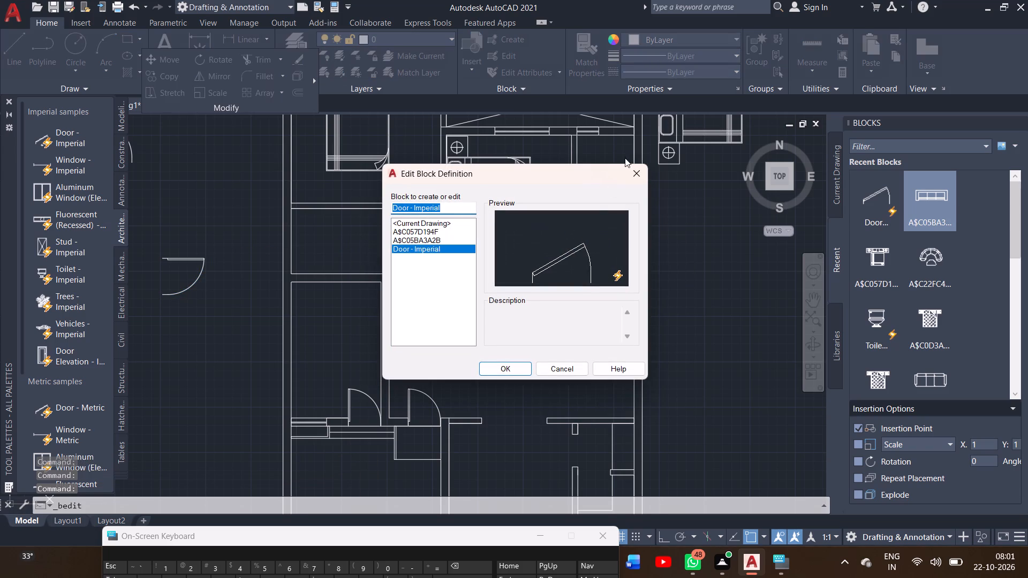
{"action": "left_click", "coordinate": [628, 173]}
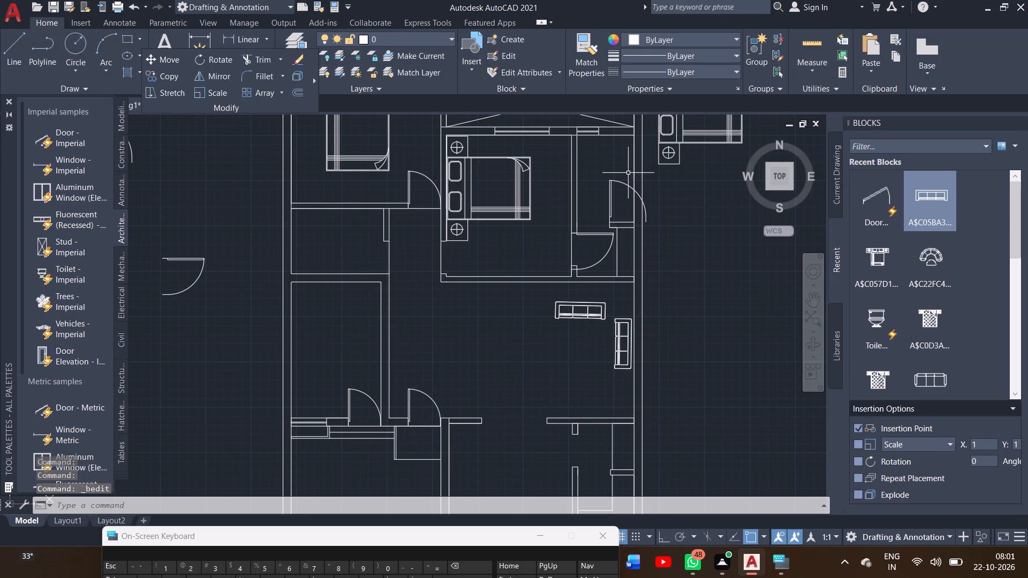
{"action": "left_click", "coordinate": [584, 235]}
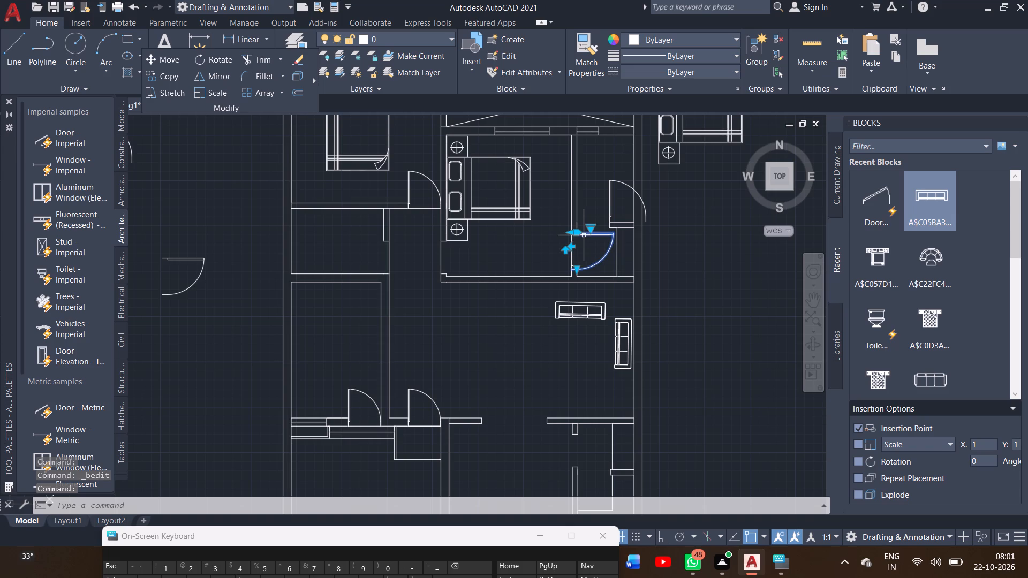
{"action": "left_click", "coordinate": [198, 97]}
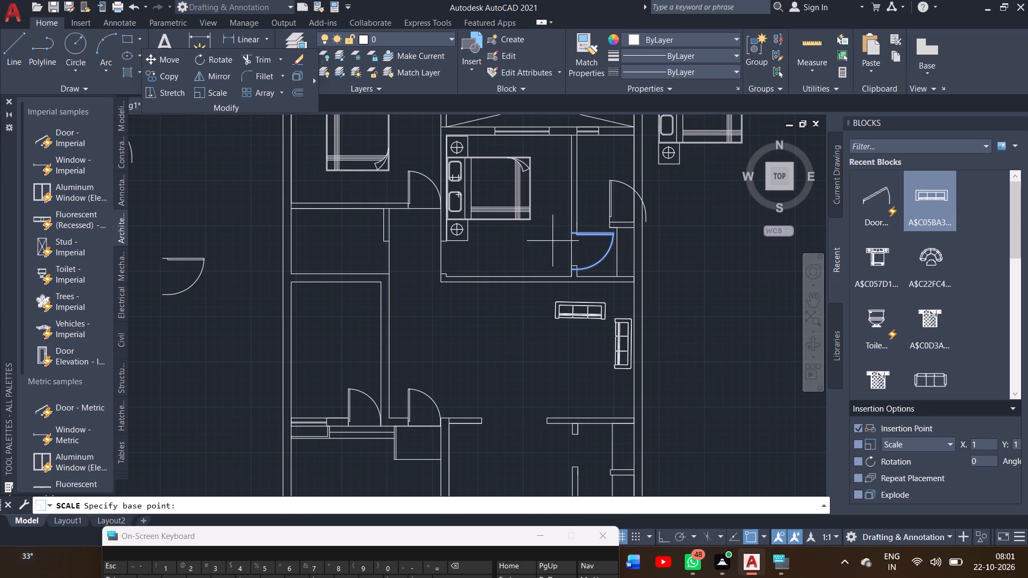
{"action": "left_click_drag", "start_coordinate": [570, 232], "coordinate": [577, 251]}
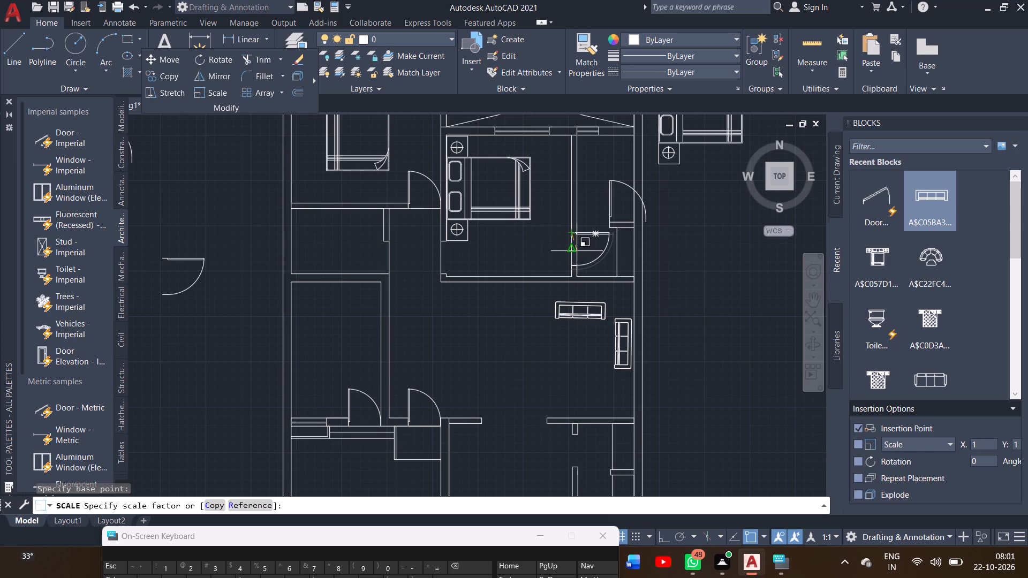
{"action": "left_click_drag", "start_coordinate": [577, 251], "coordinate": [576, 251]}
{"action": "left_click", "coordinate": [576, 251]}
{"action": "scroll", "coordinate": [576, 251], "scroll_direction": "up", "scroll_amount": 1, "text": "ctrl"}
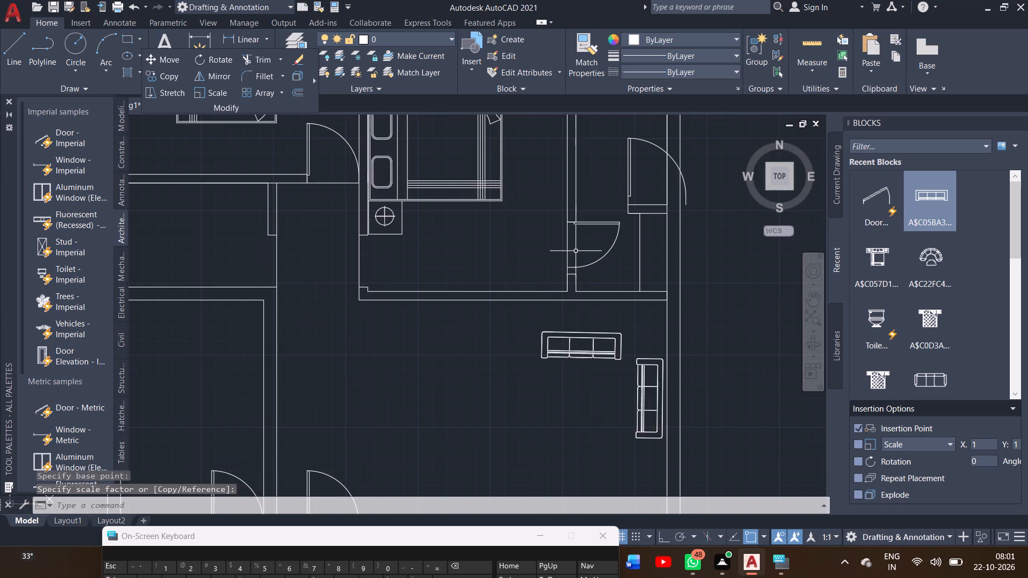
Scale up the door in the middle bedroom's east wall about its hinge end until its swing meets the opening's south jamb.
{"action": "scroll", "coordinate": [576, 251], "scroll_direction": "up", "scroll_amount": 2, "text": "ctrl"}
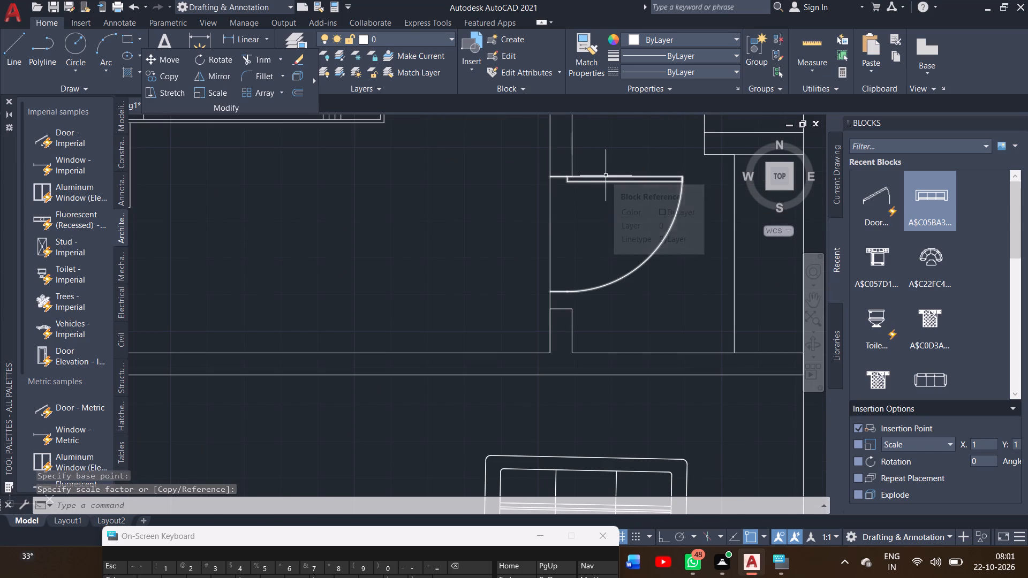
{"action": "left_click", "coordinate": [606, 176]}
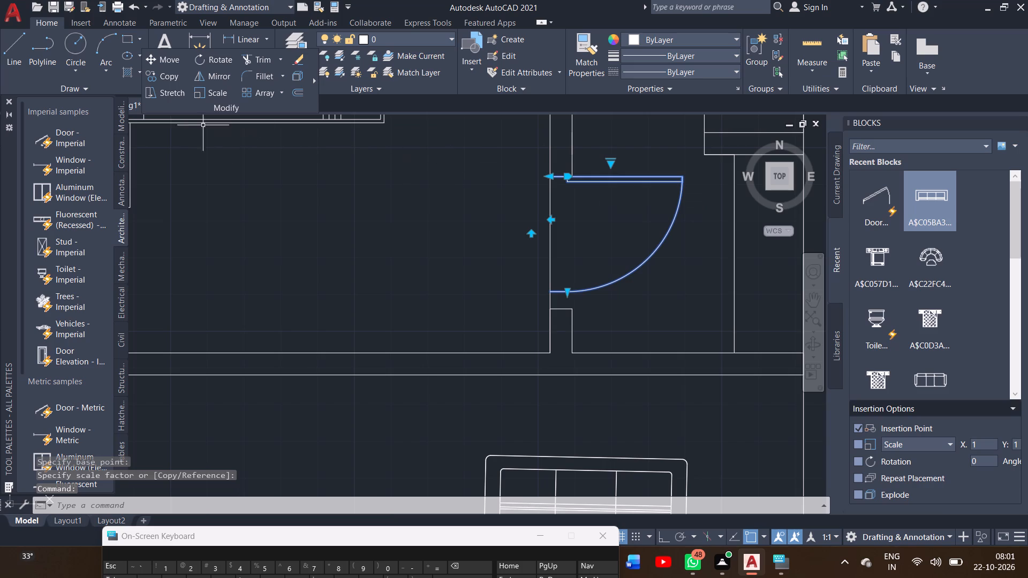
{"action": "left_click", "coordinate": [198, 93]}
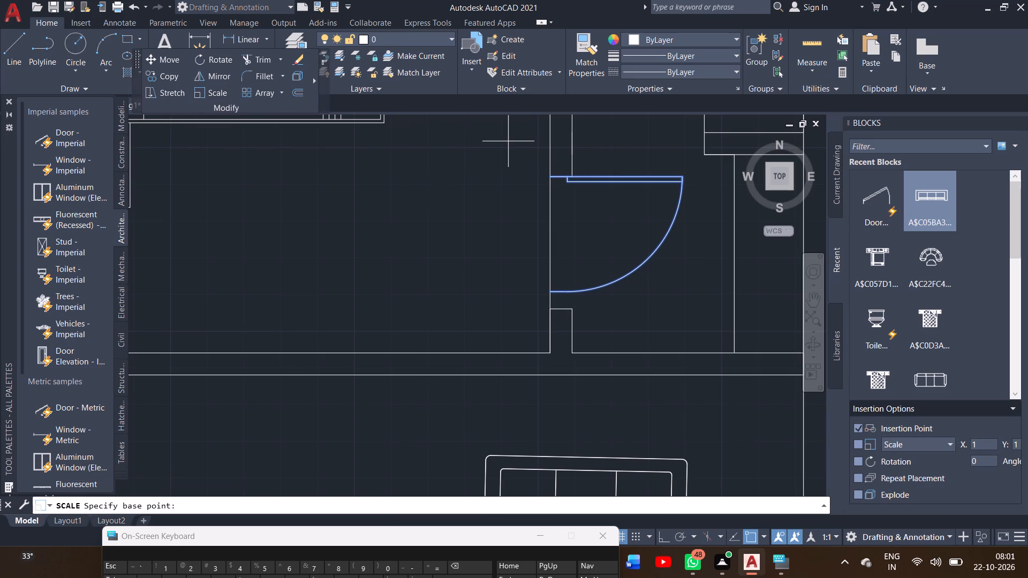
{"action": "left_click", "coordinate": [548, 178]}
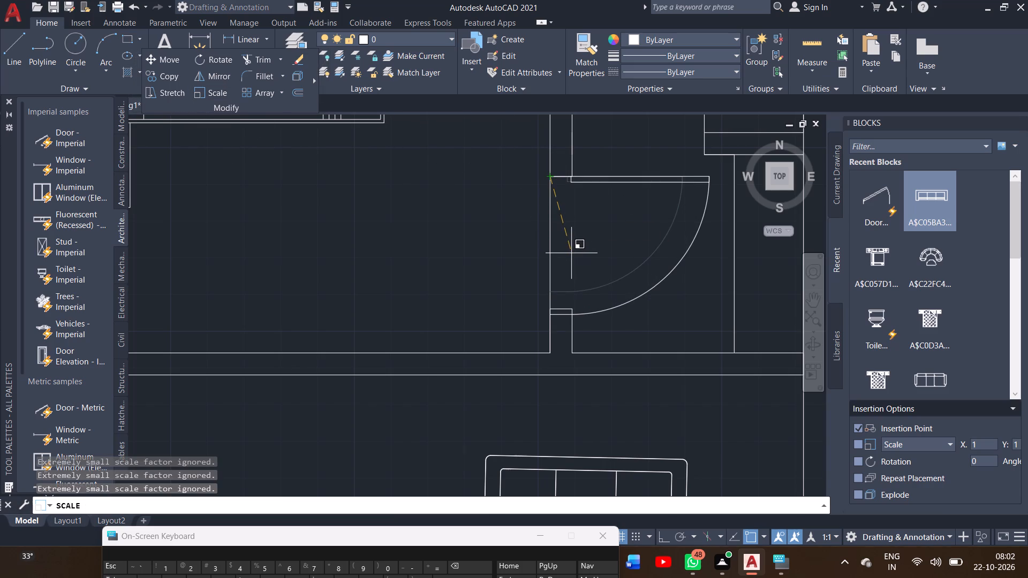
{"action": "left_click", "coordinate": [586, 244]}
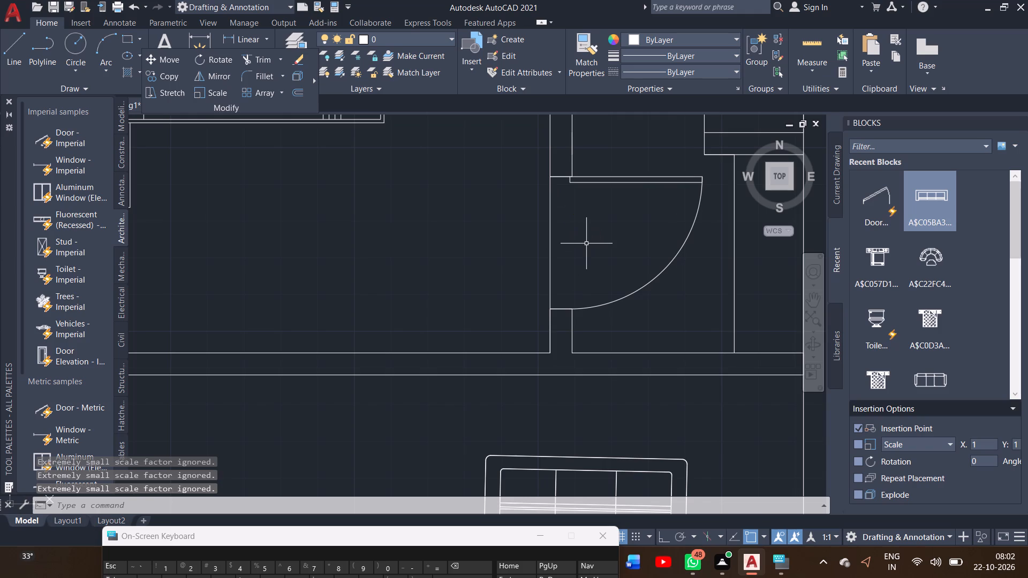
Copy the middle bedroom's east door to the north end of the east opening of the small room below the northwest bedroom.
{"action": "scroll", "coordinate": [453, 258], "scroll_direction": "down", "scroll_amount": 2, "text": "ctrl"}
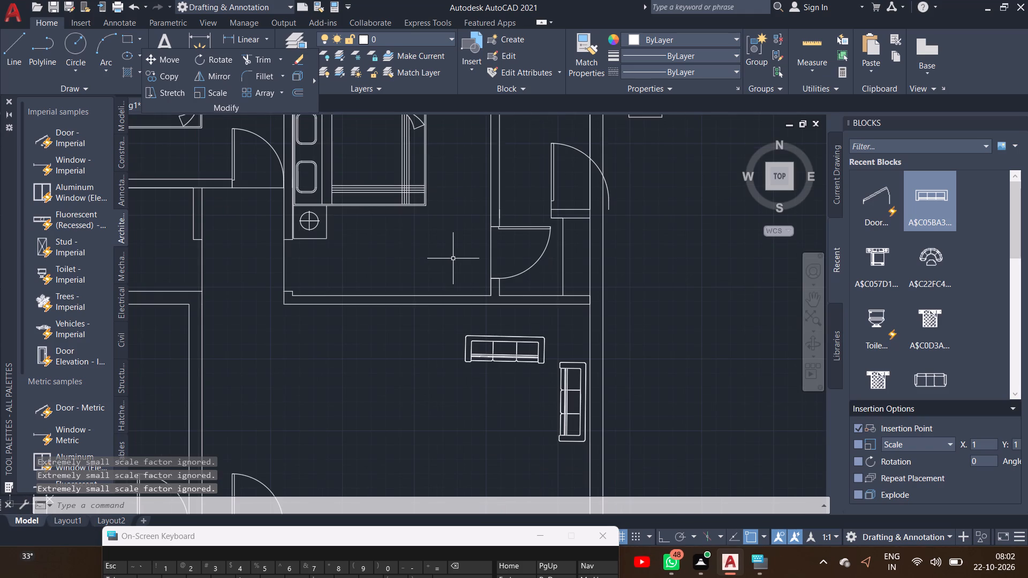
{"action": "scroll", "coordinate": [453, 258], "scroll_direction": "down", "scroll_amount": 2, "text": "ctrl"}
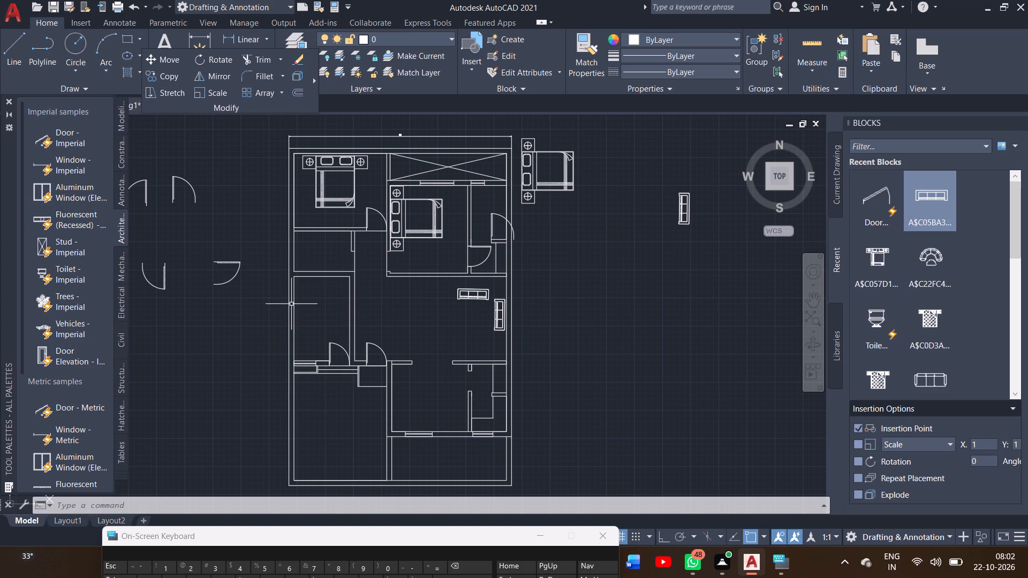
{"action": "left_click", "coordinate": [482, 246]}
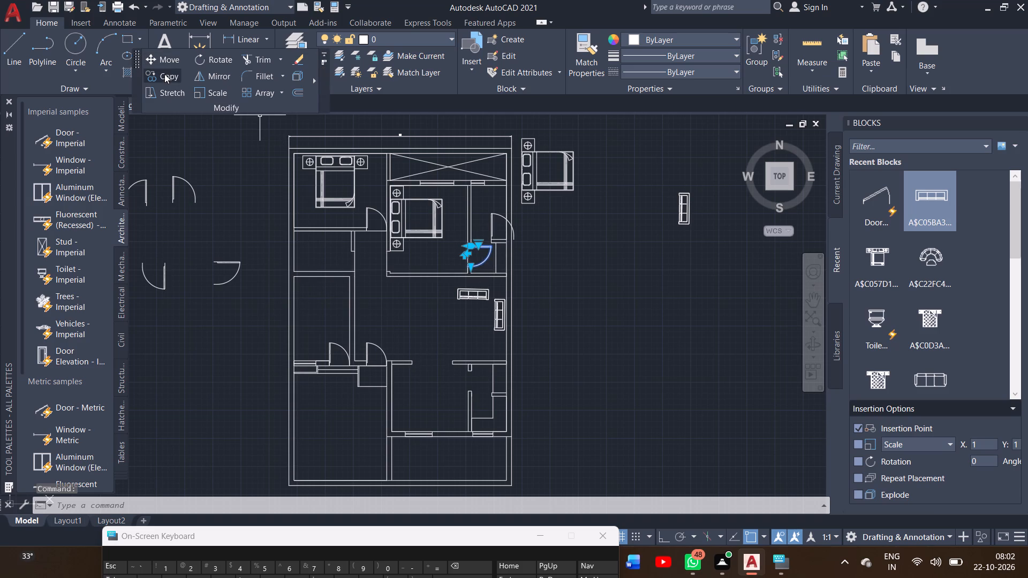
{"action": "left_click", "coordinate": [164, 74]}
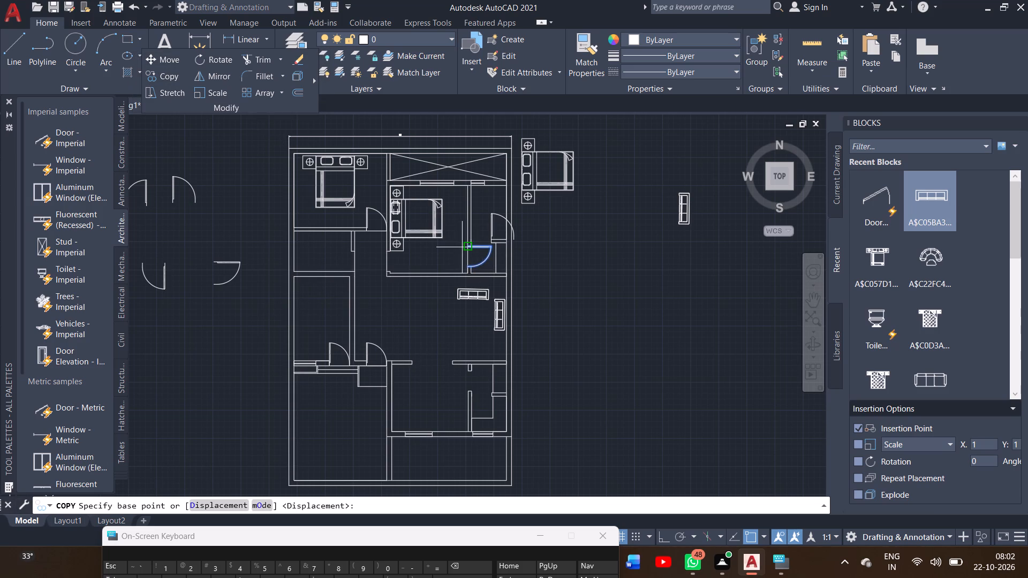
{"action": "left_click", "coordinate": [466, 247]}
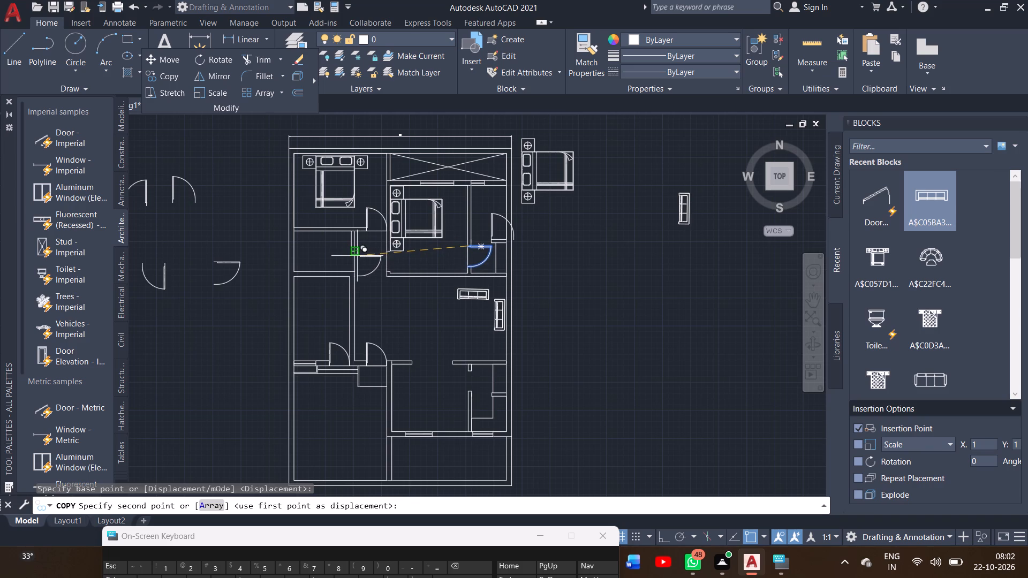
{"action": "scroll", "coordinate": [357, 256], "scroll_direction": "up", "scroll_amount": 4, "text": "ctrl"}
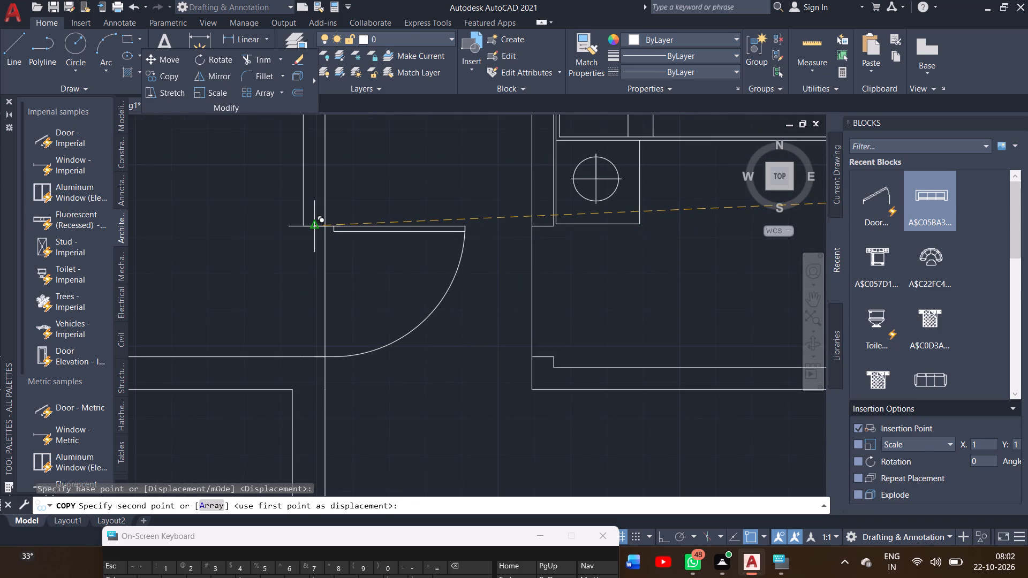
{"action": "left_click", "coordinate": [303, 230]}
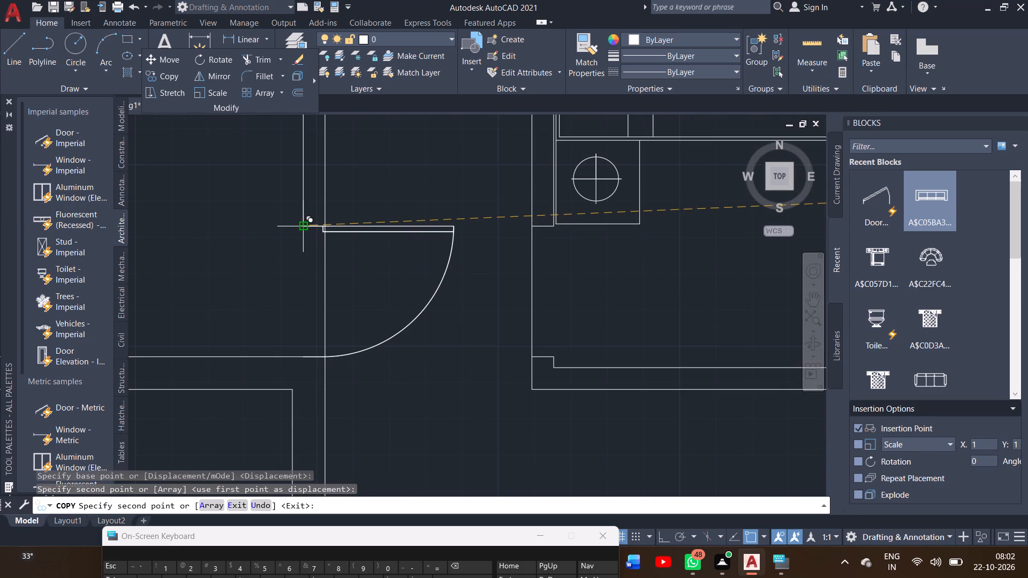
{"action": "right_click", "coordinate": [303, 230]}
{"action": "left_click", "coordinate": [316, 238]}
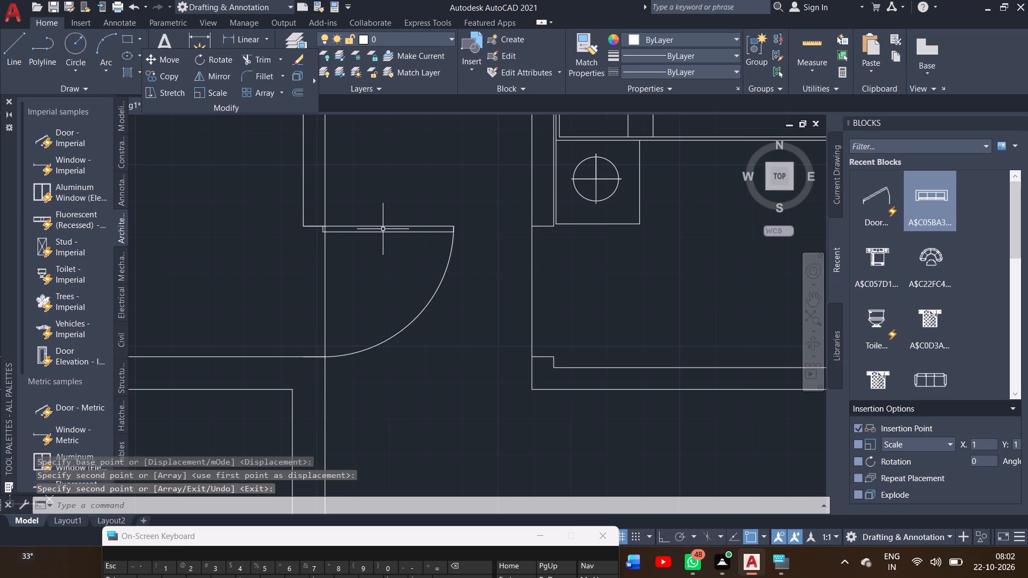
Flip the copied door so that it swings west into the small room.
{"action": "left_click", "coordinate": [422, 231]}
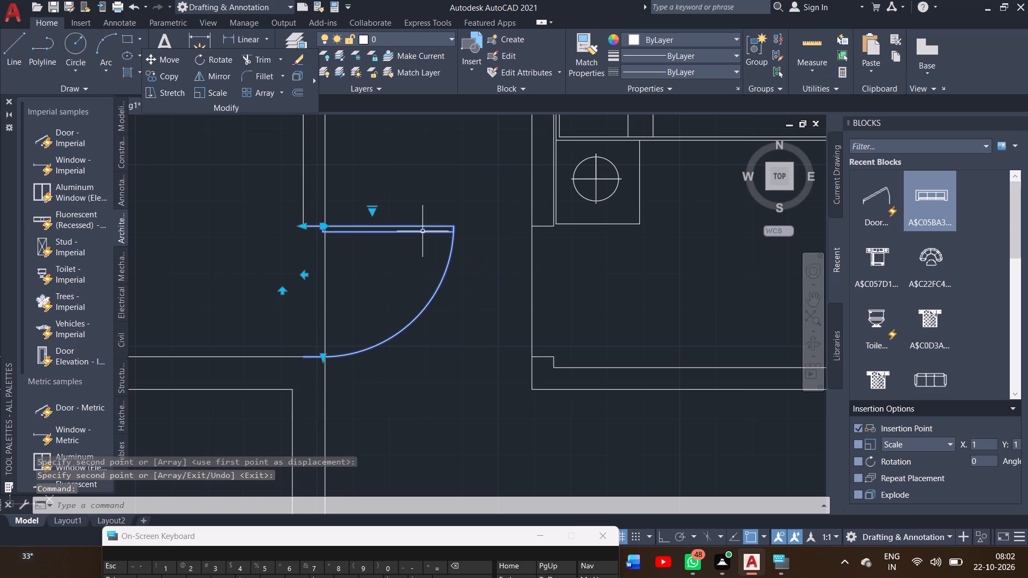
{"action": "left_click", "coordinate": [305, 278]}
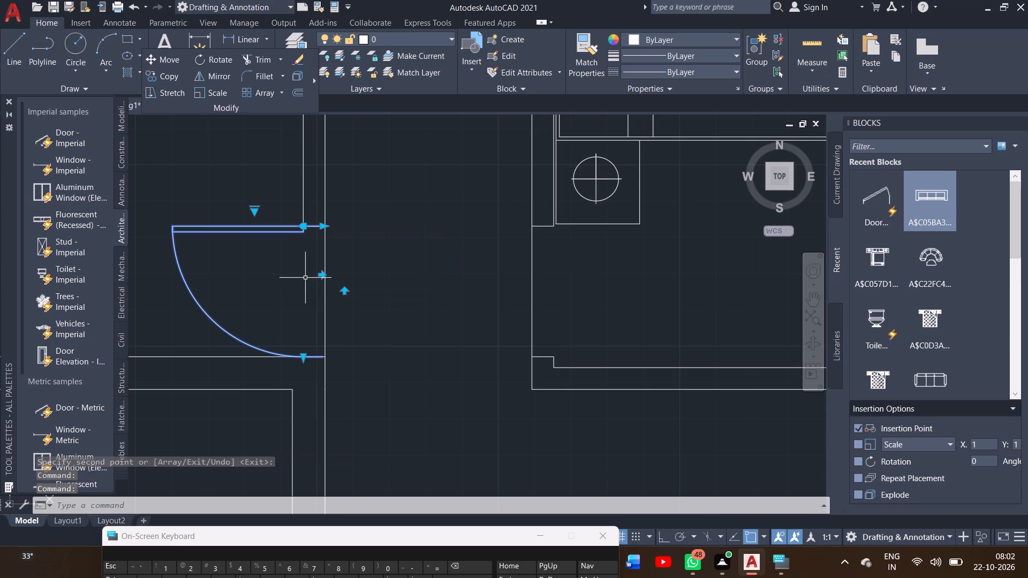
Copy the spare south-swinging door from west of the plan to the north end of the opening in the middle bedroom's west wall.
{"action": "scroll", "coordinate": [338, 287], "scroll_direction": "down", "scroll_amount": 2, "text": "ctrl"}
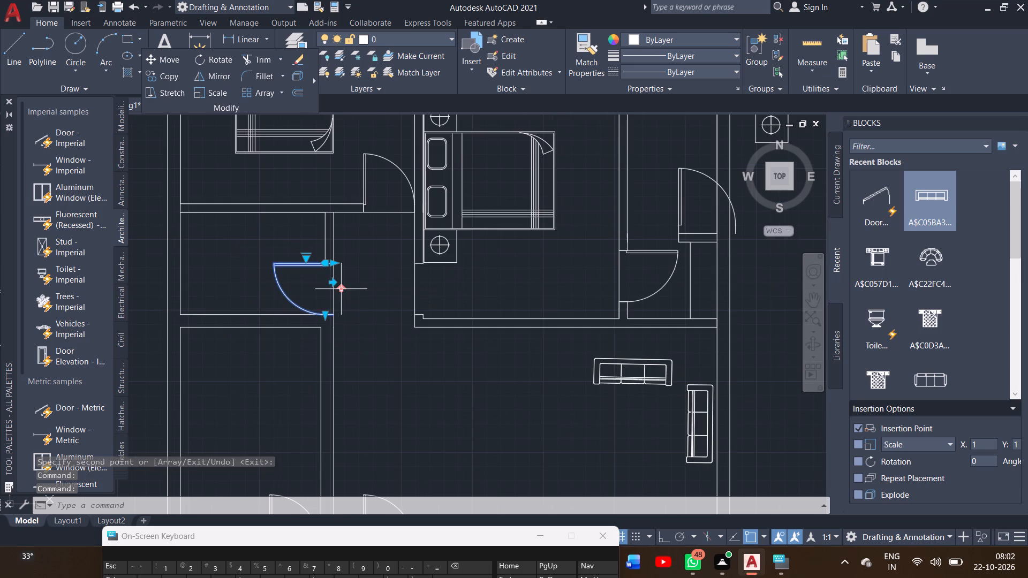
{"action": "scroll", "coordinate": [338, 287], "scroll_direction": "down", "scroll_amount": 1, "text": "ctrl"}
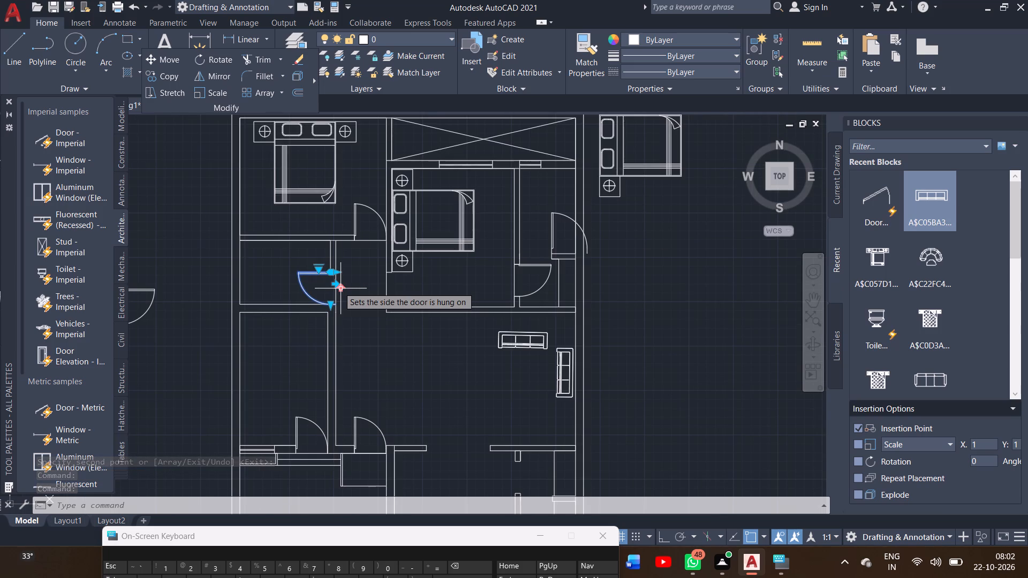
{"action": "scroll", "coordinate": [338, 287], "scroll_direction": "up", "scroll_amount": 1, "text": "ctrl"}
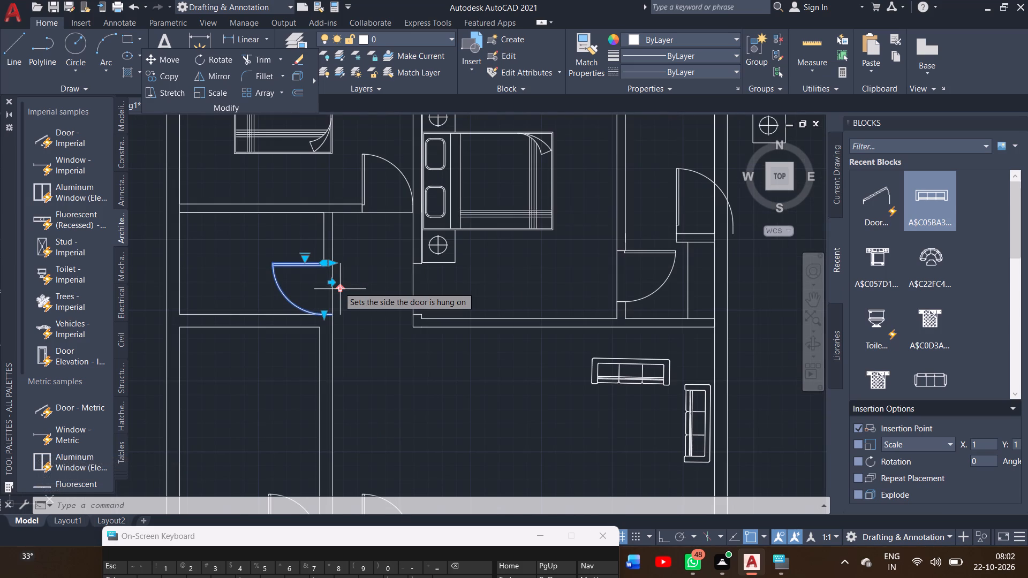
{"action": "scroll", "coordinate": [338, 287], "scroll_direction": "down", "scroll_amount": 2, "text": "ctrl"}
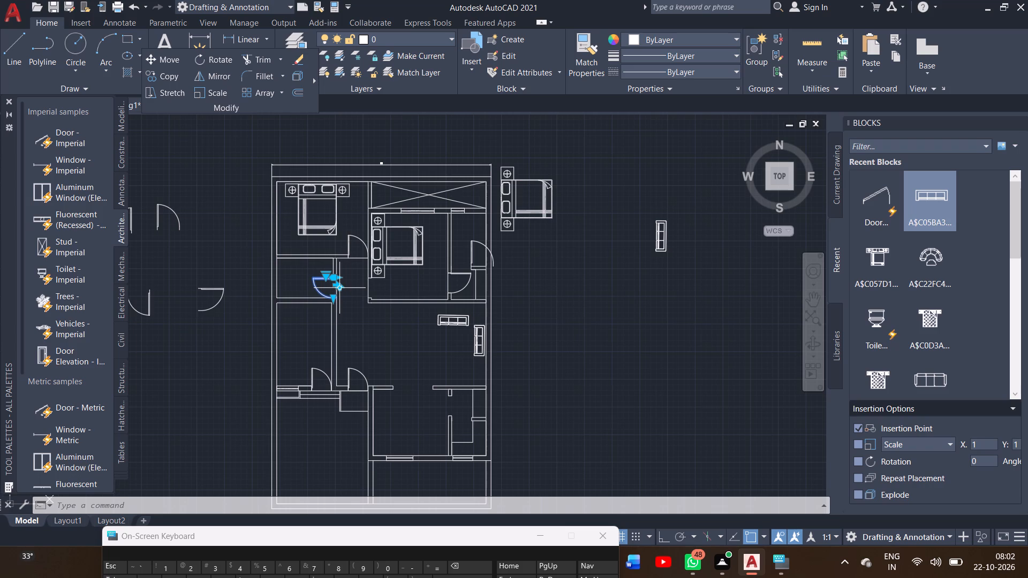
{"action": "left_click", "coordinate": [211, 287]}
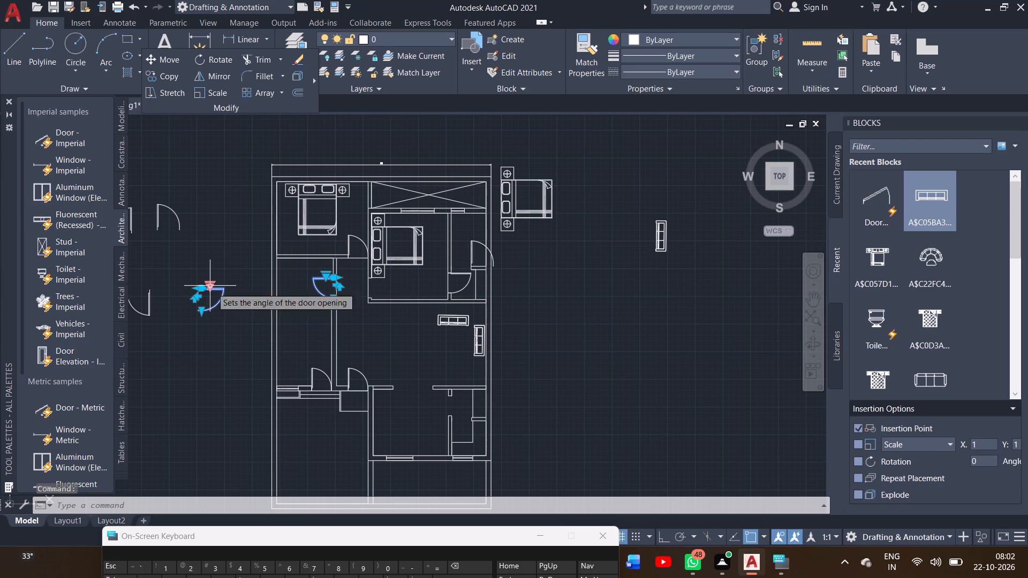
{"action": "left_click", "coordinate": [153, 72]}
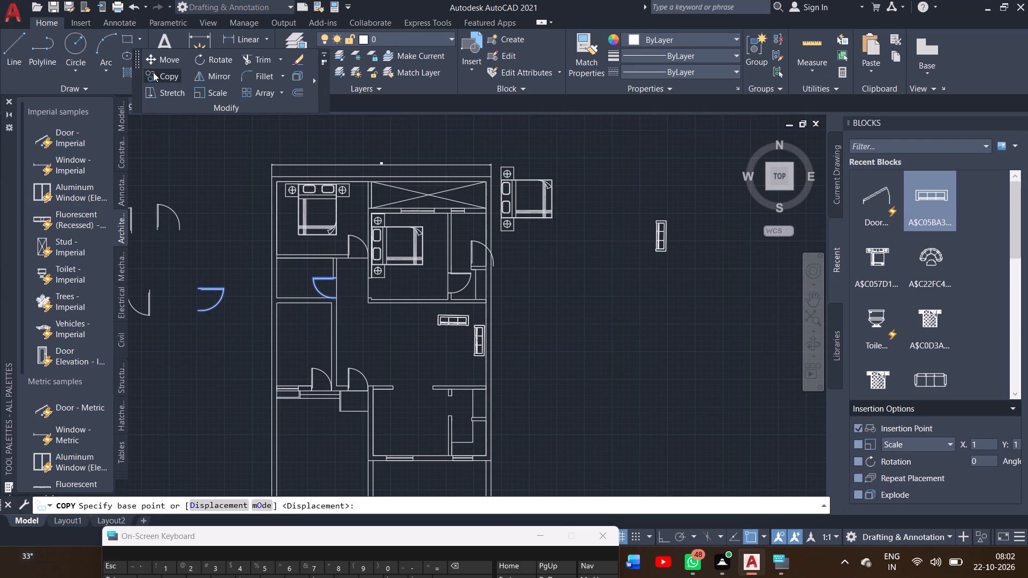
{"action": "scroll", "coordinate": [182, 290], "scroll_direction": "up", "scroll_amount": 2, "text": "ctrl"}
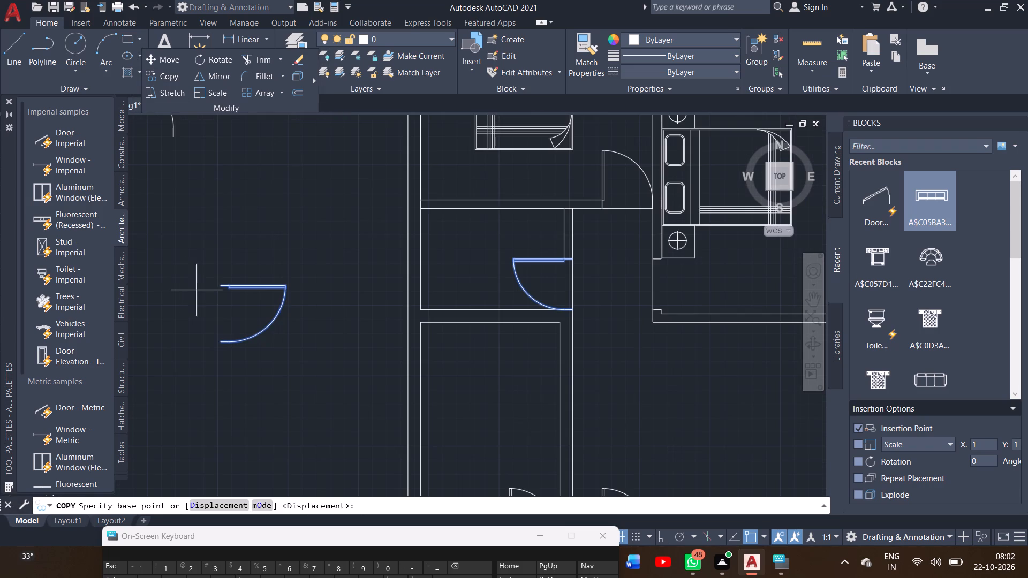
{"action": "left_click", "coordinate": [222, 284]}
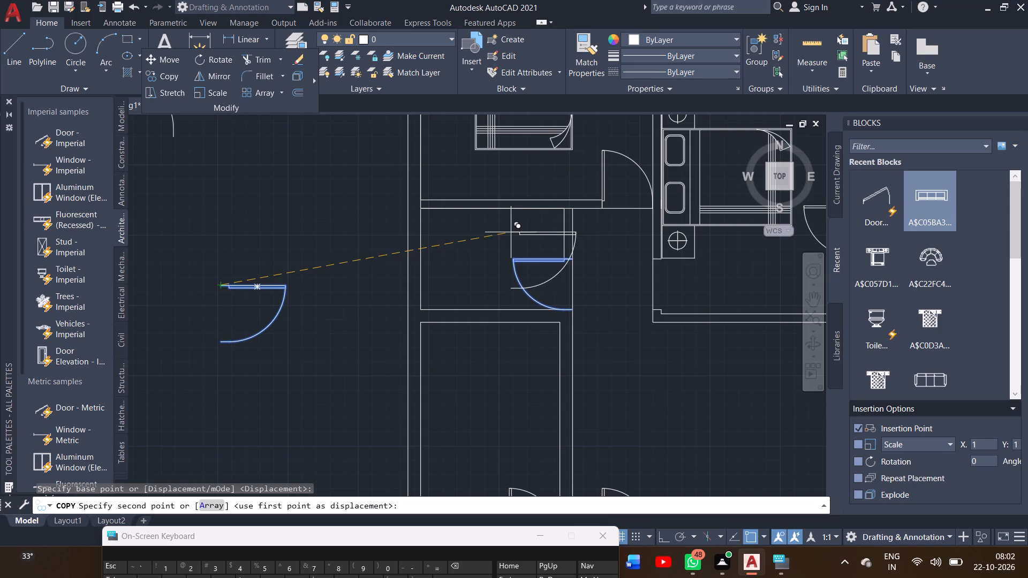
{"action": "left_click", "coordinate": [654, 262]}
{"action": "right_click", "coordinate": [610, 270]}
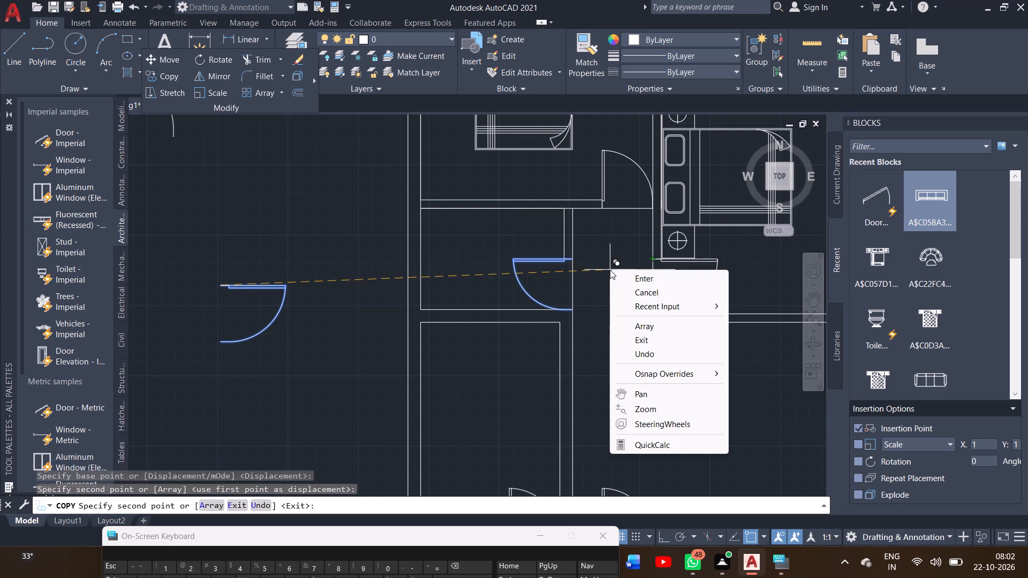
{"action": "left_click", "coordinate": [632, 279]}
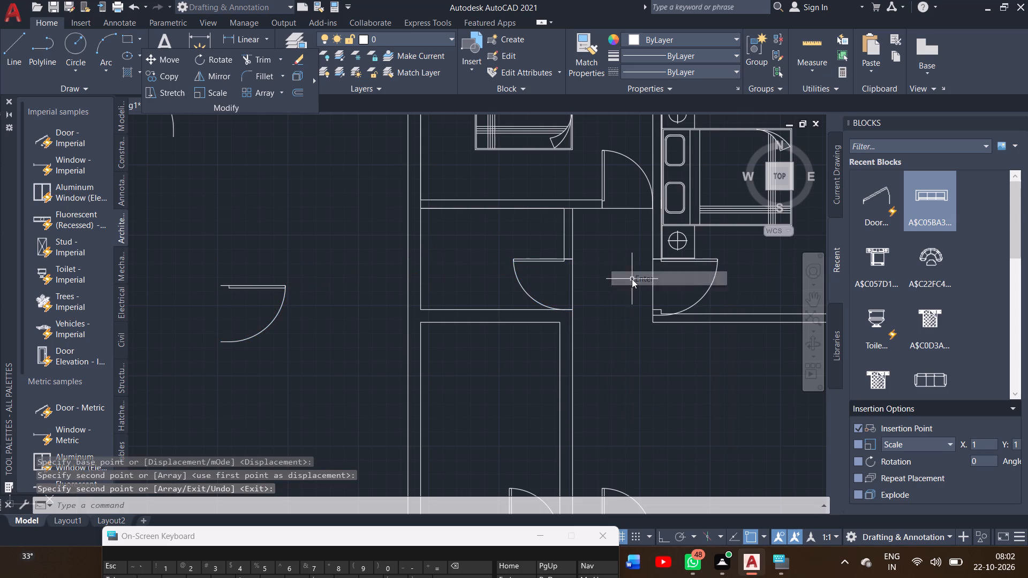
Scale down the copied door about its hinge end so that its swing fits the opening in the middle bedroom's west wall.
{"action": "left_click", "coordinate": [817, 307]}
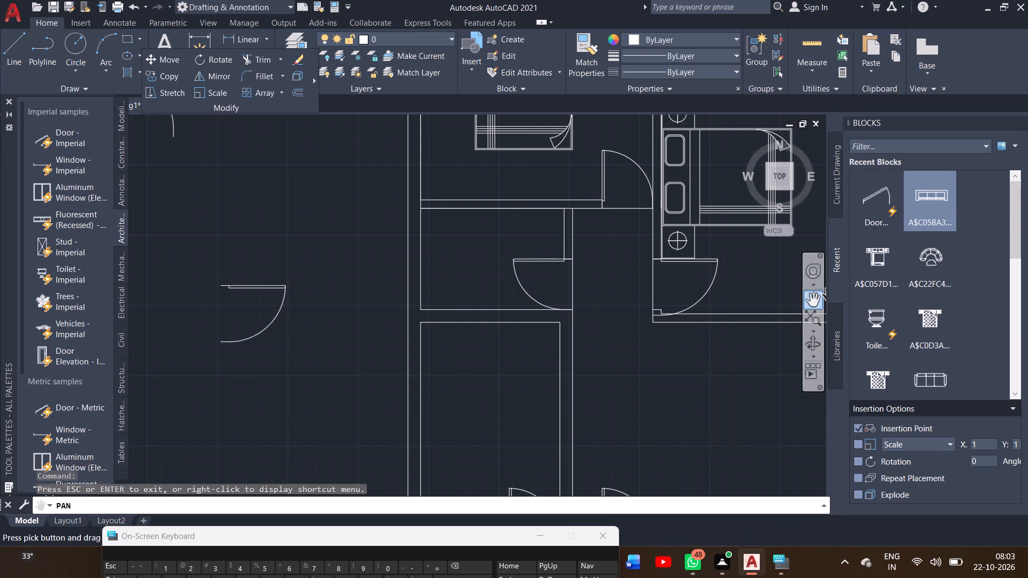
{"action": "left_click_drag", "start_coordinate": [773, 297], "coordinate": [578, 333]}
{"action": "scroll", "coordinate": [578, 333], "scroll_direction": "up", "scroll_amount": 1, "text": "ctrl"}
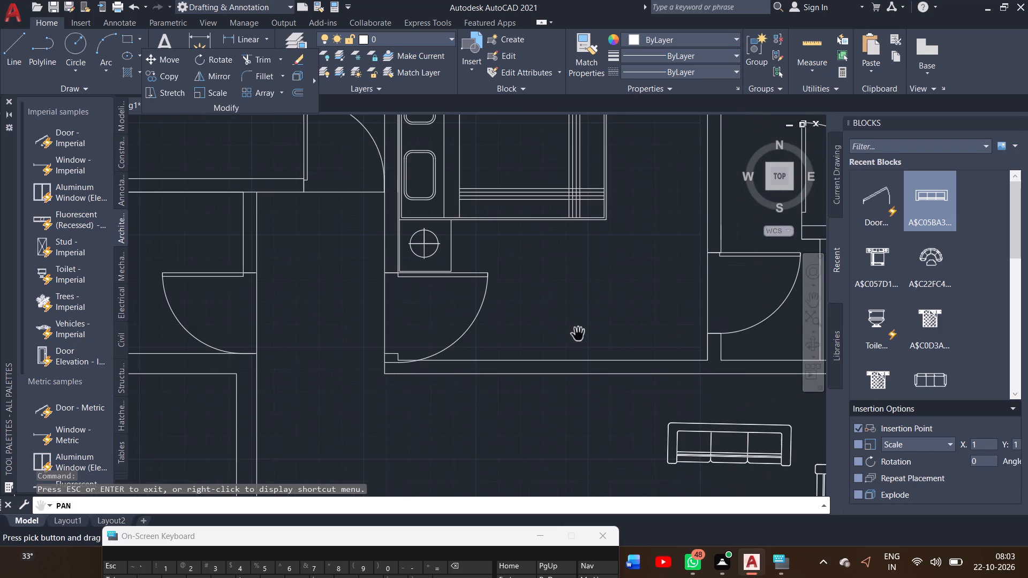
{"action": "right_click", "coordinate": [578, 333]}
{"action": "left_click", "coordinate": [591, 340]}
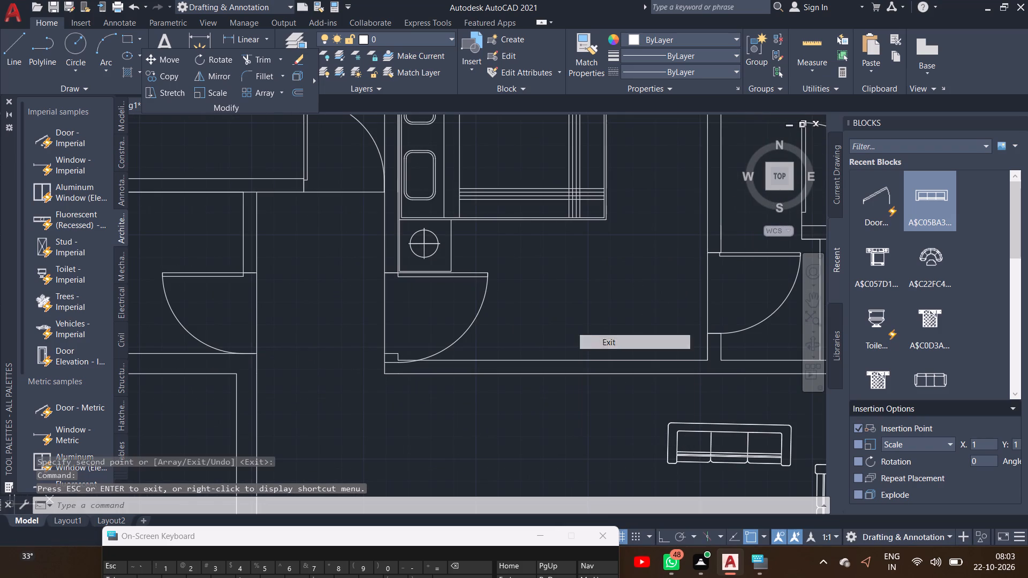
{"action": "left_click", "coordinate": [485, 283]}
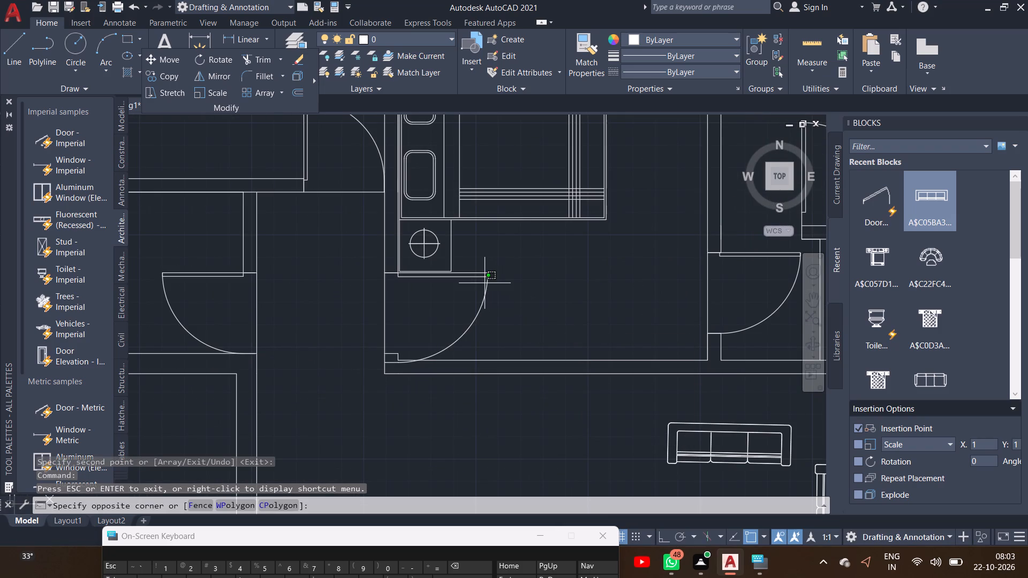
{"action": "left_click", "coordinate": [485, 276]}
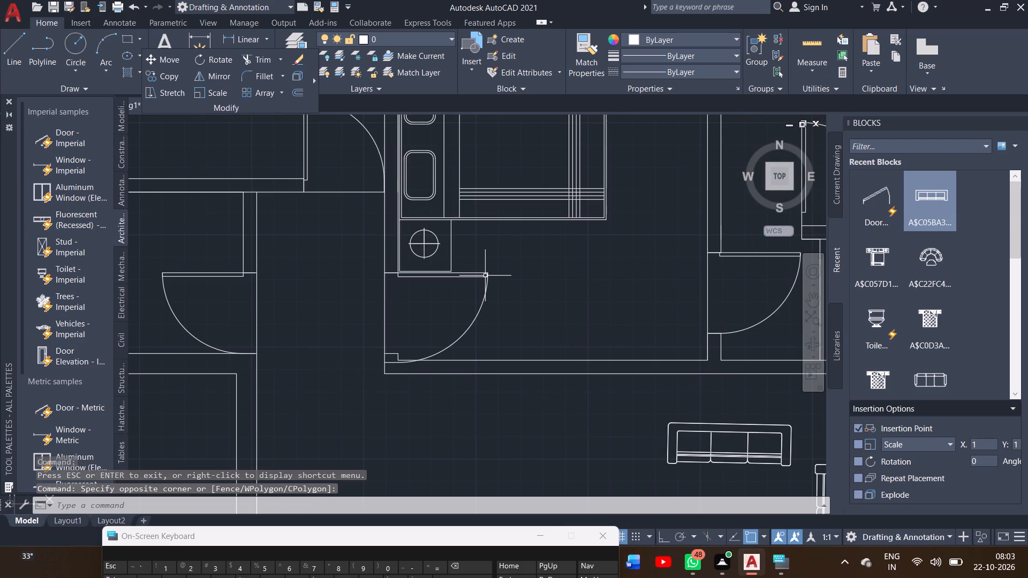
{"action": "left_click_drag", "start_coordinate": [499, 272], "coordinate": [477, 344]}
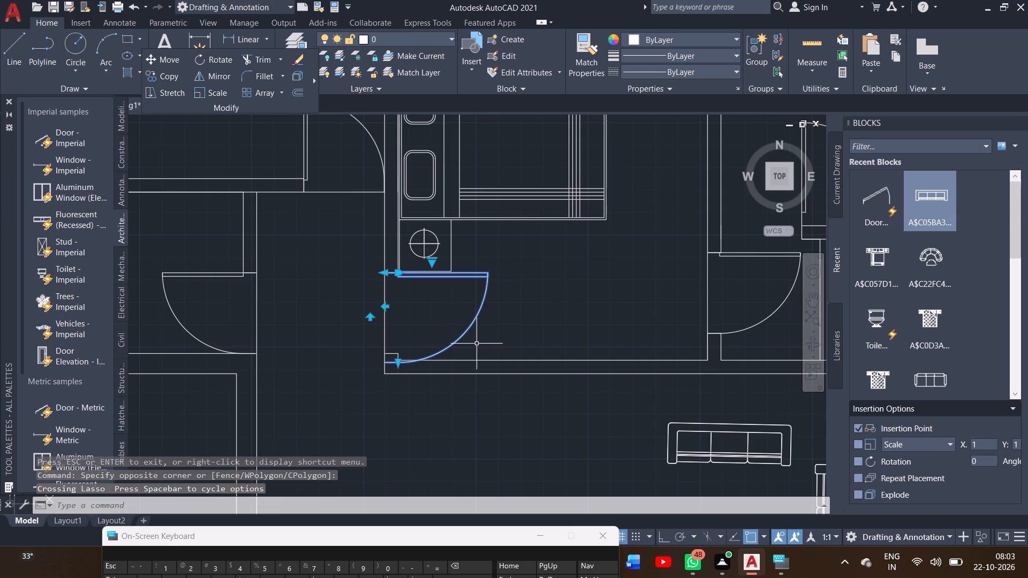
{"action": "left_click", "coordinate": [197, 93]}
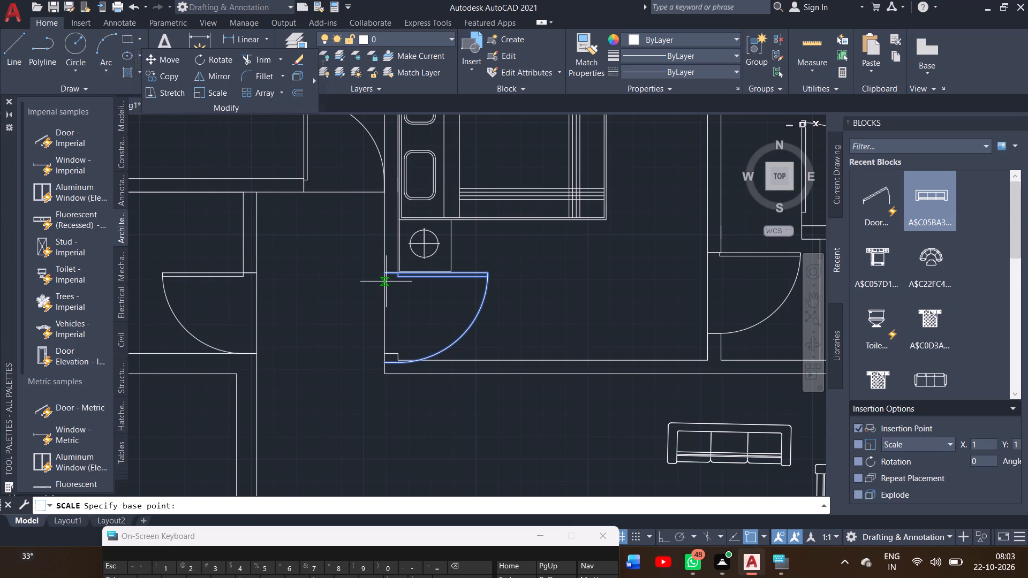
{"action": "scroll", "coordinate": [387, 282], "scroll_direction": "up", "scroll_amount": 2, "text": "ctrl"}
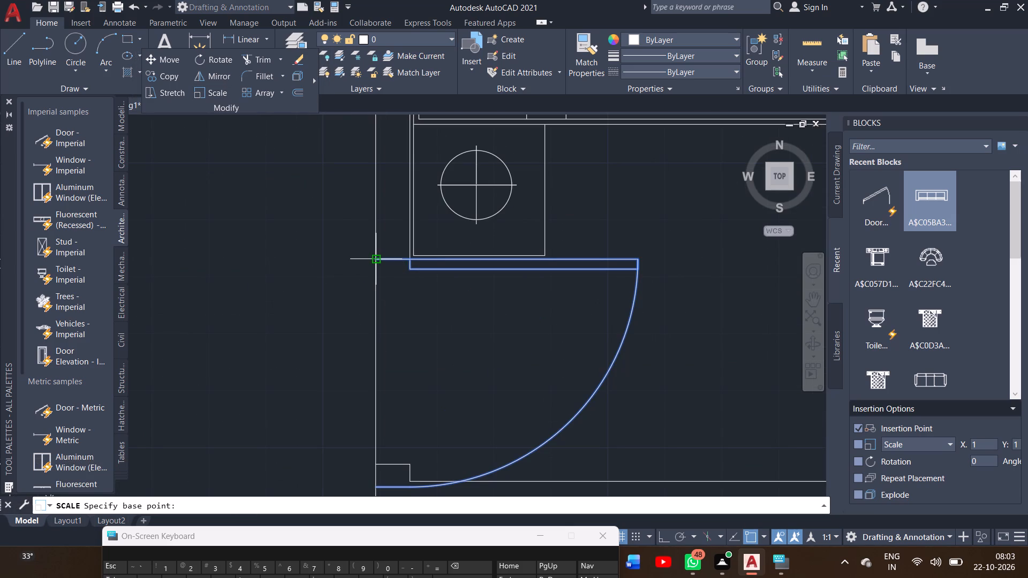
{"action": "left_click_drag", "start_coordinate": [379, 263], "coordinate": [399, 372]}
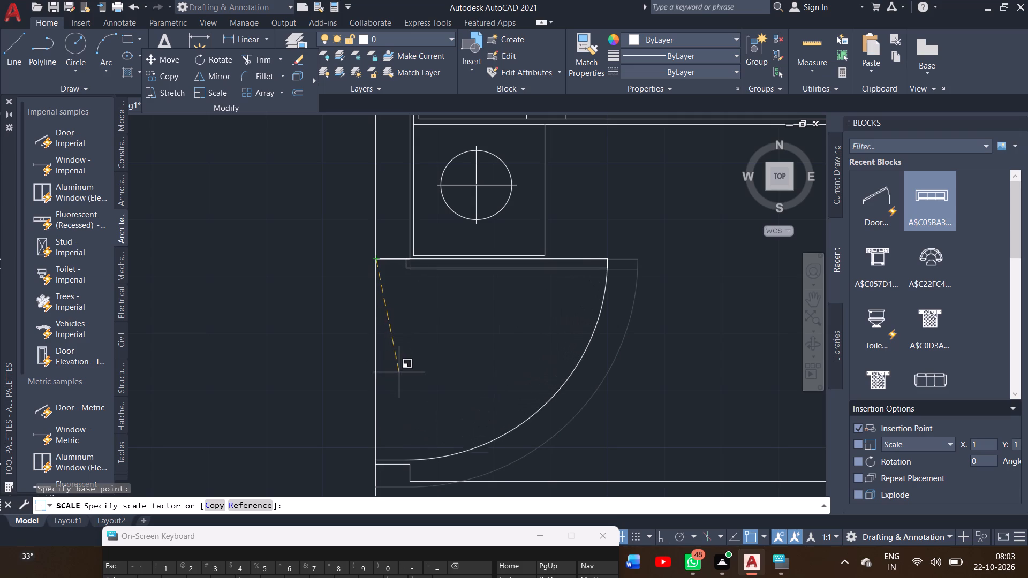
{"action": "left_click_drag", "start_coordinate": [399, 372], "coordinate": [400, 375]}
{"action": "left_click", "coordinate": [400, 375]}
{"action": "scroll", "coordinate": [400, 375], "scroll_direction": "down", "scroll_amount": 2, "text": "ctrl"}
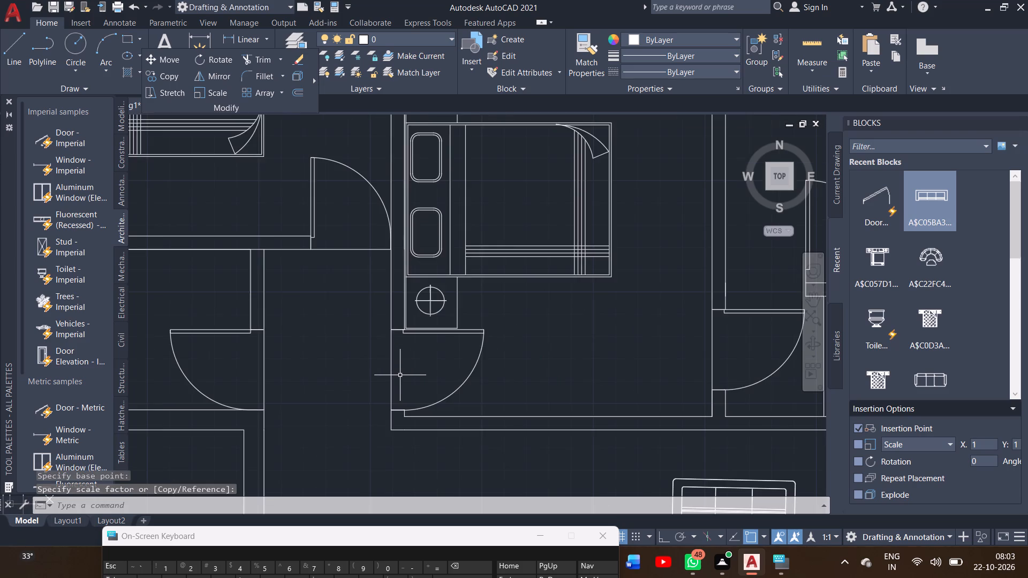
Flip the oversized north-swinging door east of the middle bedroom so that its hinge is on the east side.
{"action": "scroll", "coordinate": [400, 375], "scroll_direction": "down", "scroll_amount": 2, "text": "ctrl"}
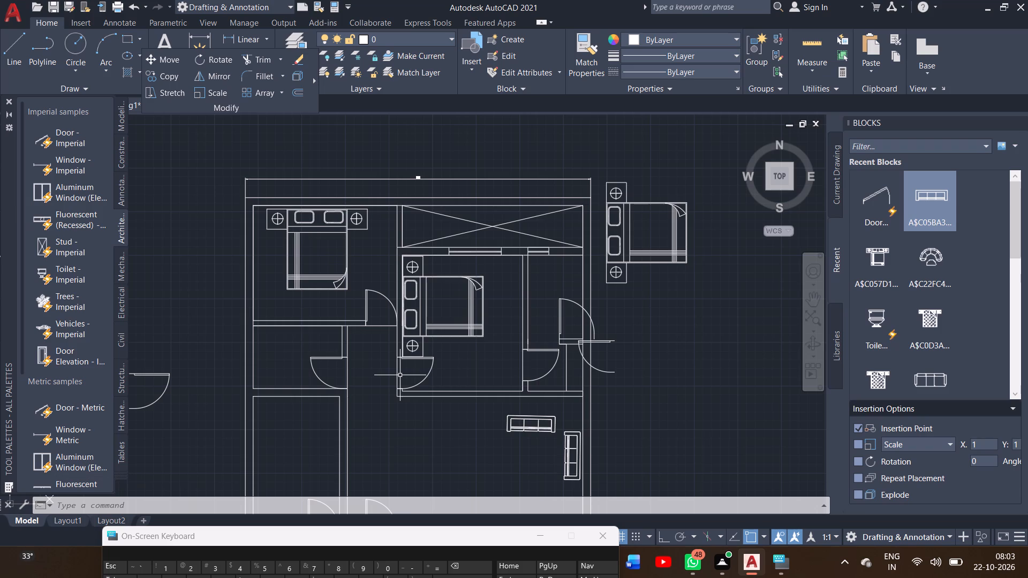
{"action": "scroll", "coordinate": [586, 351], "scroll_direction": "up", "scroll_amount": 1, "text": "ctrl"}
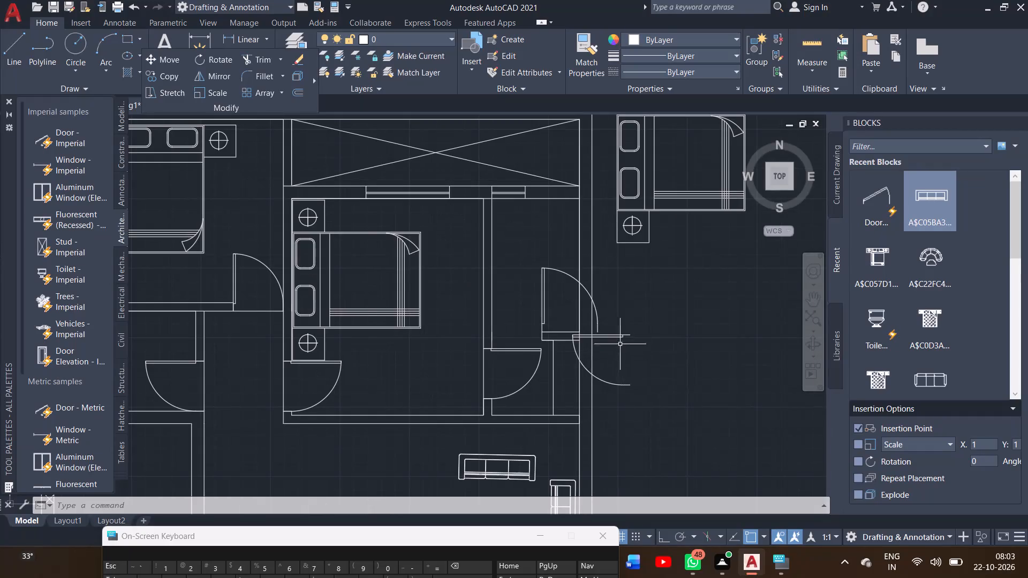
{"action": "left_click", "coordinate": [563, 273]}
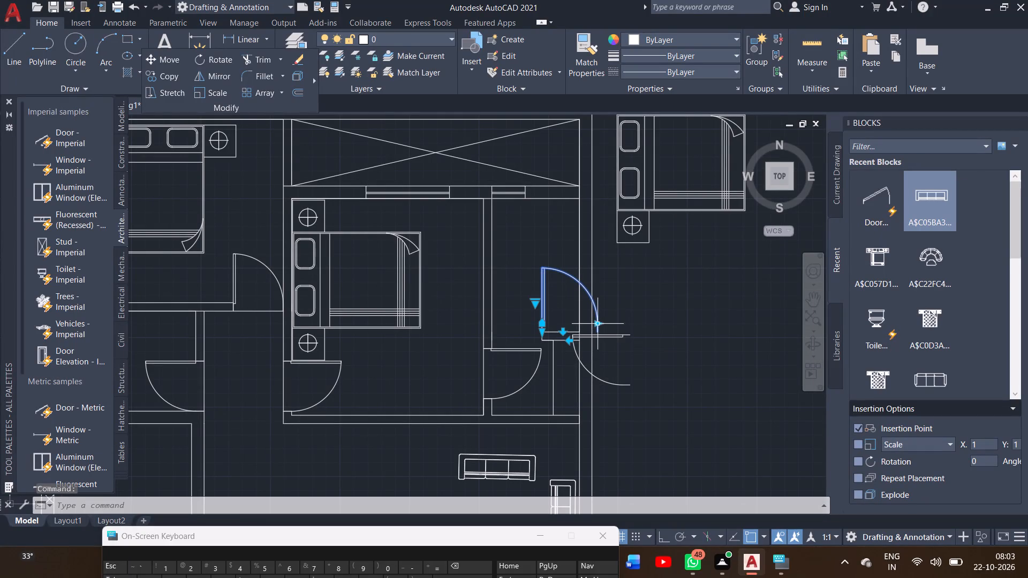
{"action": "left_click", "coordinate": [567, 344]}
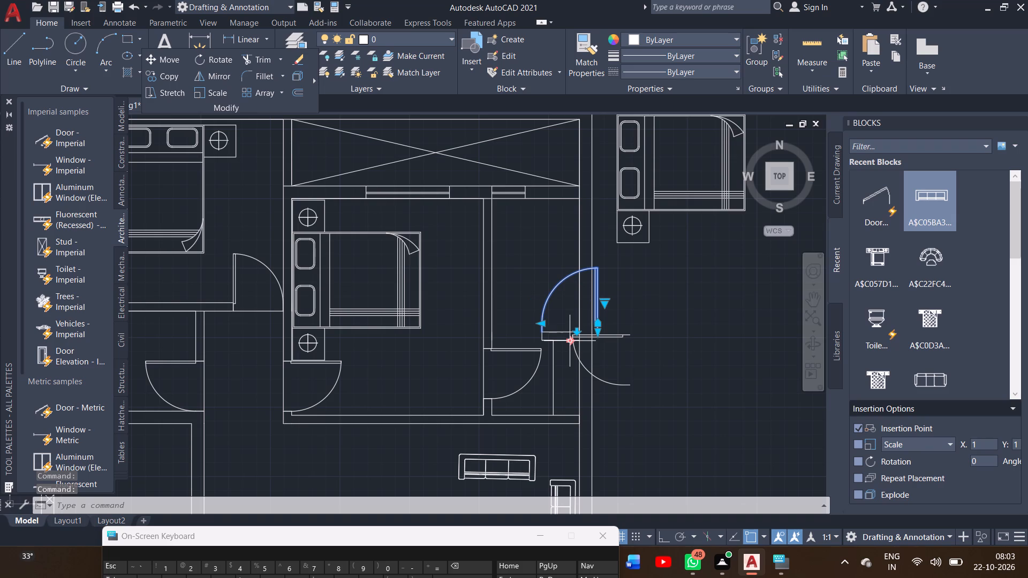
Copy the flipped door by its hinge end to the northwest corner of the short wall in the narrow east room.
{"action": "left_click", "coordinate": [145, 79]}
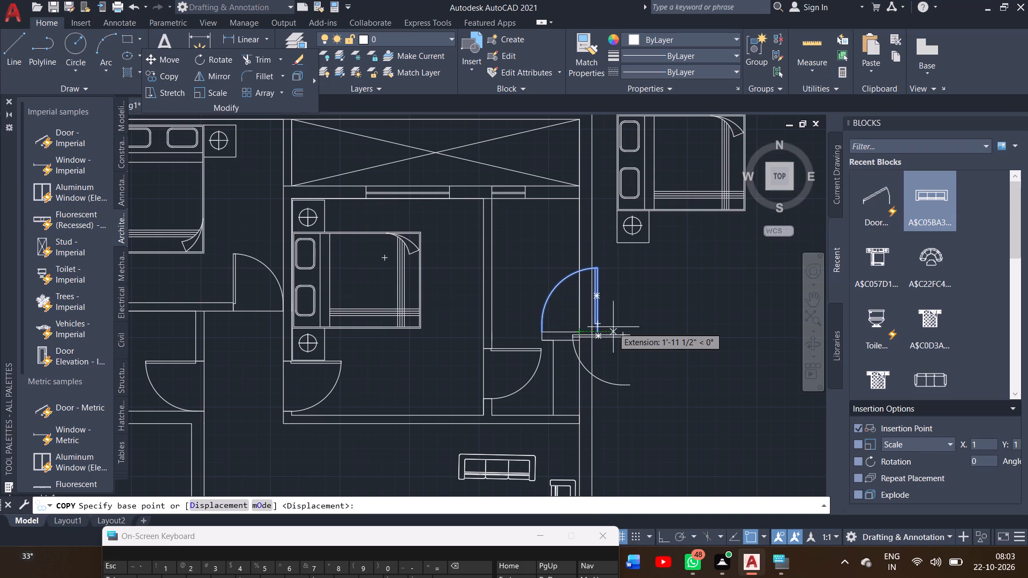
{"action": "scroll", "coordinate": [607, 328], "scroll_direction": "up", "scroll_amount": 2, "text": "ctrl"}
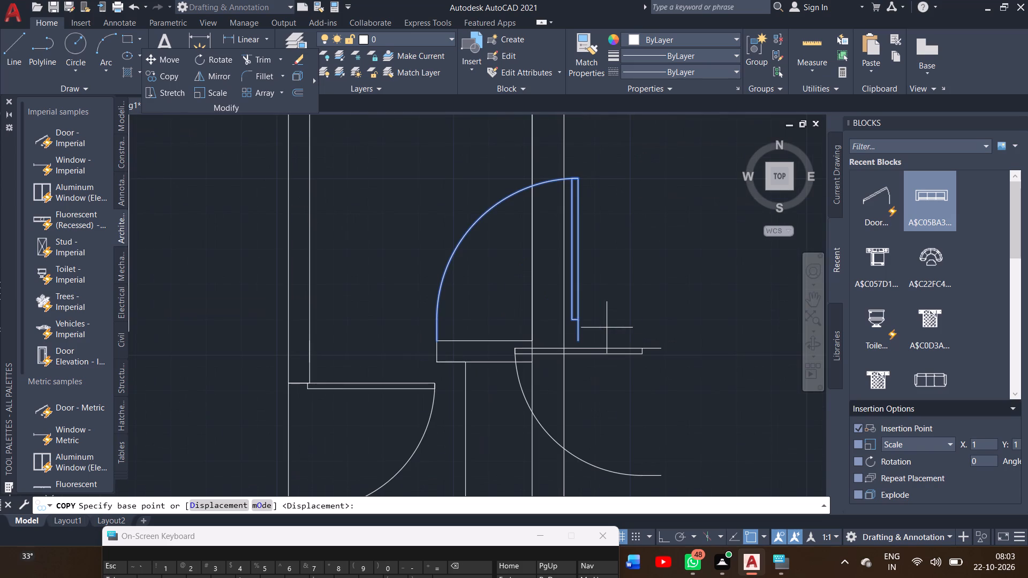
{"action": "left_click", "coordinate": [578, 340]}
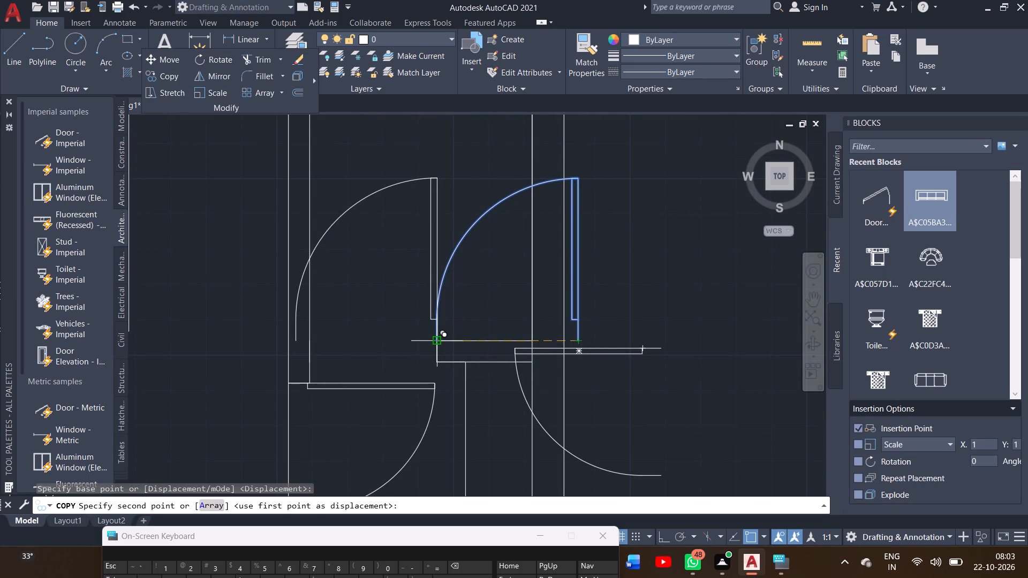
{"action": "left_click", "coordinate": [440, 345]}
{"action": "right_click", "coordinate": [462, 340]}
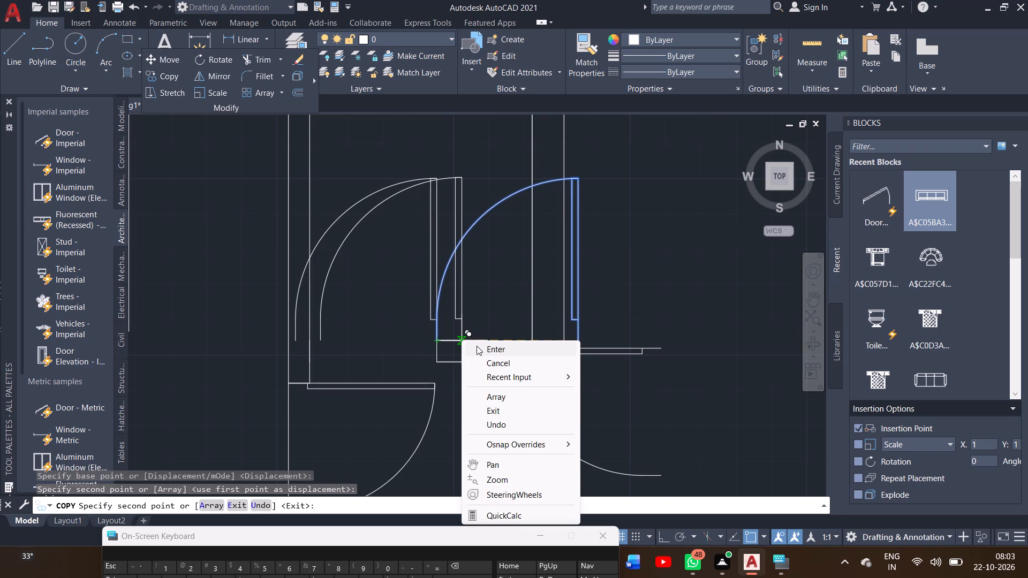
{"action": "left_click", "coordinate": [477, 346]}
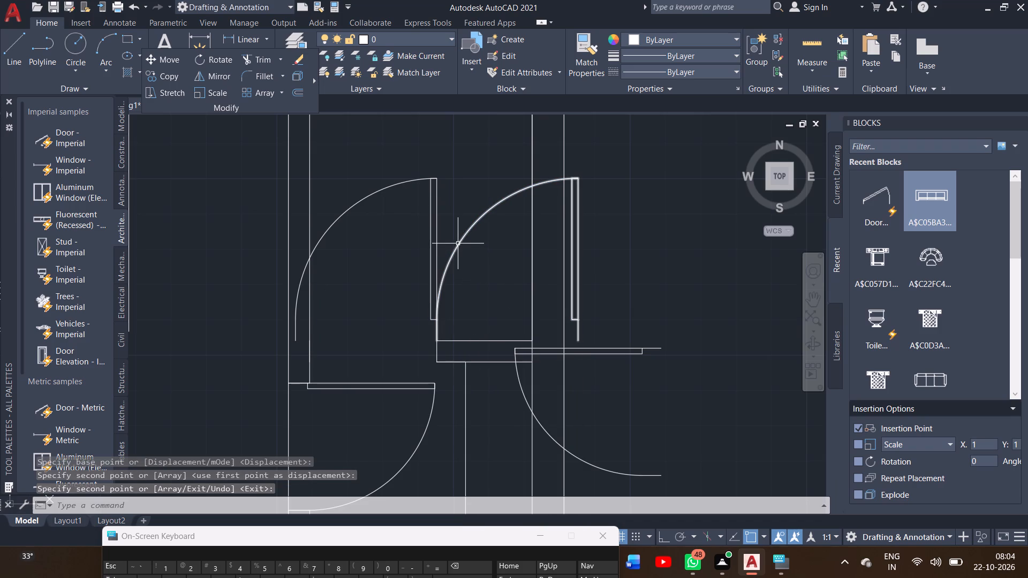
Erase the original flipped door that overlaps the short wall and the east exterior wall.
{"action": "left_click", "coordinate": [458, 244]}
{"action": "key", "text": "Delete"}
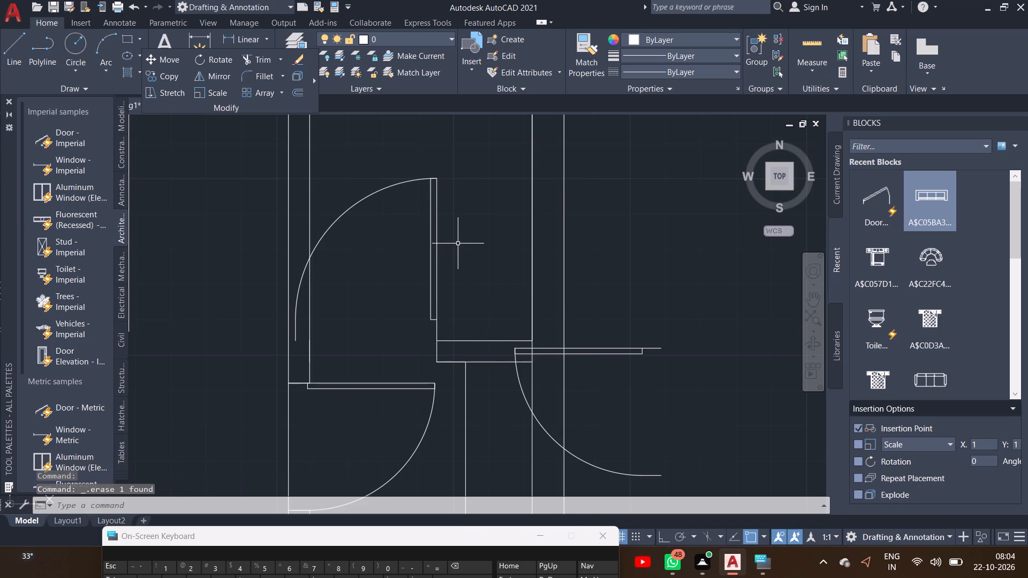
Move the copied door south so that its hinge end sits on the short wall's southwest corner.
{"action": "left_click", "coordinate": [437, 235]}
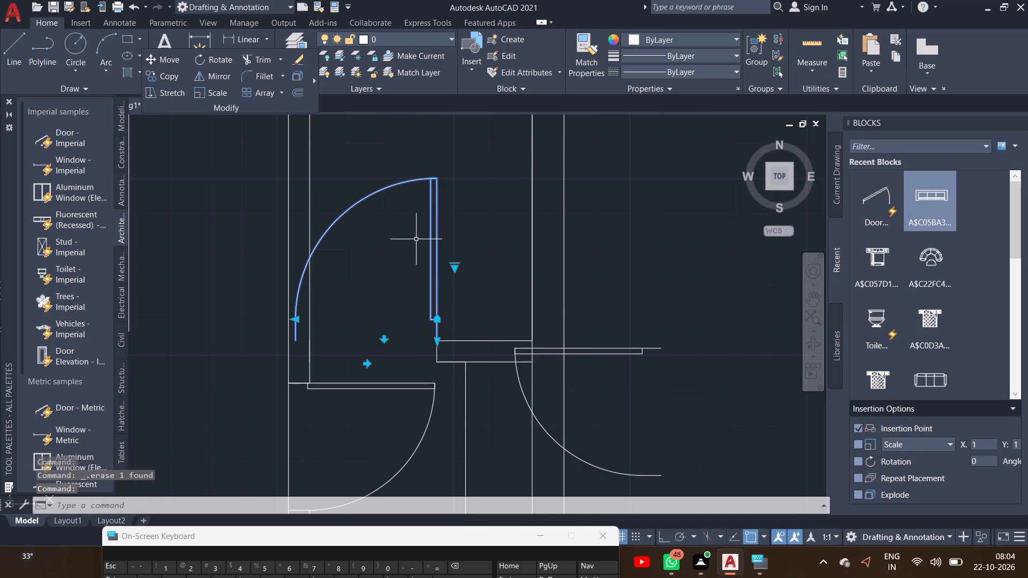
{"action": "left_click", "coordinate": [169, 60]}
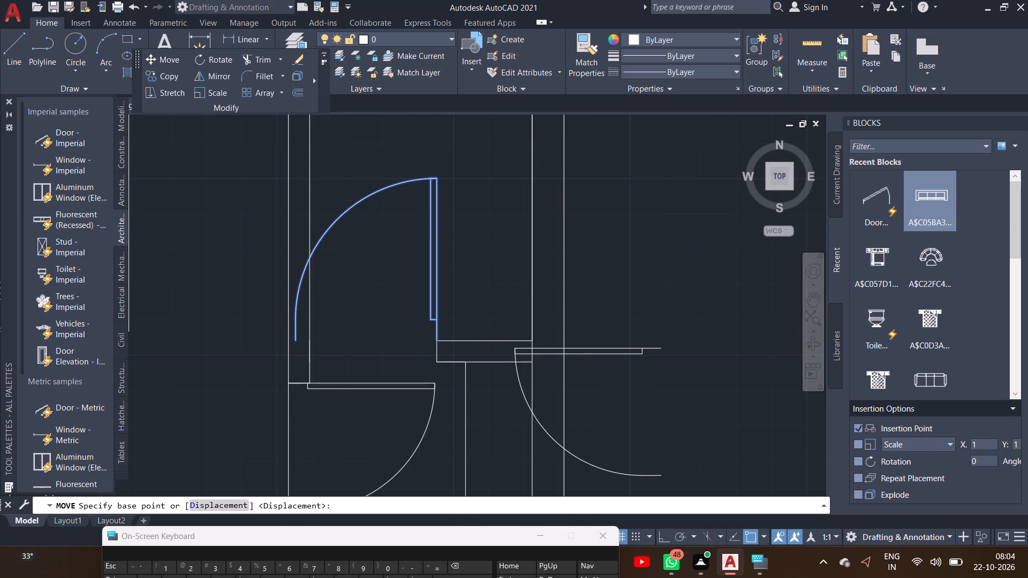
{"action": "left_click_drag", "start_coordinate": [440, 338], "coordinate": [442, 361]}
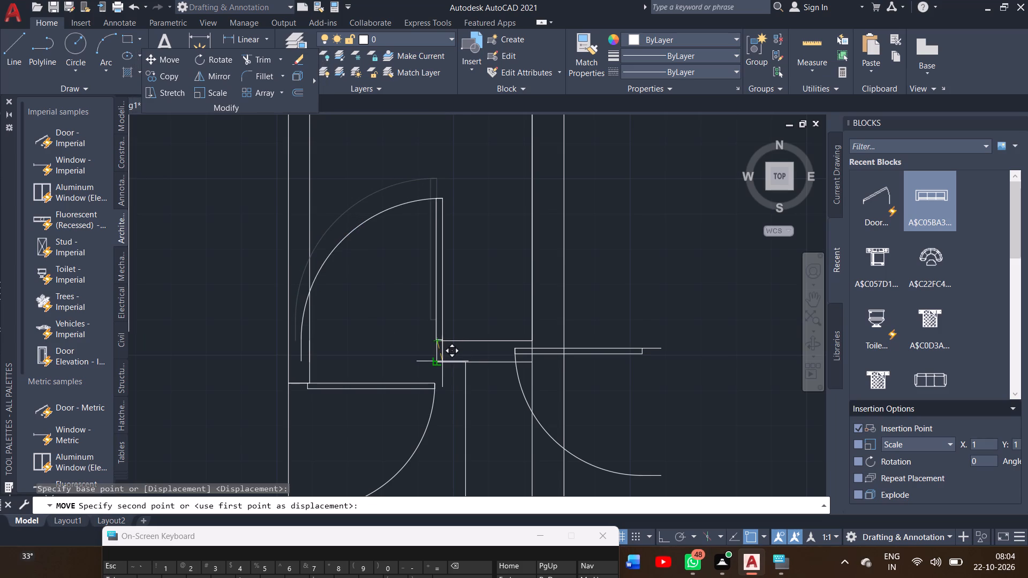
{"action": "left_click_drag", "start_coordinate": [442, 361], "coordinate": [433, 361]}
{"action": "left_click", "coordinate": [433, 361]}
{"action": "right_click", "coordinate": [457, 324]}
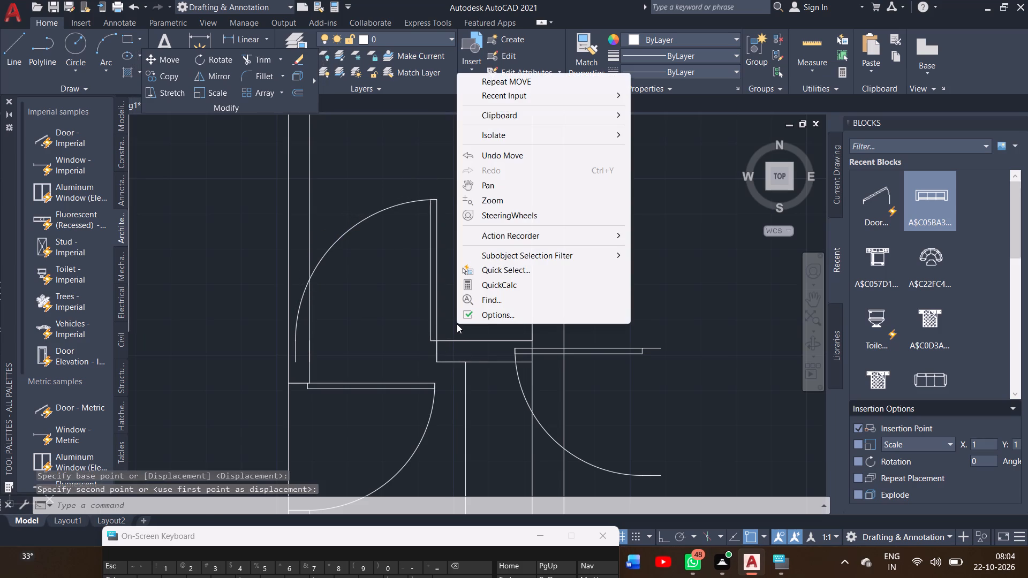
Scale down the moved door about its hinge end so that its swing meets the east face of the middle bedroom's east wall.
{"action": "left_click", "coordinate": [409, 161]}
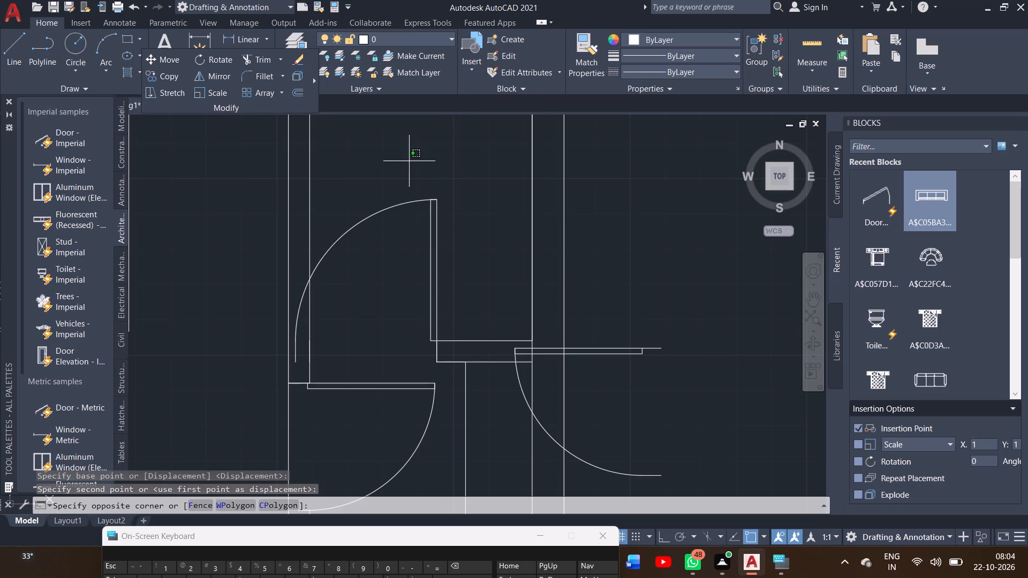
{"action": "left_click", "coordinate": [437, 231]}
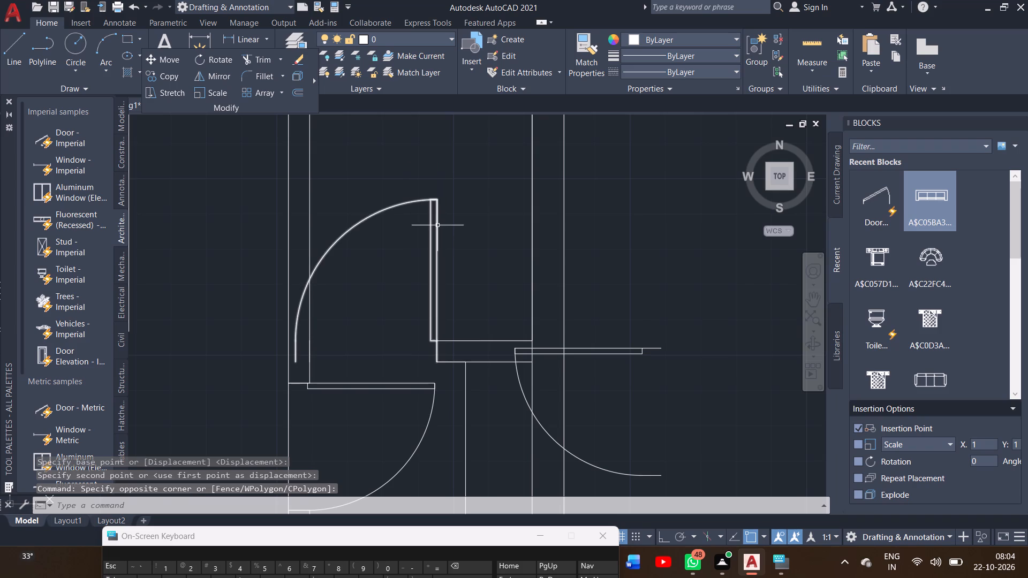
{"action": "left_click", "coordinate": [437, 225]}
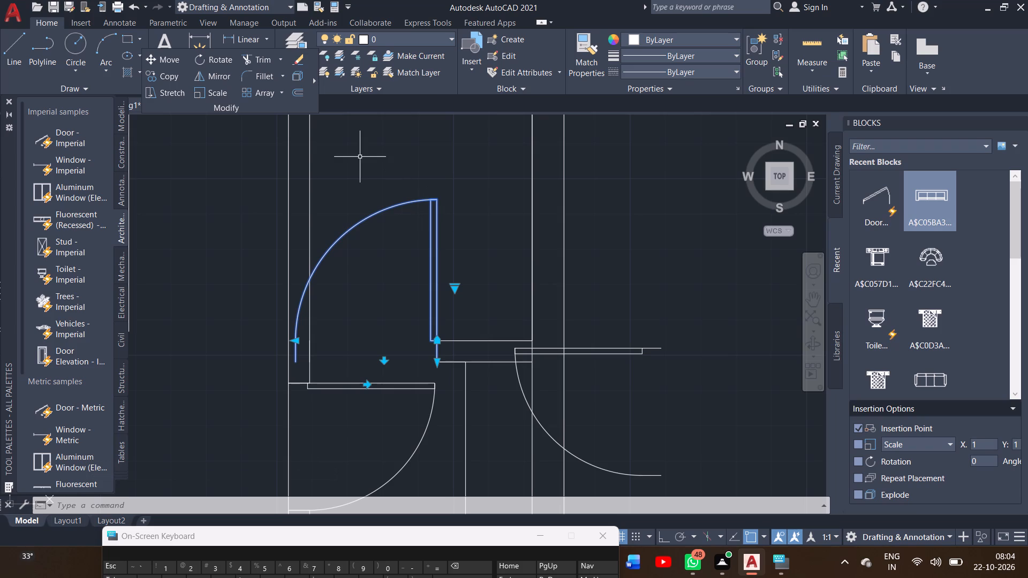
{"action": "left_click", "coordinate": [203, 89]}
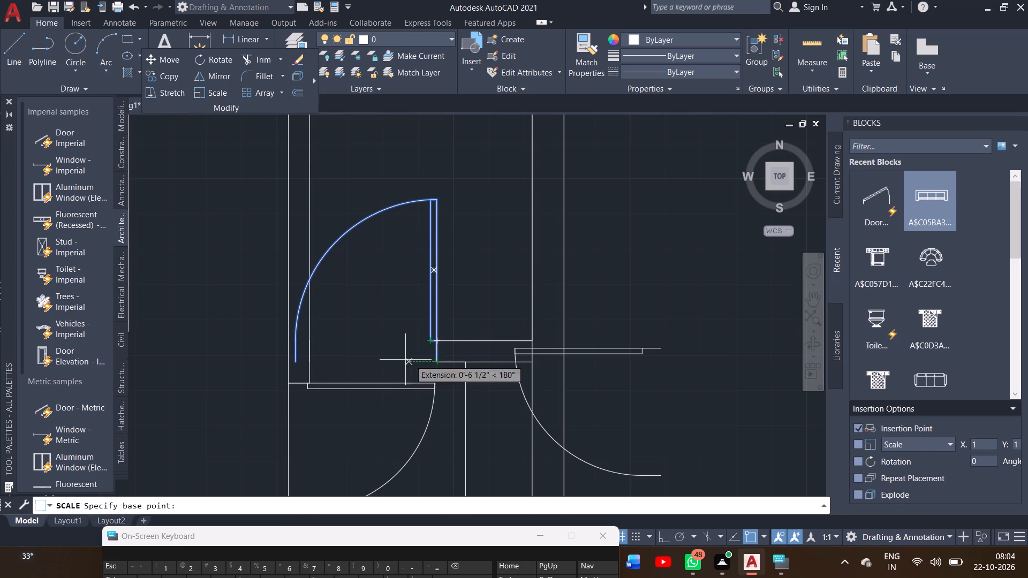
{"action": "left_click_drag", "start_coordinate": [435, 359], "coordinate": [429, 360]}
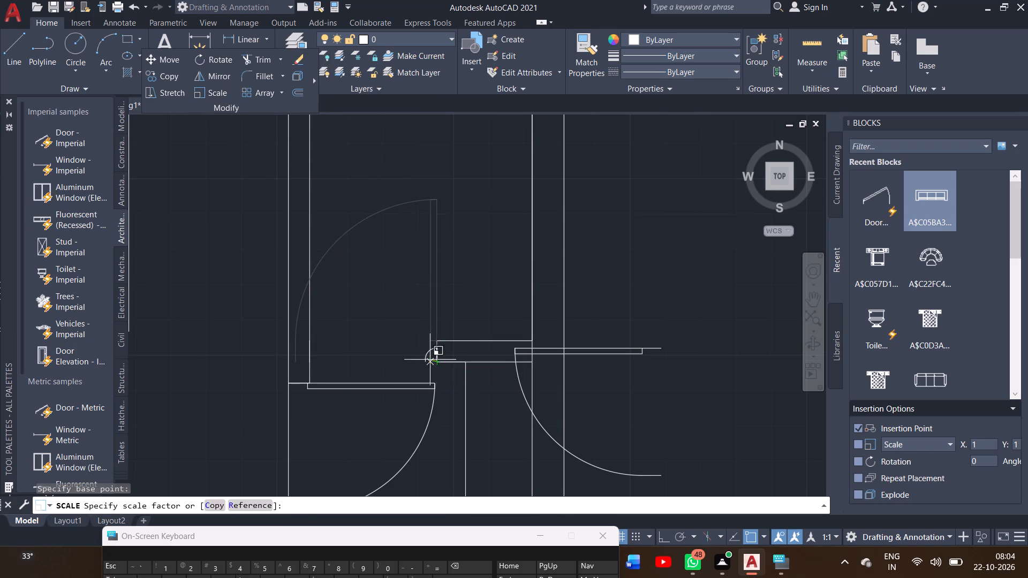
{"action": "left_click_drag", "start_coordinate": [429, 360], "coordinate": [367, 351]}
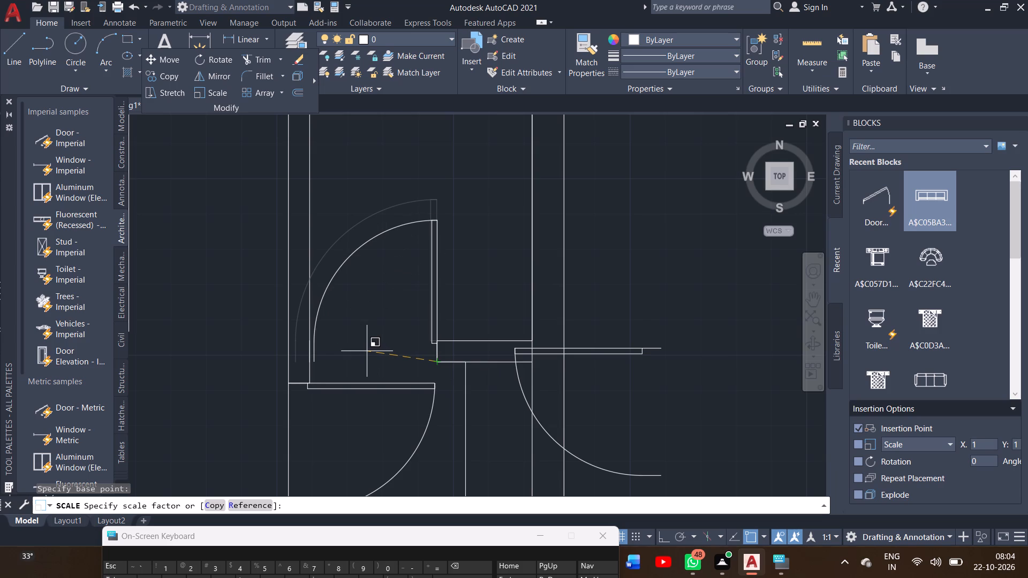
{"action": "left_click_drag", "start_coordinate": [367, 351], "coordinate": [366, 352]}
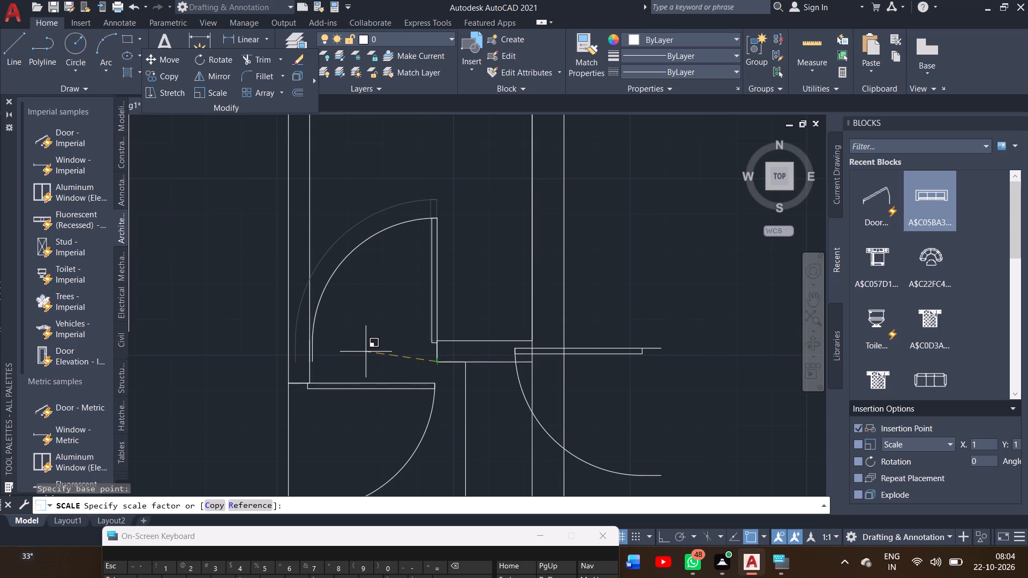
{"action": "left_click_drag", "start_coordinate": [366, 352], "coordinate": [364, 352]}
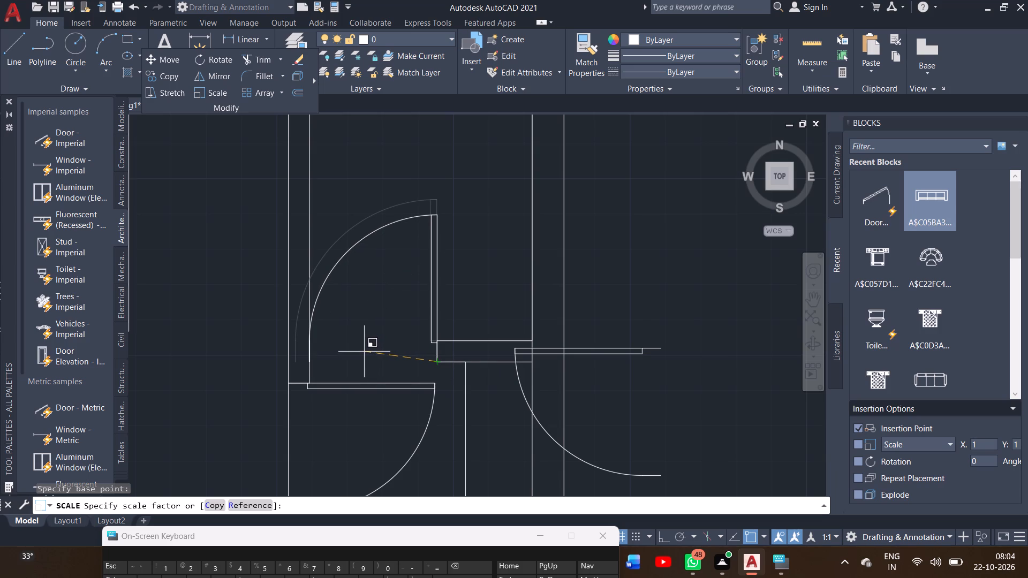
{"action": "left_click", "coordinate": [364, 352]}
Erase the leftover south-swinging door that crosses the east exterior wall beside the narrow room.
{"action": "scroll", "coordinate": [364, 352], "scroll_direction": "down", "scroll_amount": 2, "text": "ctrl"}
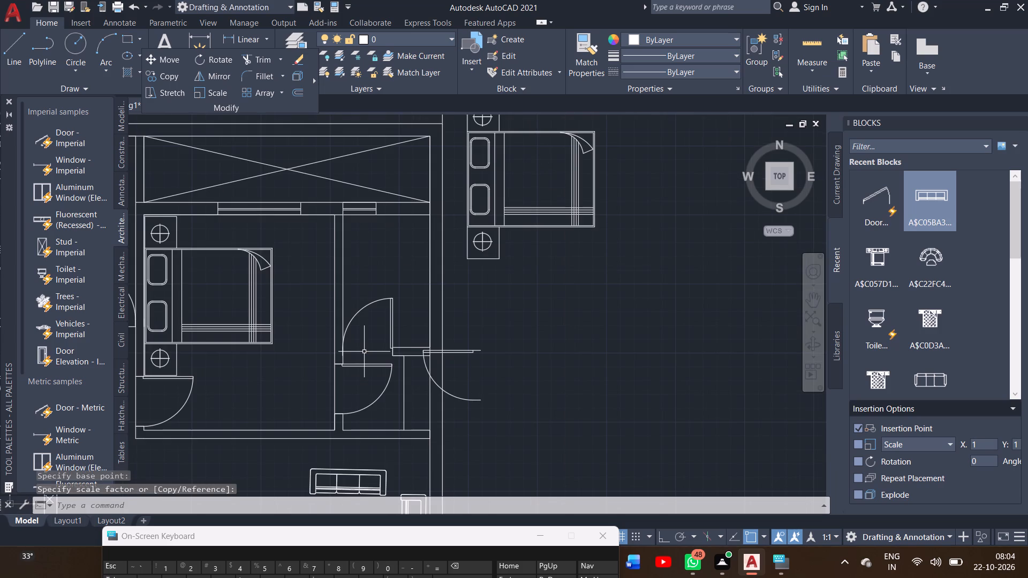
{"action": "left_click", "coordinate": [467, 400]}
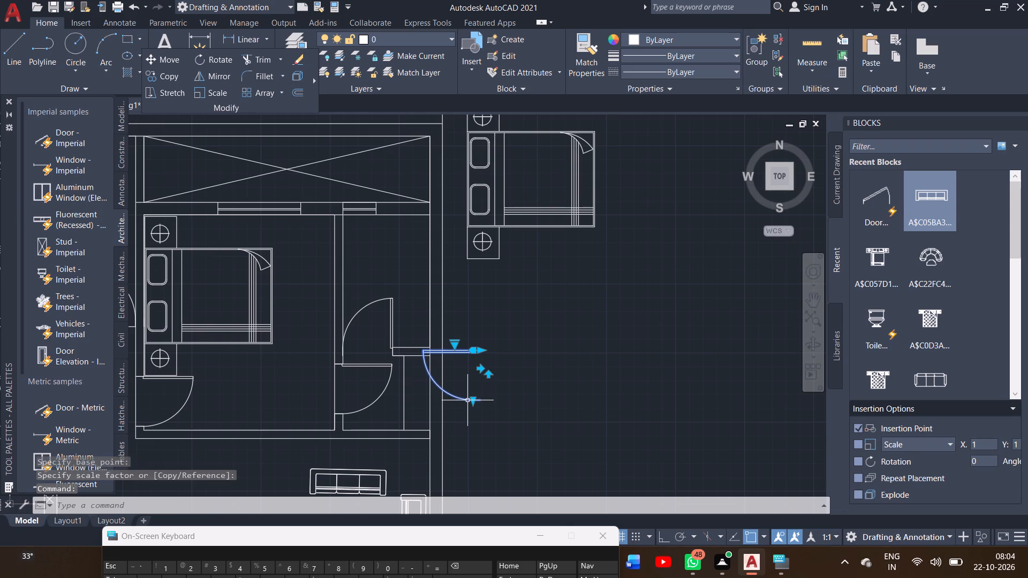
{"action": "key", "text": "Delete"}
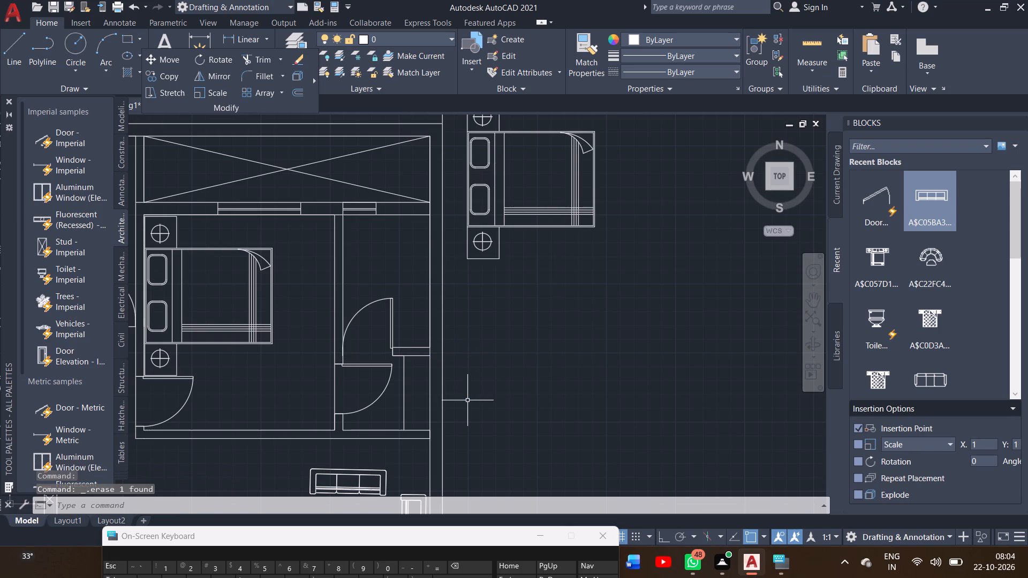
Review the whole floor plan, checking the door placements, furniture and remaining rooms.
{"action": "left_click", "coordinate": [809, 300]}
{"action": "left_click_drag", "start_coordinate": [555, 351], "coordinate": [606, 330]}
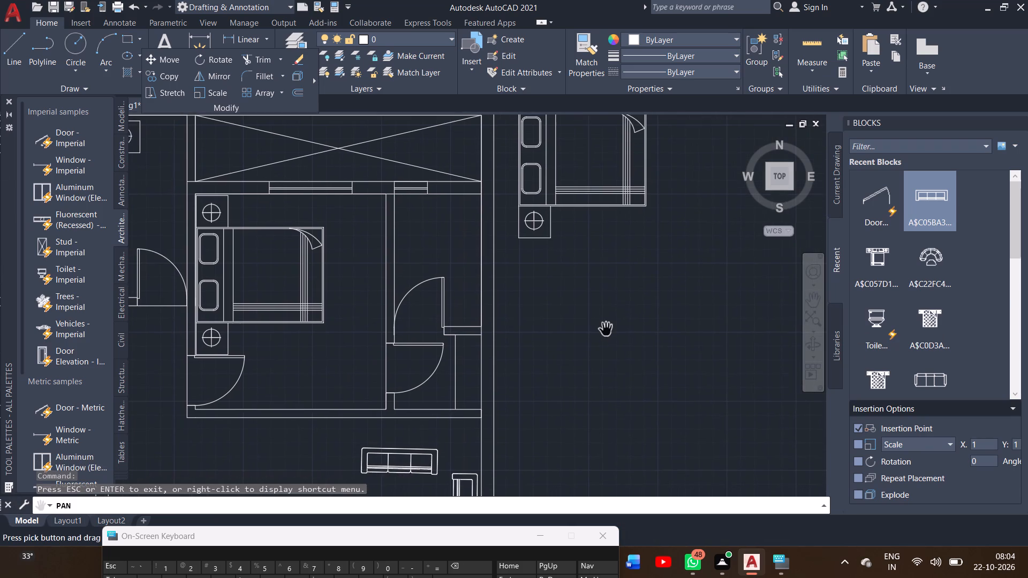
{"action": "scroll", "coordinate": [606, 330], "scroll_direction": "down", "scroll_amount": 3, "text": "ctrl"}
{"action": "left_click_drag", "start_coordinate": [616, 345], "coordinate": [619, 262]}
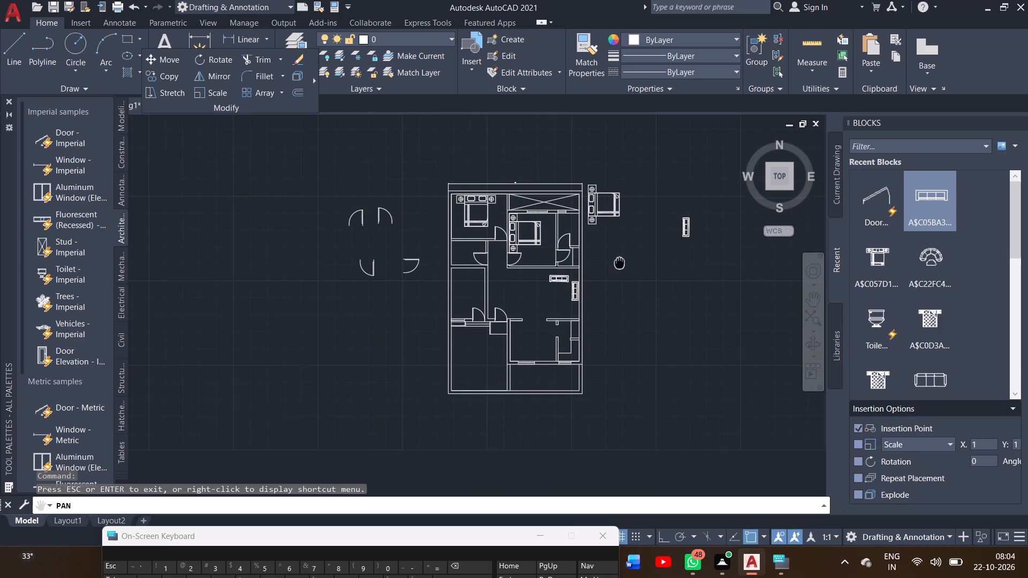
{"action": "left_click_drag", "start_coordinate": [619, 262], "coordinate": [618, 262]}
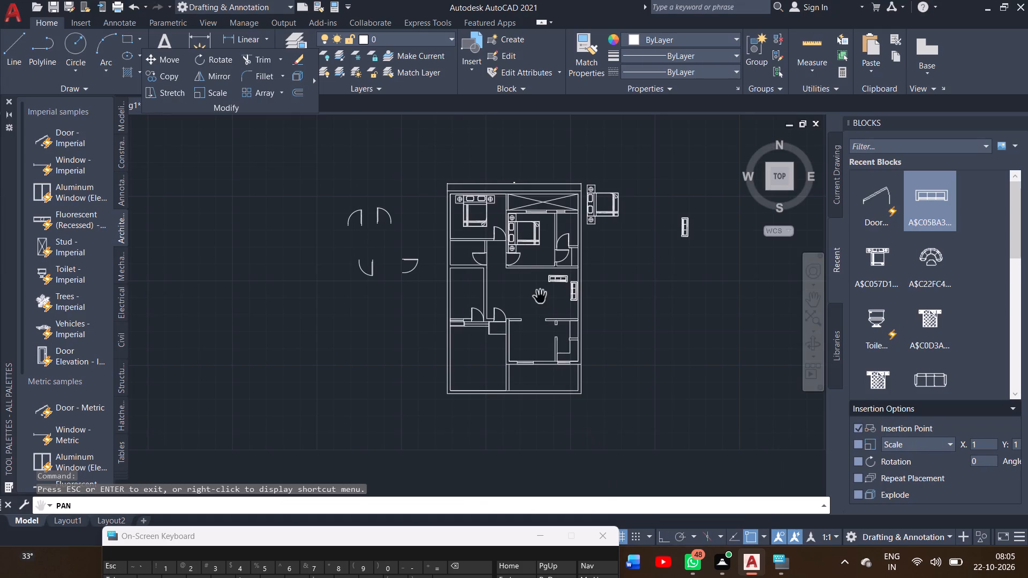
{"action": "scroll", "coordinate": [540, 296], "scroll_direction": "up", "scroll_amount": 2, "text": "ctrl"}
{"action": "left_click", "coordinate": [811, 300]}
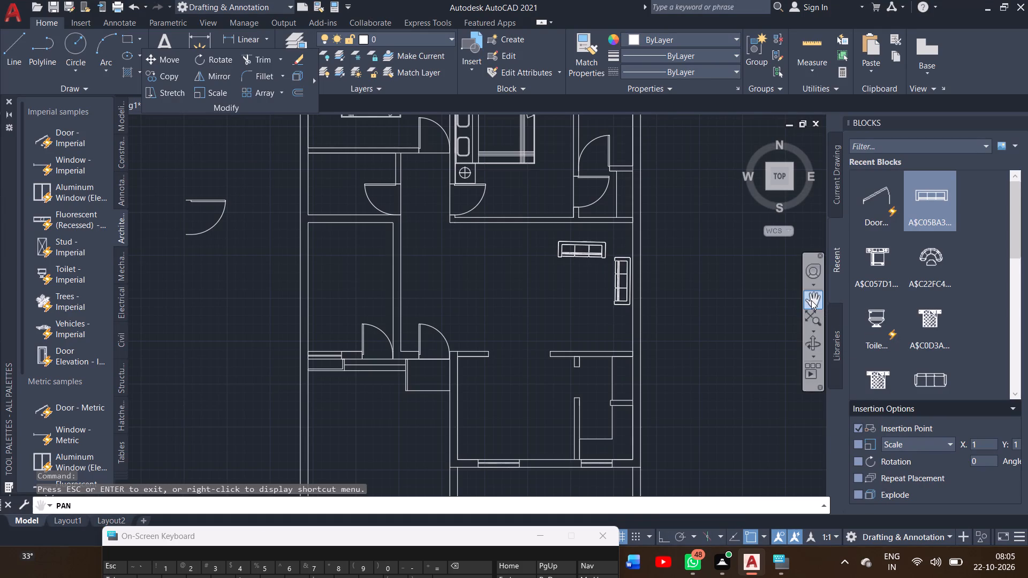
{"action": "left_click_drag", "start_coordinate": [733, 278], "coordinate": [721, 391]}
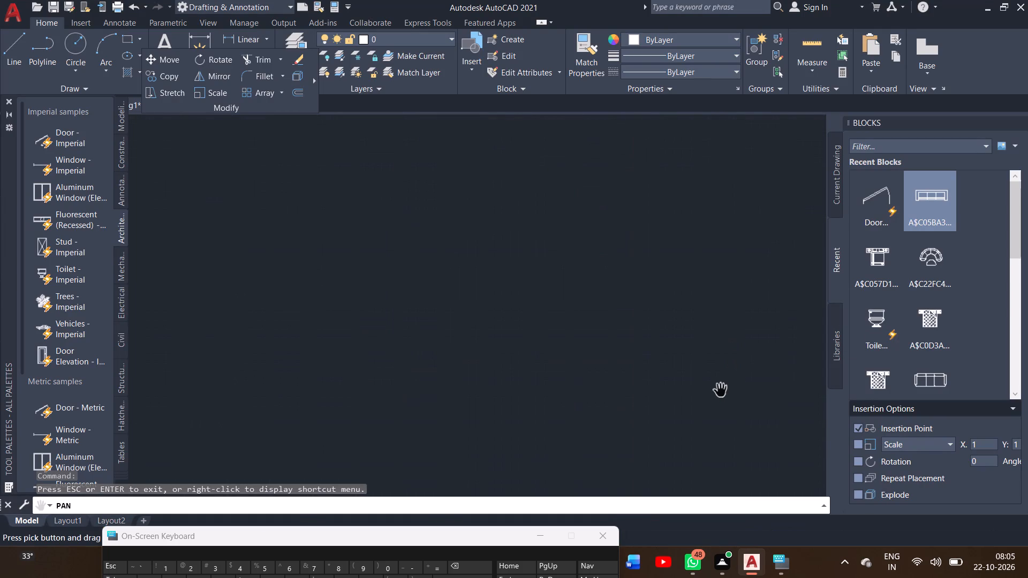
{"action": "scroll", "coordinate": [721, 391], "scroll_direction": "down", "scroll_amount": 2, "text": "ctrl"}
{"action": "left_click_drag", "start_coordinate": [707, 366], "coordinate": [661, 340]}
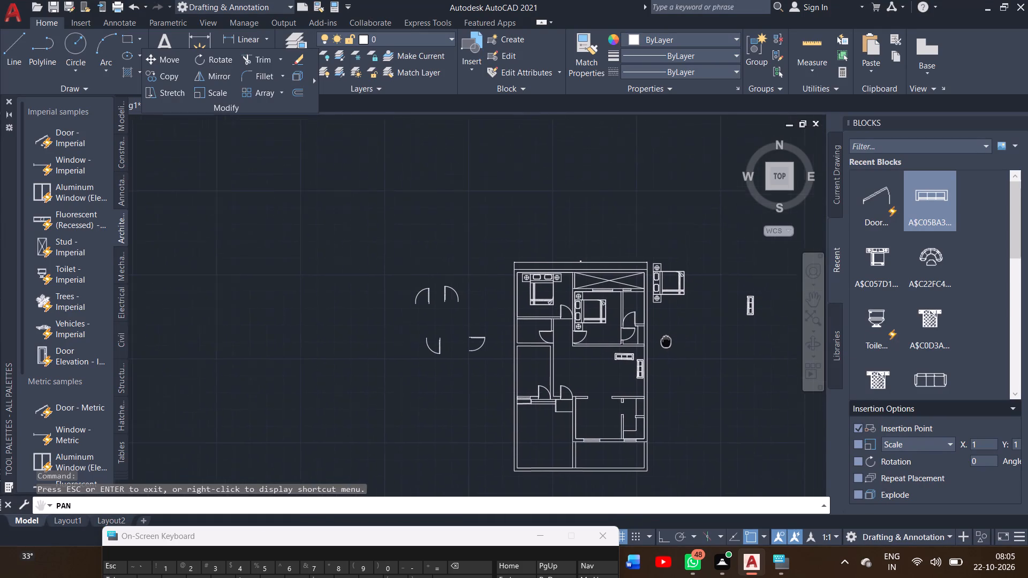
{"action": "left_click_drag", "start_coordinate": [661, 340], "coordinate": [642, 336]}
{"action": "scroll", "coordinate": [642, 336], "scroll_direction": "up", "scroll_amount": 1, "text": "ctrl"}
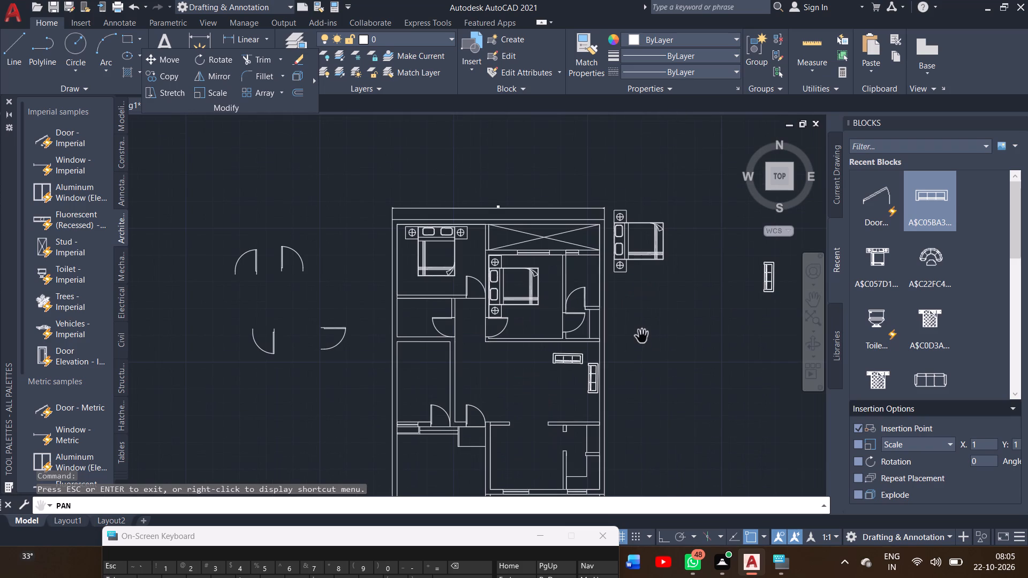
Draw a short line across the north exterior wall's thickness, from the crossed closet's northwest corner to the outer wall face.
{"action": "left_click", "coordinate": [11, 53]}
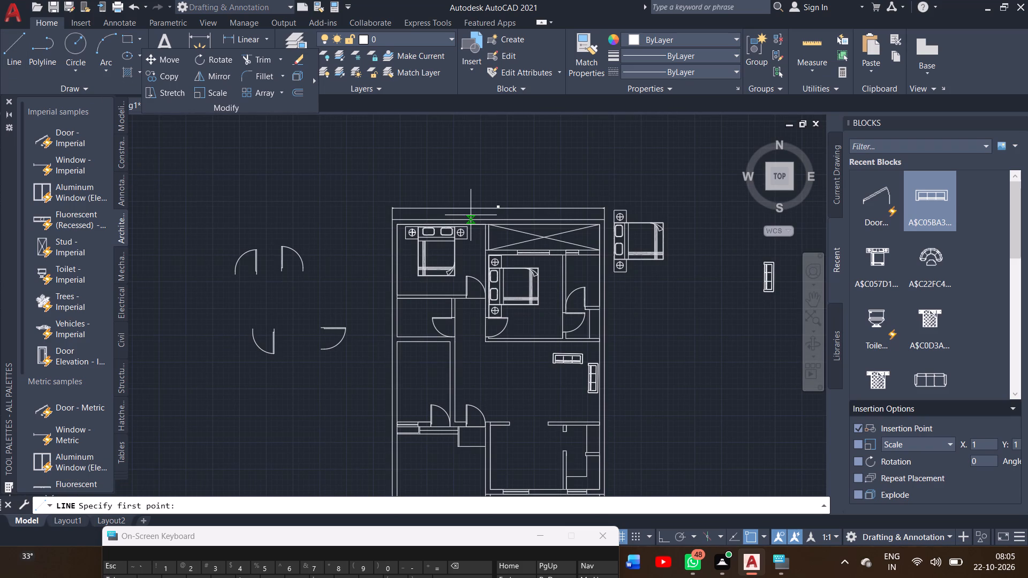
{"action": "scroll", "coordinate": [471, 215], "scroll_direction": "up", "scroll_amount": 1, "text": "ctrl"}
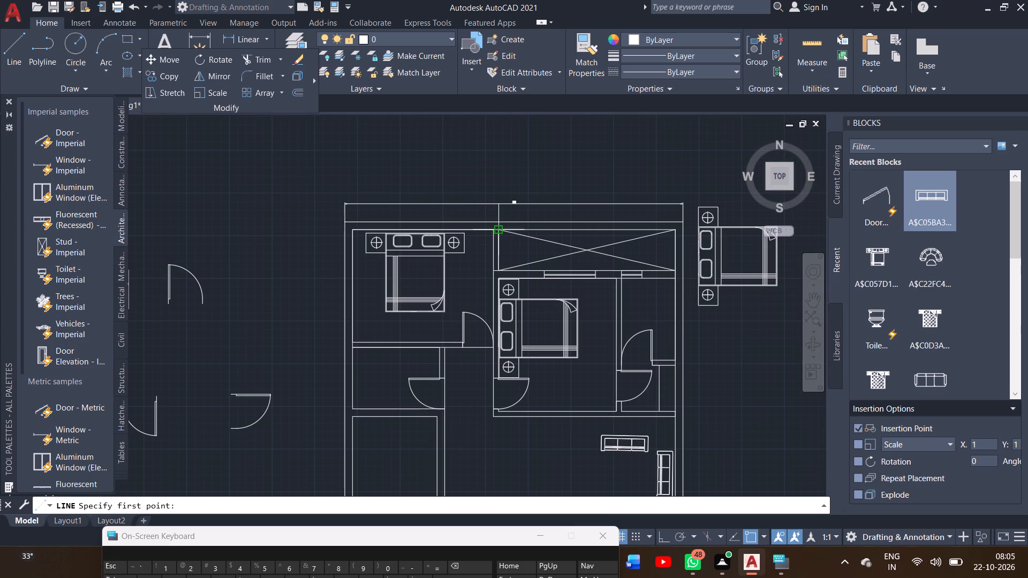
{"action": "left_click_drag", "start_coordinate": [498, 231], "coordinate": [498, 222]}
{"action": "left_click", "coordinate": [498, 222]}
{"action": "right_click", "coordinate": [498, 222]}
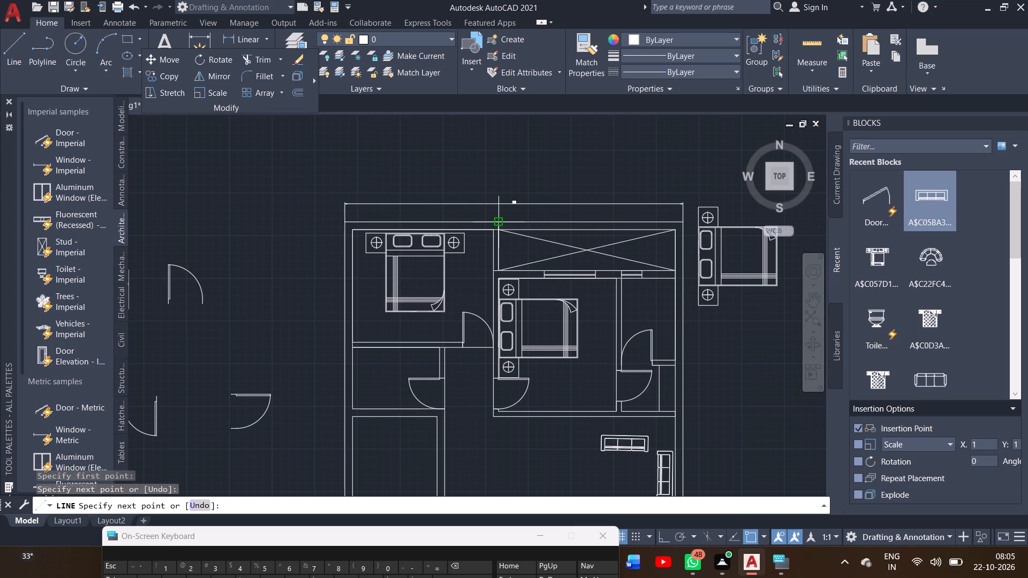
{"action": "left_click", "coordinate": [512, 223]}
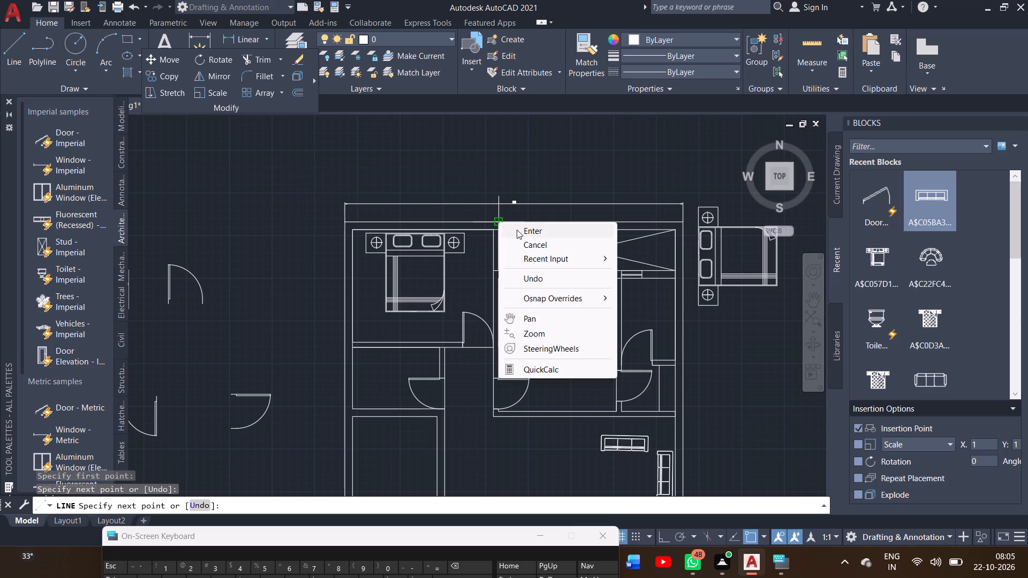
{"action": "double_click", "coordinate": [518, 230]}
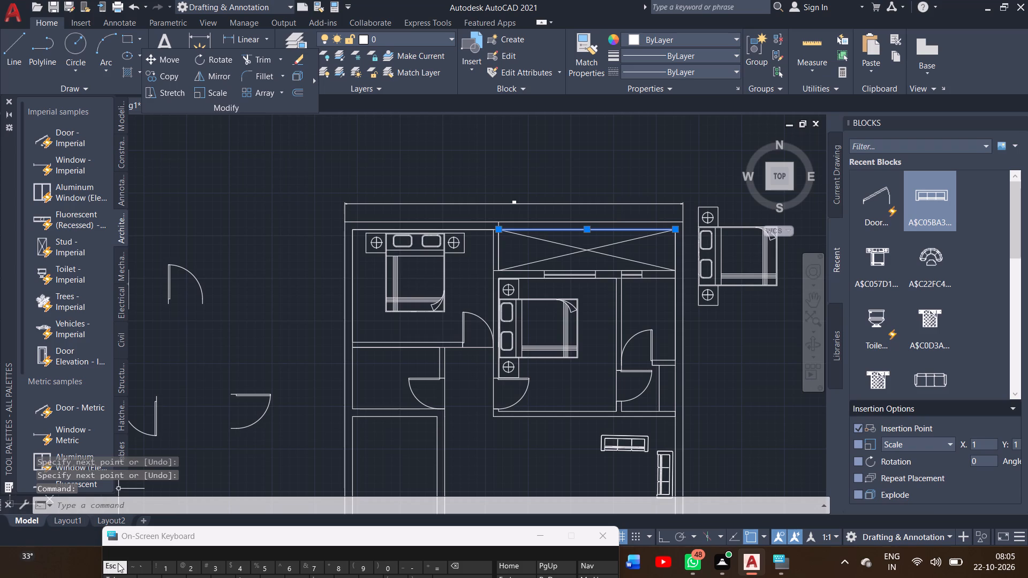
{"action": "key", "text": "Escape"}
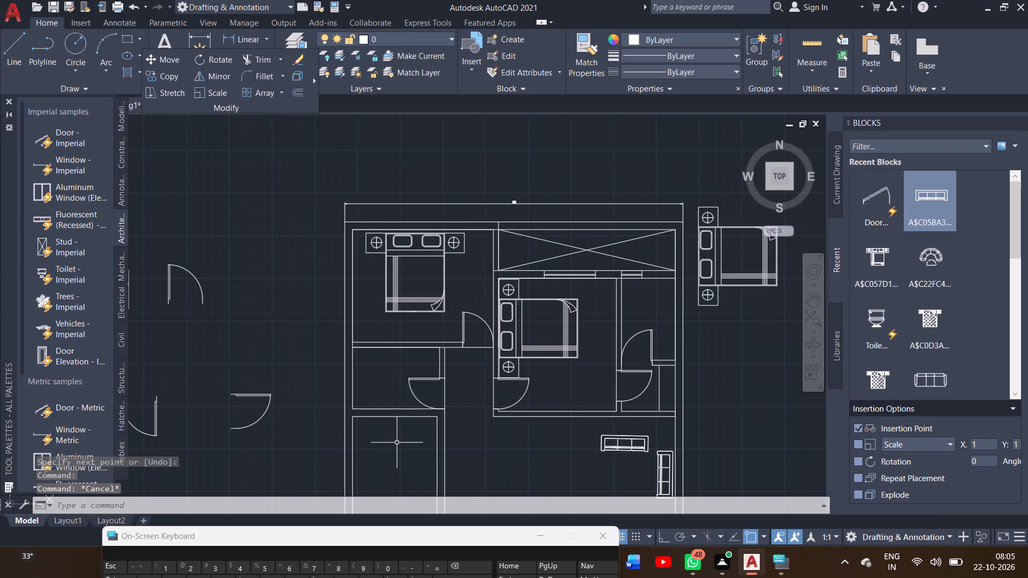
Draw a line along the closet's north edge to its northeast corner, continuing north across the wall to the outer face.
{"action": "left_click", "coordinate": [809, 306]}
{"action": "left_click_drag", "start_coordinate": [724, 331], "coordinate": [684, 269]}
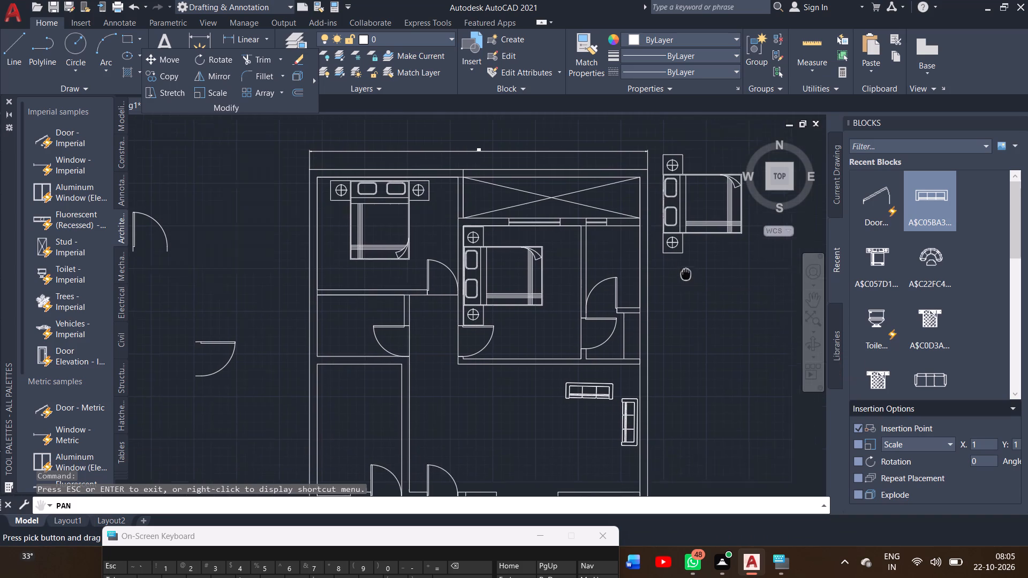
{"action": "left_click_drag", "start_coordinate": [684, 269], "coordinate": [670, 249]}
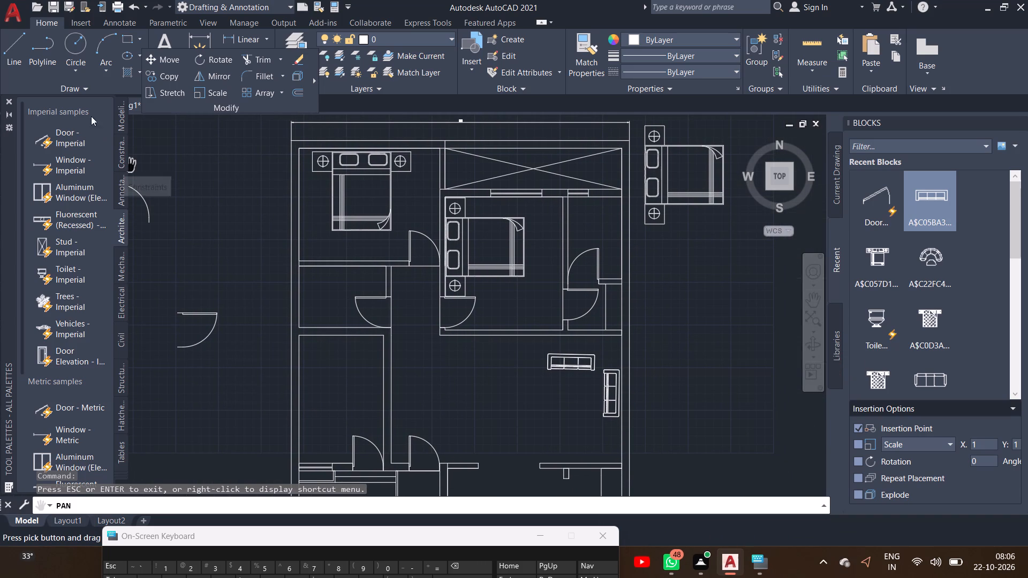
{"action": "left_click", "coordinate": [19, 63]}
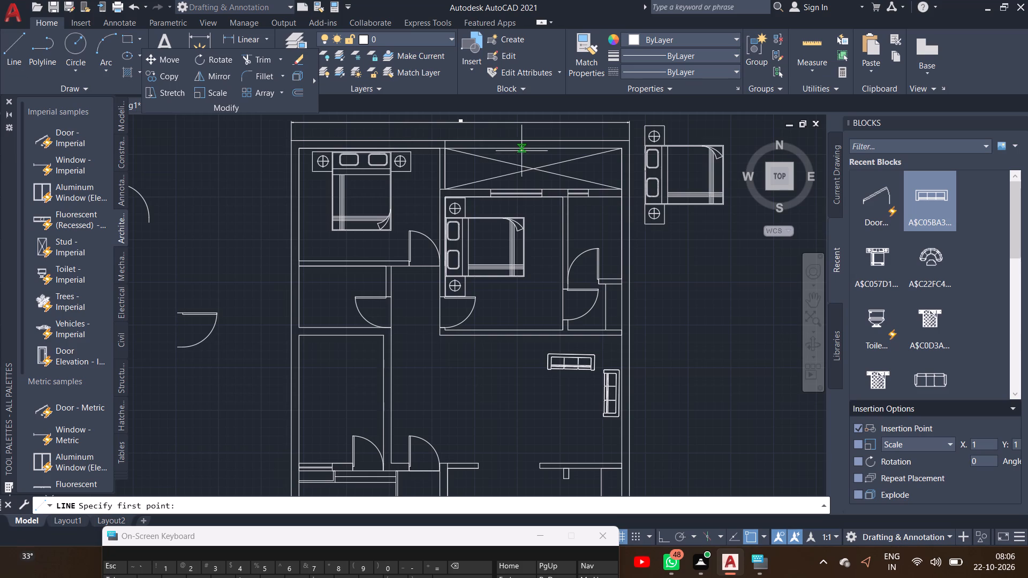
{"action": "left_click", "coordinate": [575, 149]}
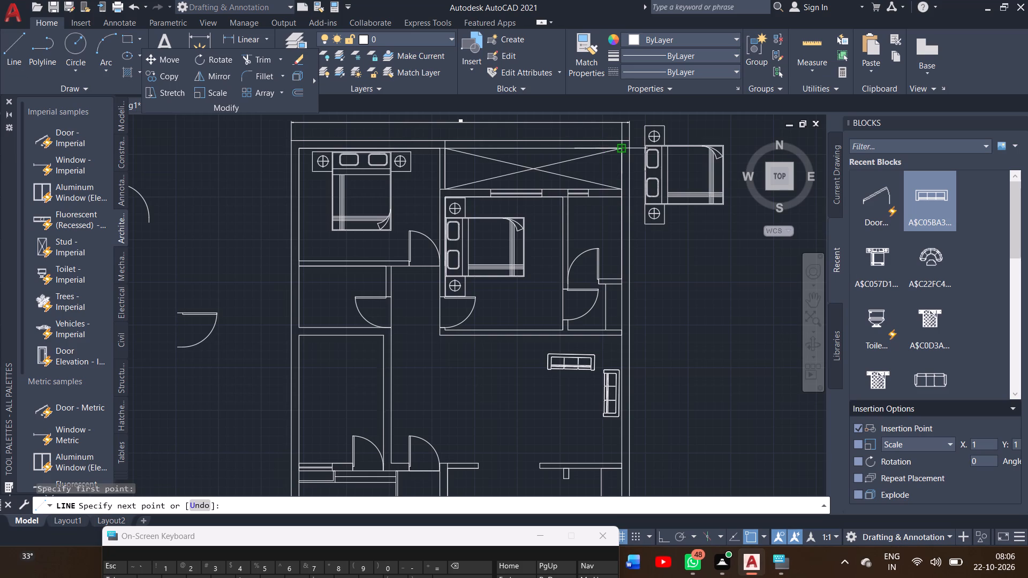
{"action": "left_click_drag", "start_coordinate": [619, 150], "coordinate": [621, 138]}
{"action": "left_click", "coordinate": [621, 138]}
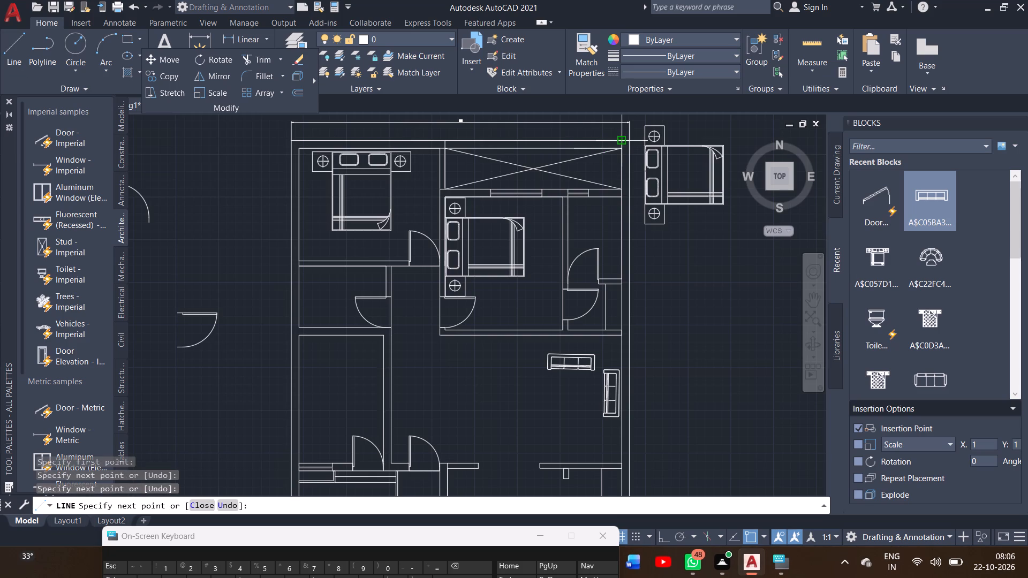
{"action": "right_click", "coordinate": [621, 138]}
{"action": "left_click", "coordinate": [634, 142]}
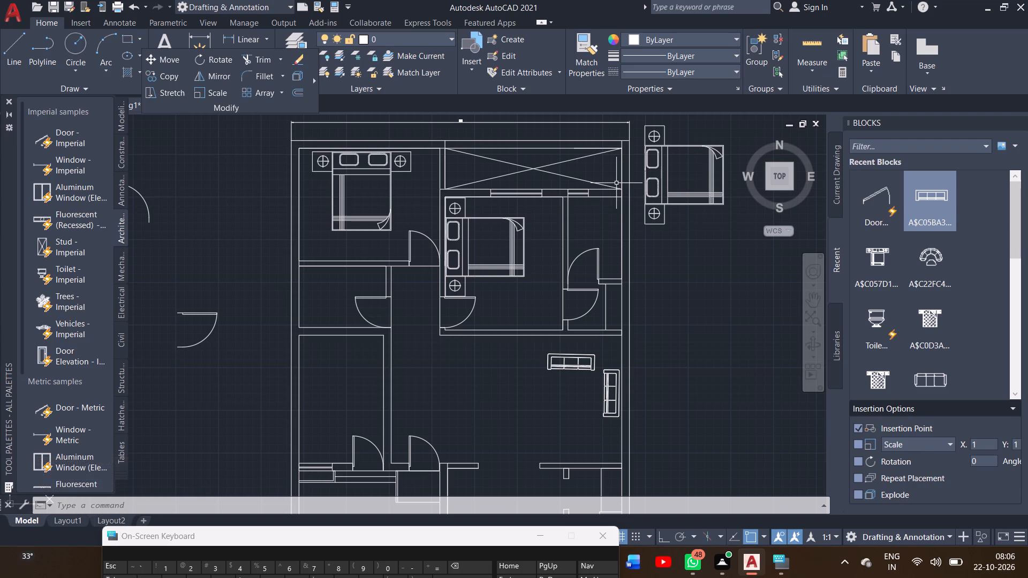
Scale up the horizontal sofa south of the middle bedroom about its southeast corner.
{"action": "left_click", "coordinate": [580, 361]}
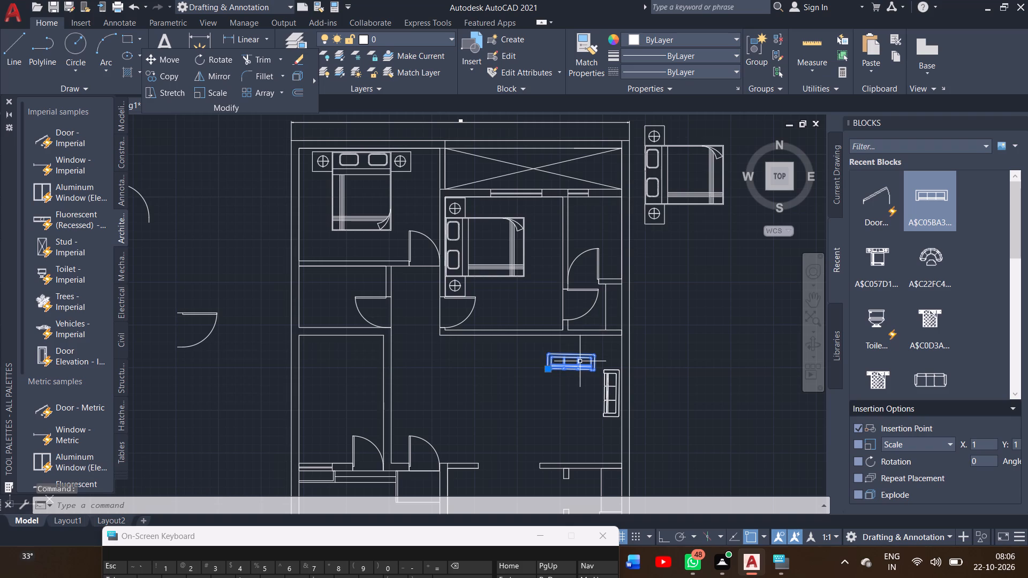
{"action": "scroll", "coordinate": [580, 361], "scroll_direction": "up", "scroll_amount": 2, "text": "ctrl"}
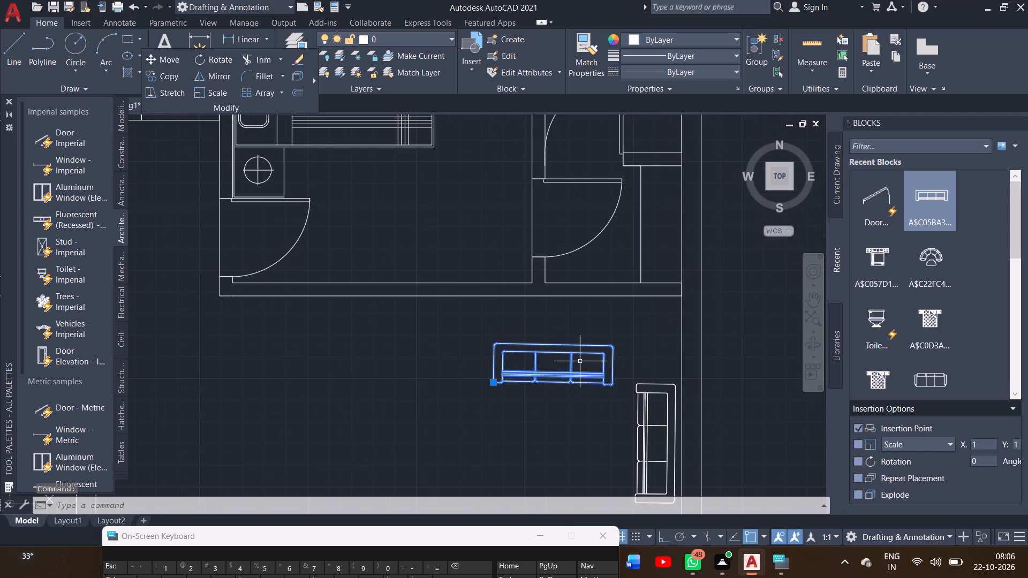
{"action": "left_click", "coordinate": [202, 95]}
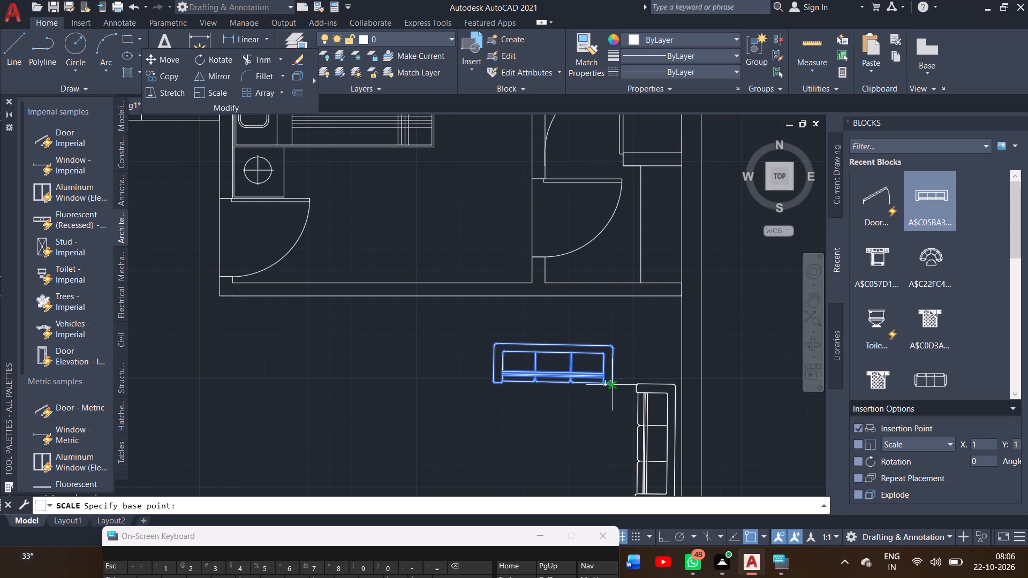
{"action": "left_click_drag", "start_coordinate": [613, 387], "coordinate": [523, 386]}
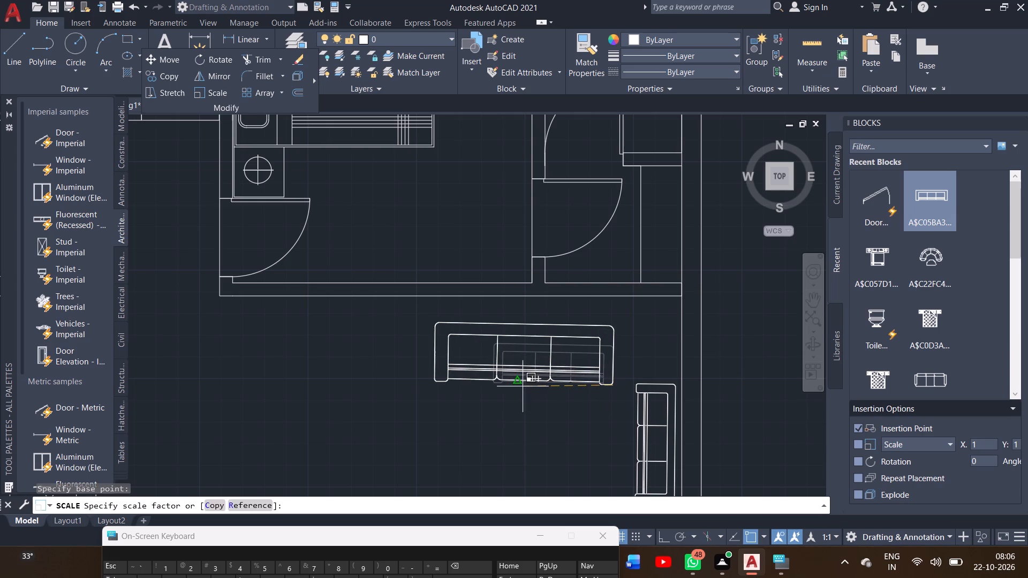
{"action": "left_click_drag", "start_coordinate": [523, 386], "coordinate": [516, 387]}
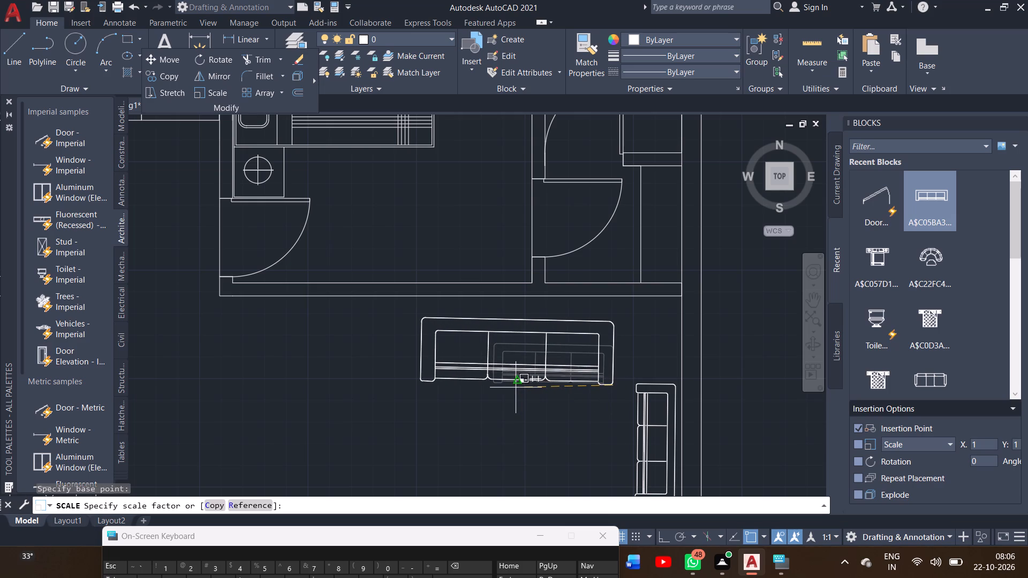
{"action": "left_click_drag", "start_coordinate": [516, 387], "coordinate": [512, 387]}
{"action": "left_click", "coordinate": [512, 387]}
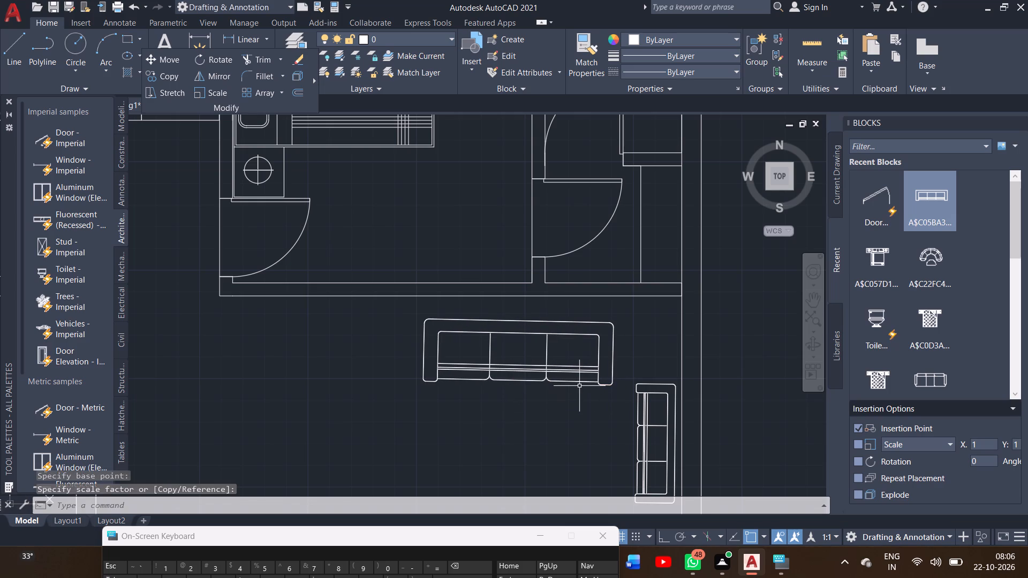
Scale up the vertical sofa beside the east wall about its northwest corner, roughly matching the enlarged horizontal sofa's length.
{"action": "scroll", "coordinate": [579, 386], "scroll_direction": "down", "scroll_amount": 1, "text": "ctrl"}
{"action": "left_click", "coordinate": [619, 398]}
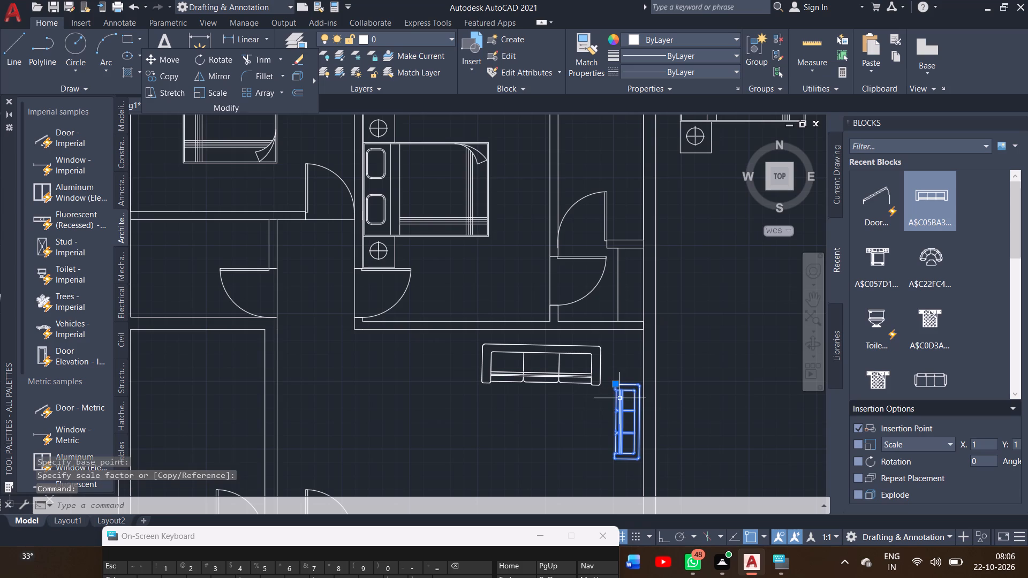
{"action": "left_click", "coordinate": [203, 93]}
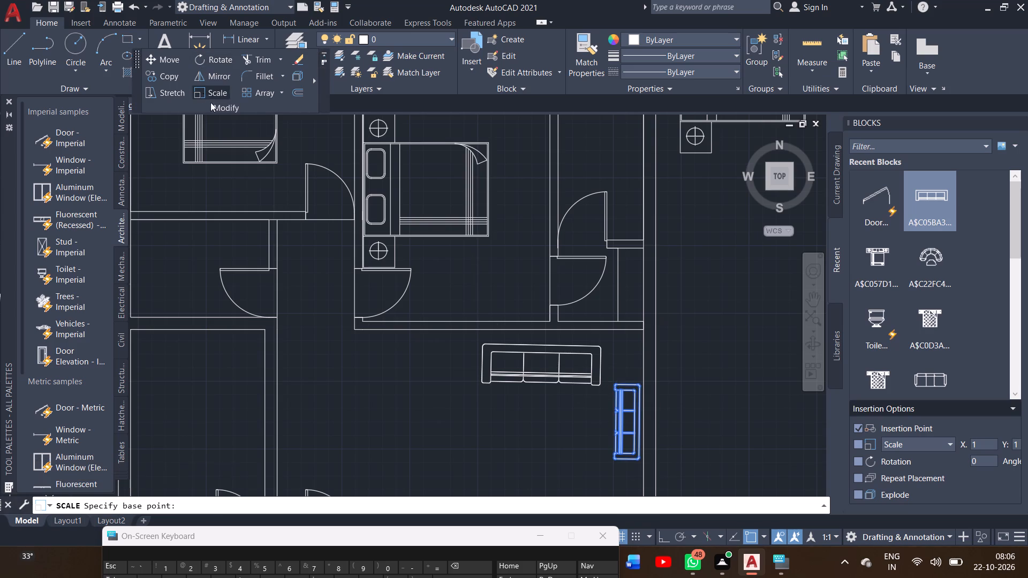
{"action": "left_click_drag", "start_coordinate": [615, 383], "coordinate": [606, 444]}
{"action": "left_click", "coordinate": [606, 444]}
{"action": "scroll", "coordinate": [606, 444], "scroll_direction": "down", "scroll_amount": 1, "text": "ctrl"}
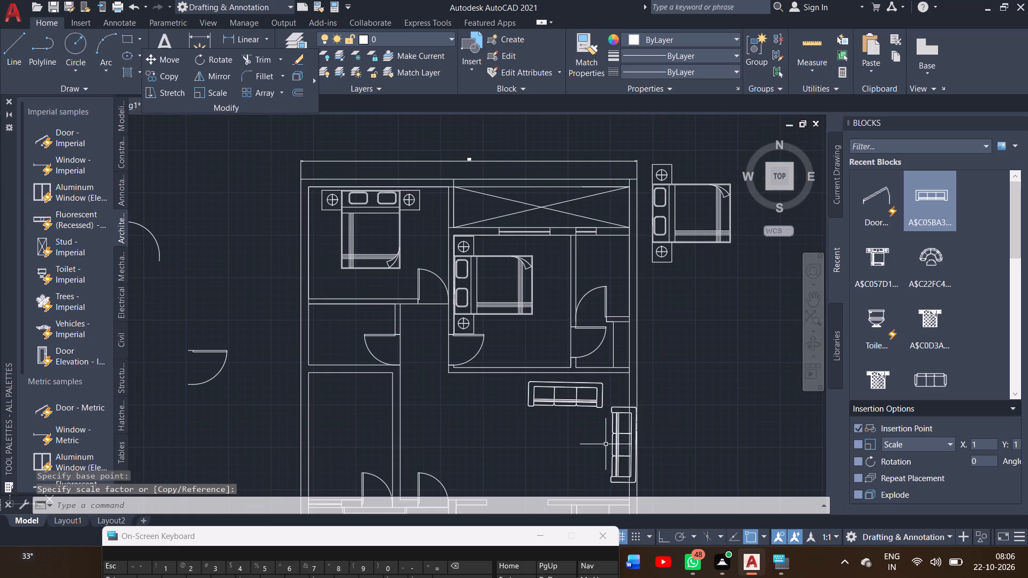
Move the enlarged vertical sofa slightly southwest so that it clears the east exterior wall and sits inside the living room.
{"action": "left_click", "coordinate": [812, 303]}
{"action": "left_click_drag", "start_coordinate": [716, 385], "coordinate": [652, 308]}
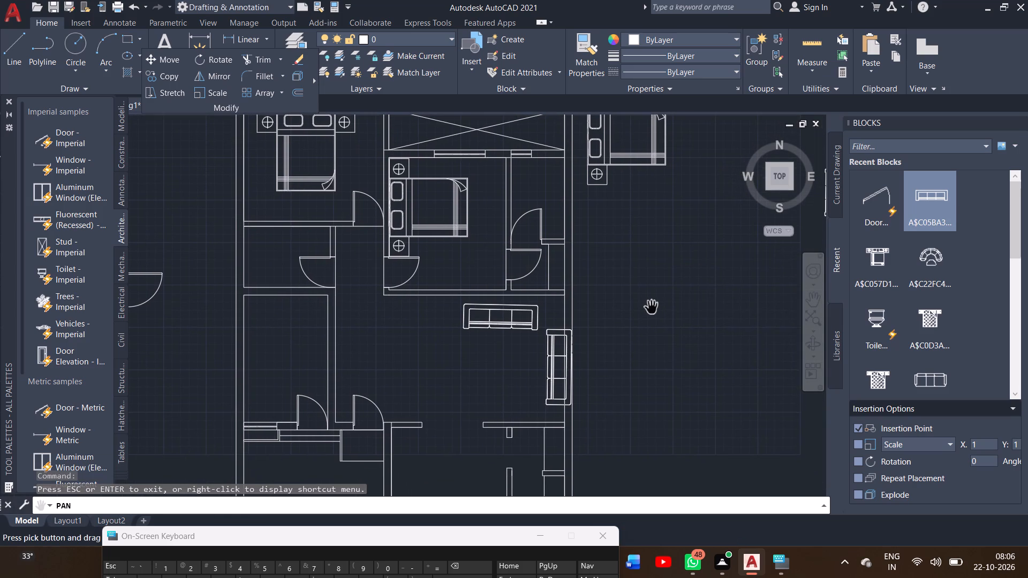
{"action": "right_click", "coordinate": [652, 308]}
{"action": "left_click", "coordinate": [664, 315]}
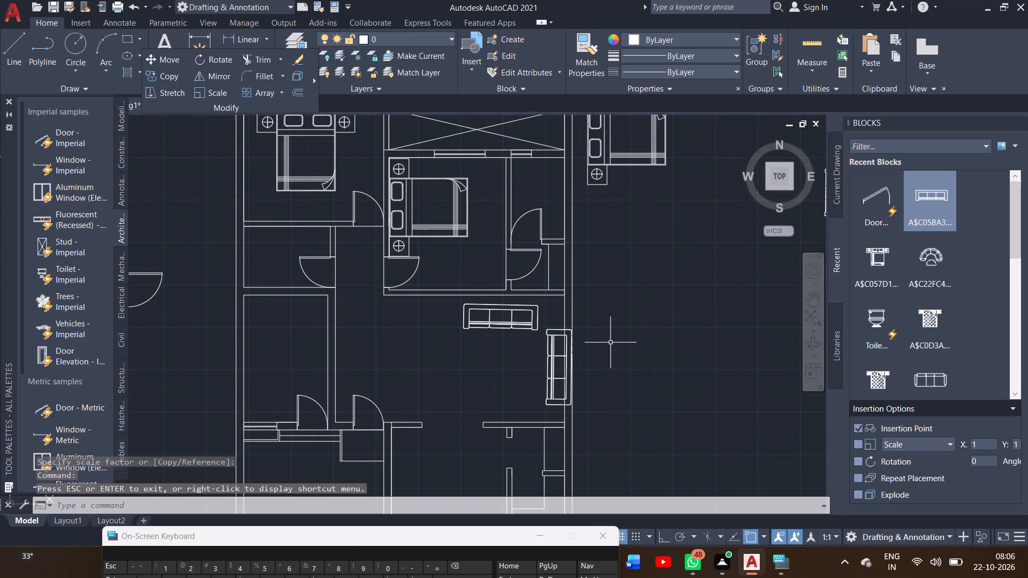
{"action": "left_click", "coordinate": [550, 344]}
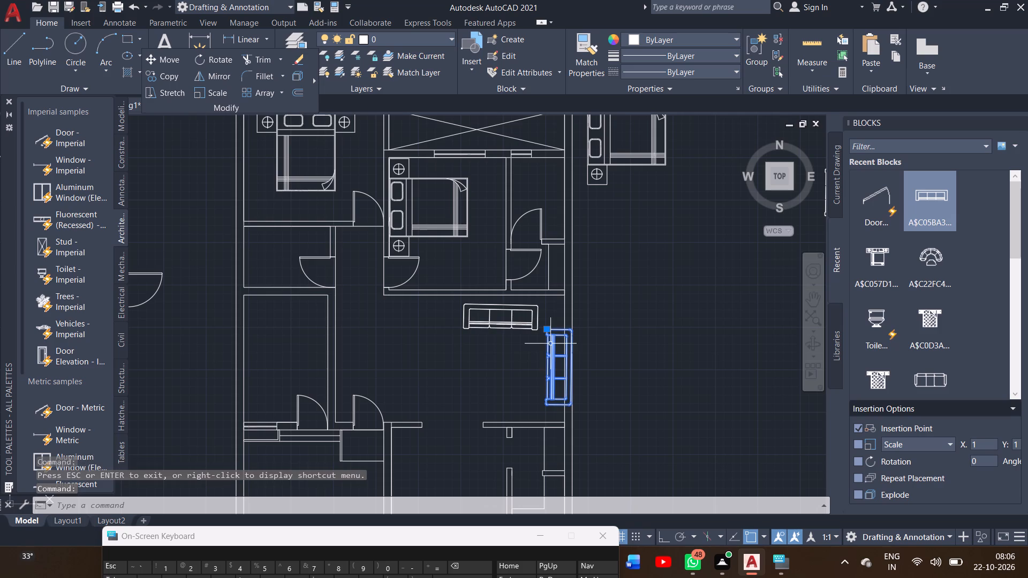
{"action": "left_click", "coordinate": [162, 66]}
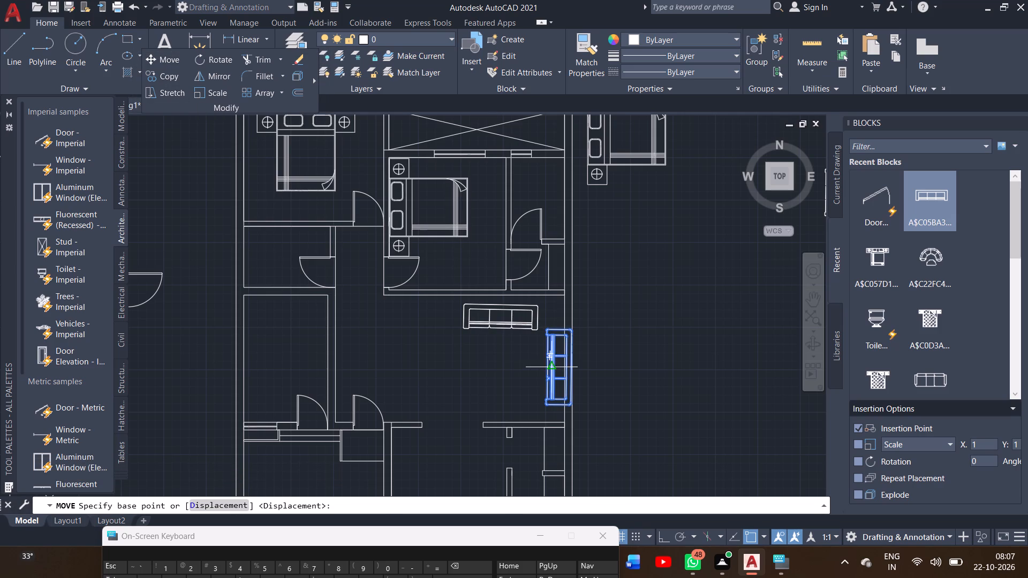
{"action": "left_click_drag", "start_coordinate": [553, 367], "coordinate": [542, 373]}
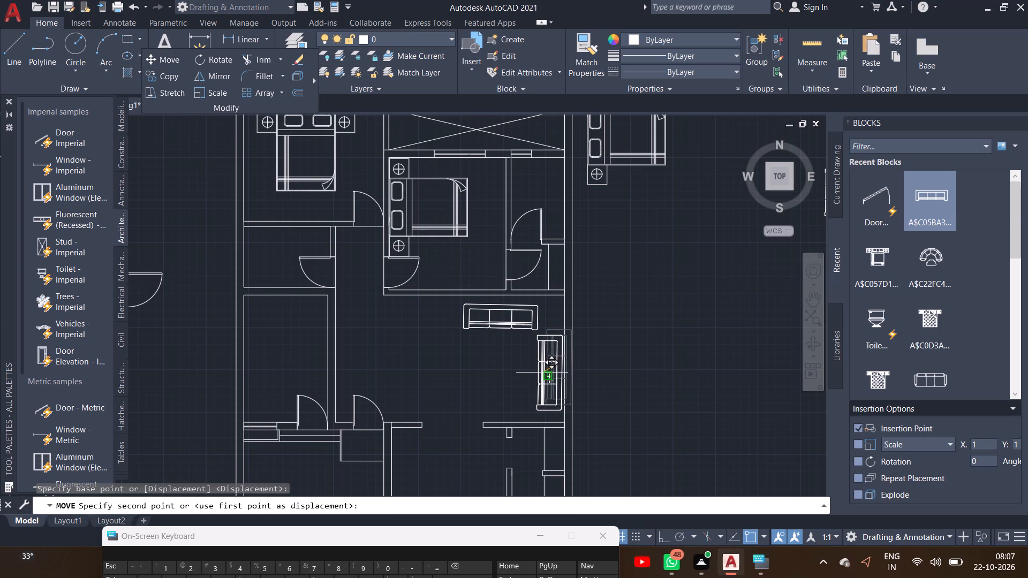
{"action": "left_click_drag", "start_coordinate": [542, 373], "coordinate": [538, 372]}
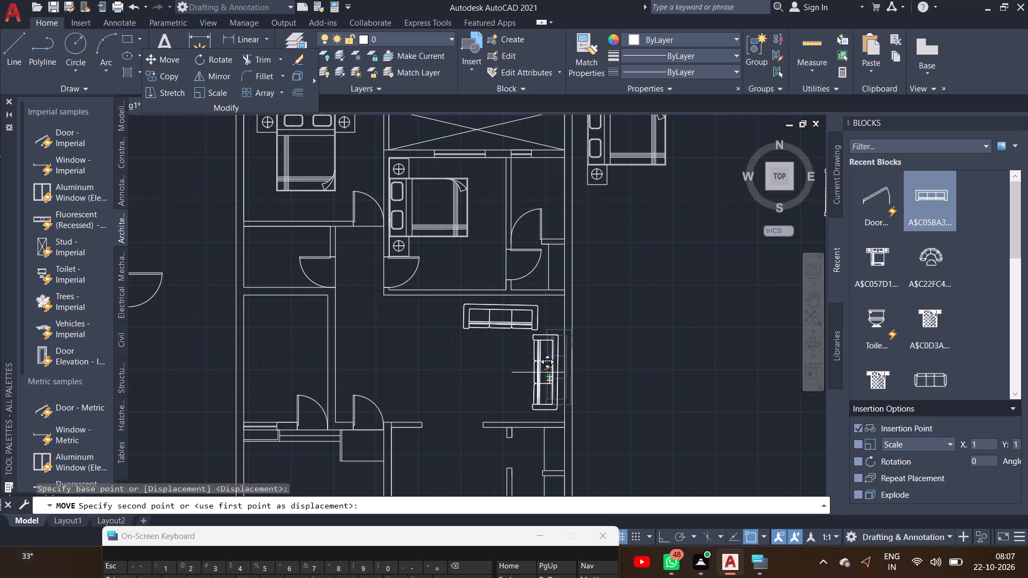
{"action": "left_click", "coordinate": [539, 372]}
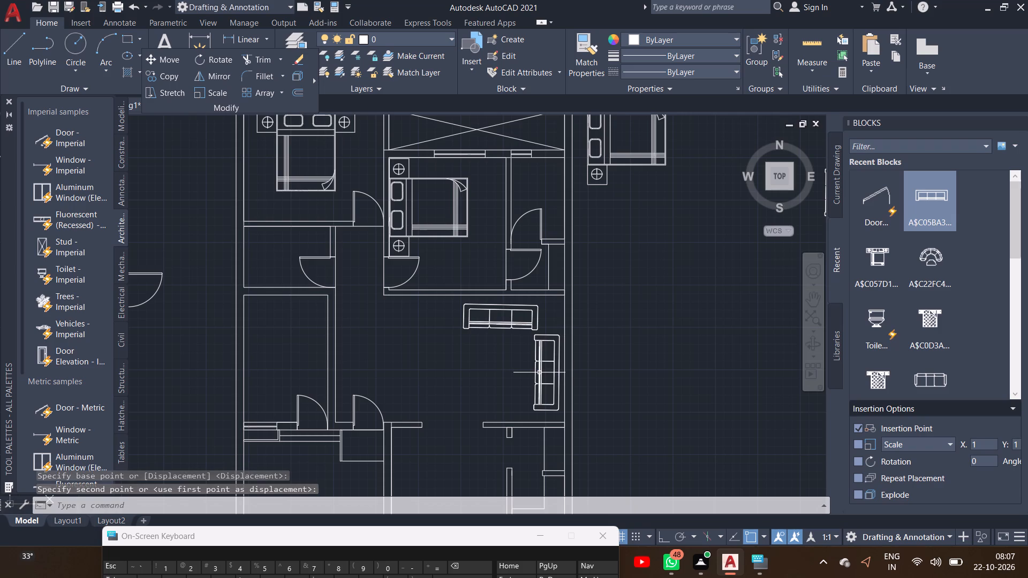
With ortho on, outline a 1' deep strip about 9'-5" long along the northwest bedroom's south wall, from the west wall and closed at its east end.
{"action": "scroll", "coordinate": [601, 356], "scroll_direction": "down", "scroll_amount": 2, "text": "ctrl"}
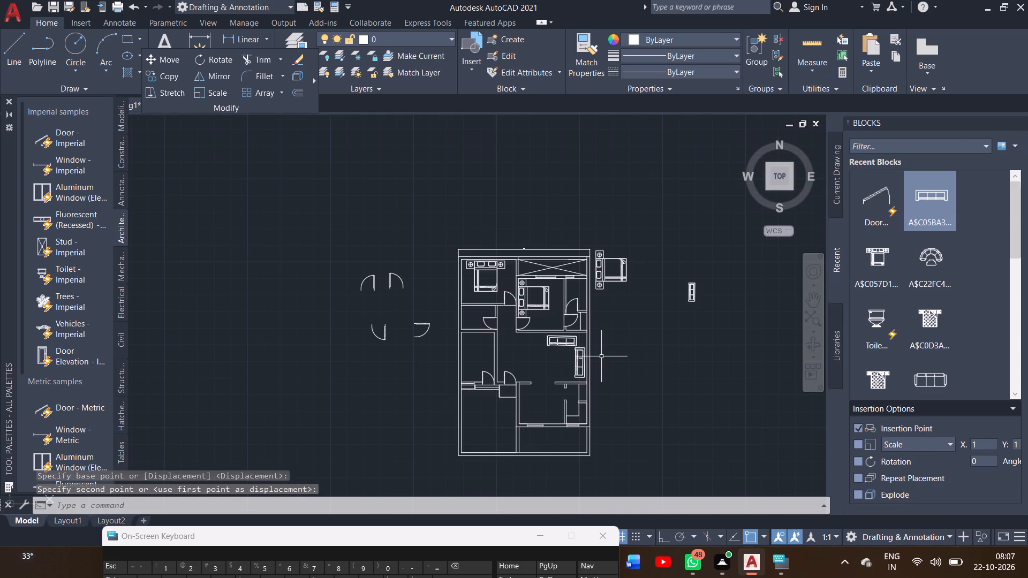
{"action": "scroll", "coordinate": [601, 356], "scroll_direction": "up", "scroll_amount": 1, "text": "ctrl"}
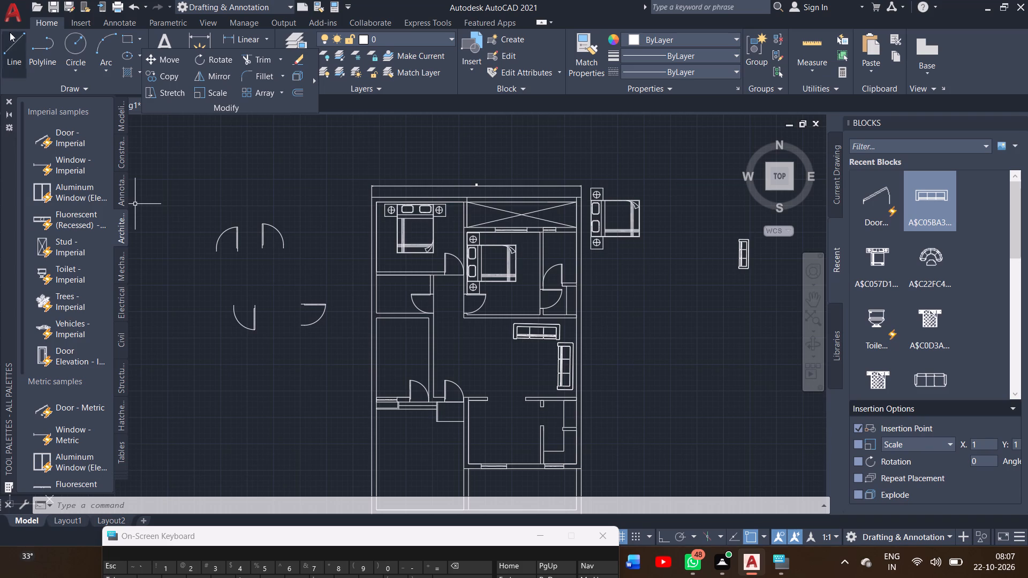
{"action": "left_click", "coordinate": [11, 46]}
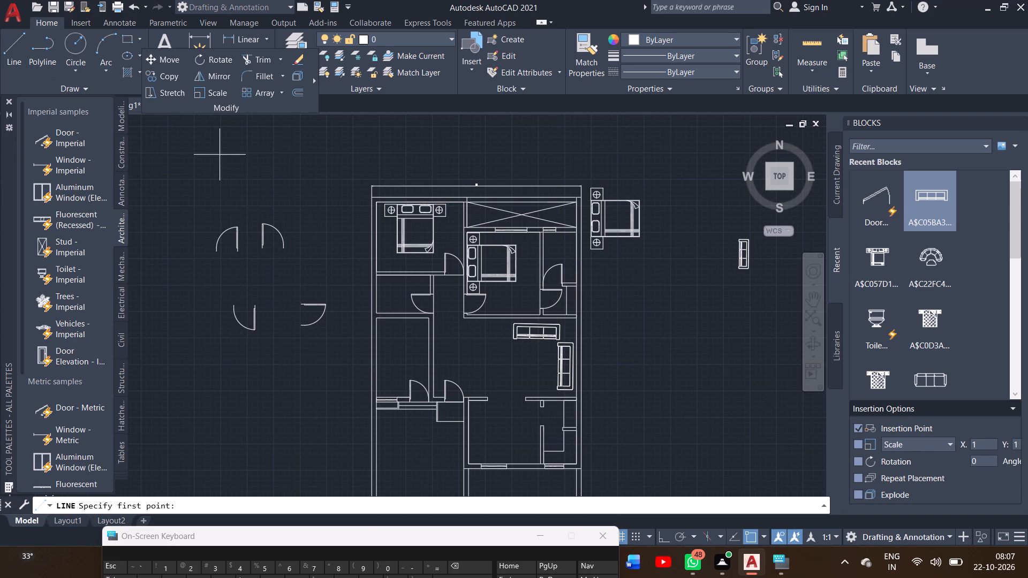
{"action": "left_click_drag", "start_coordinate": [377, 272], "coordinate": [378, 266]}
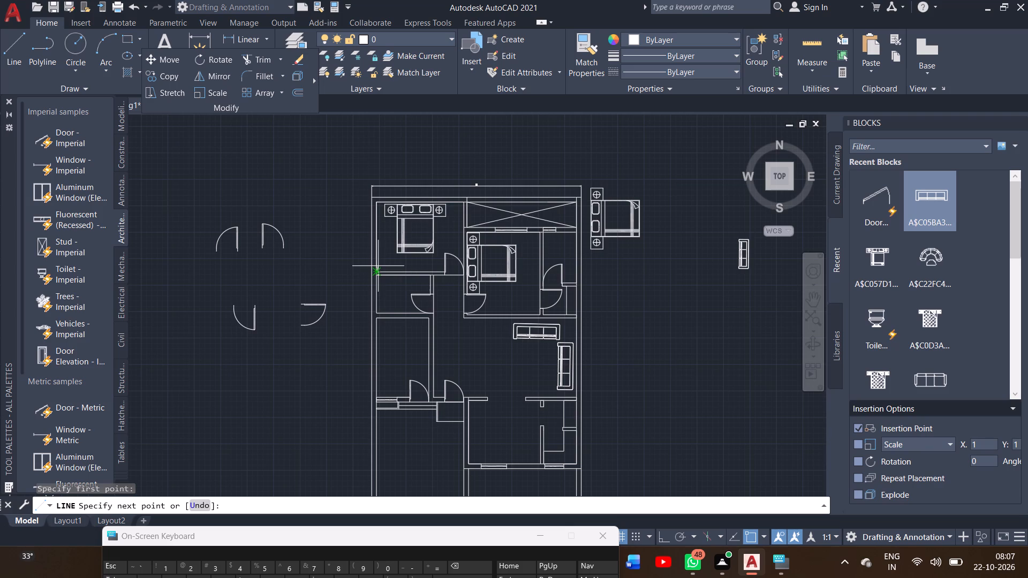
{"action": "scroll", "coordinate": [376, 265], "scroll_direction": "up", "scroll_amount": 3, "text": "ctrl"}
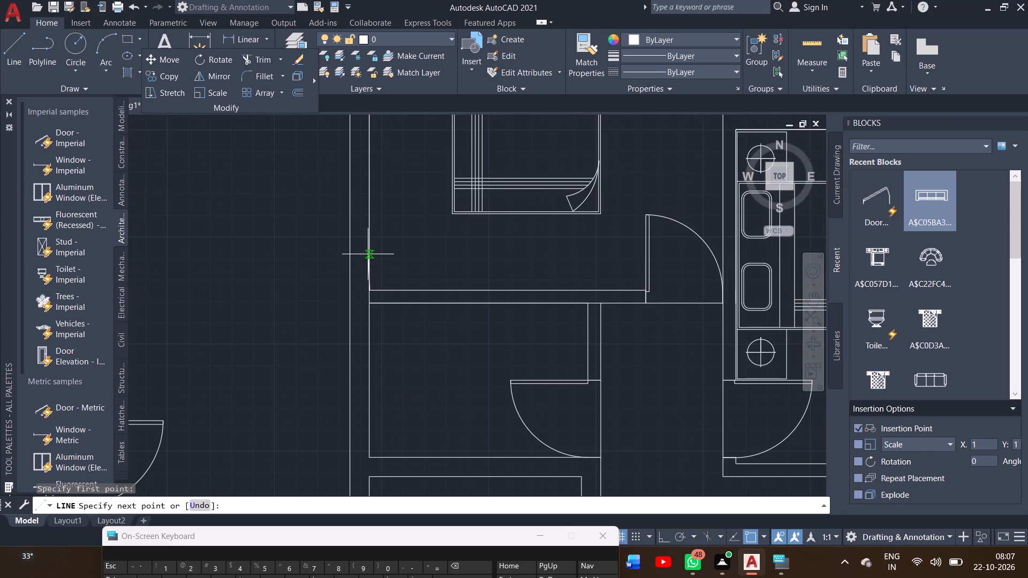
{"action": "type", "text": "2'"}
{"action": "key", "text": "Return"}
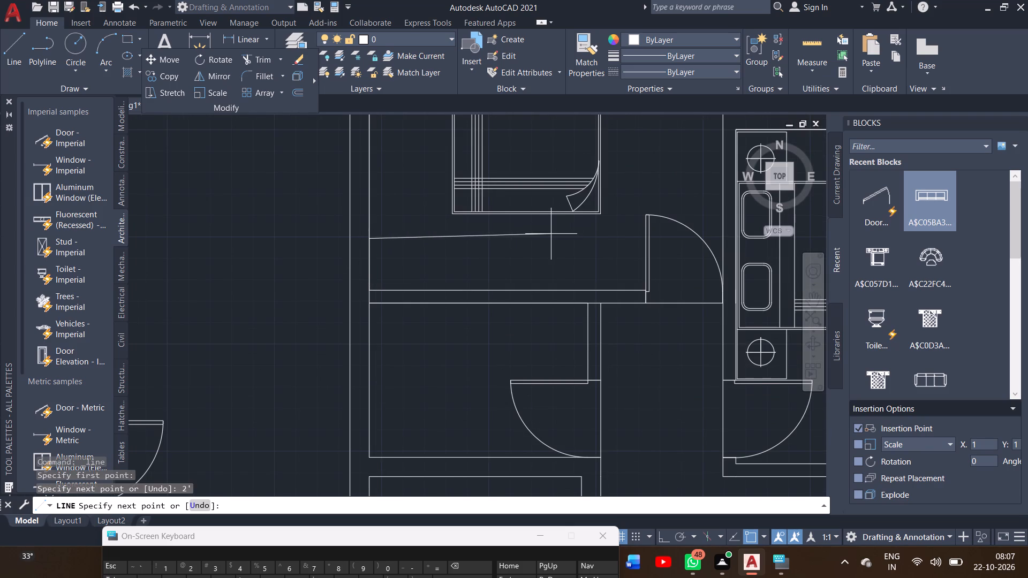
{"action": "left_click", "coordinate": [661, 540]}
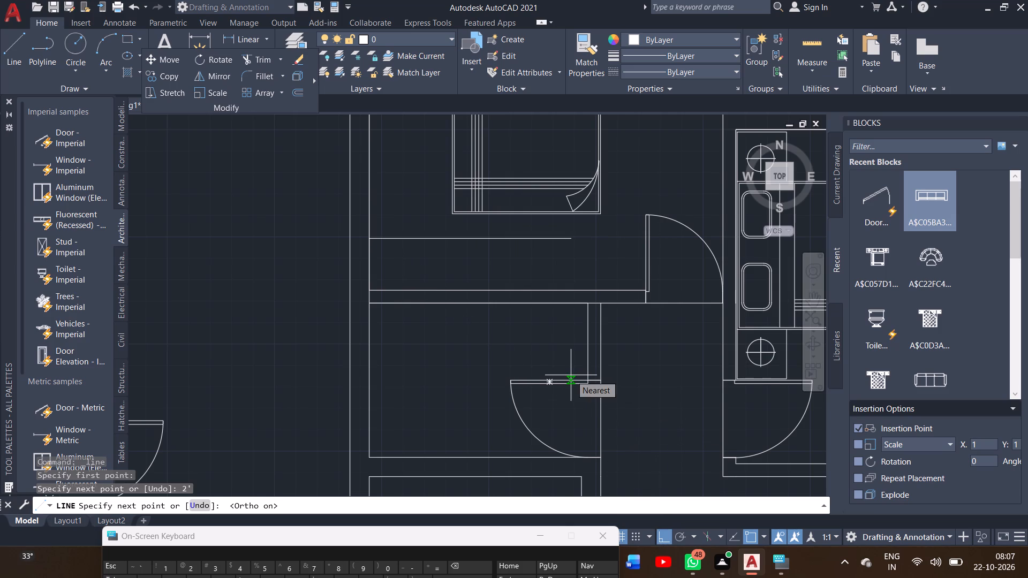
{"action": "key", "text": "ctrl+z"}
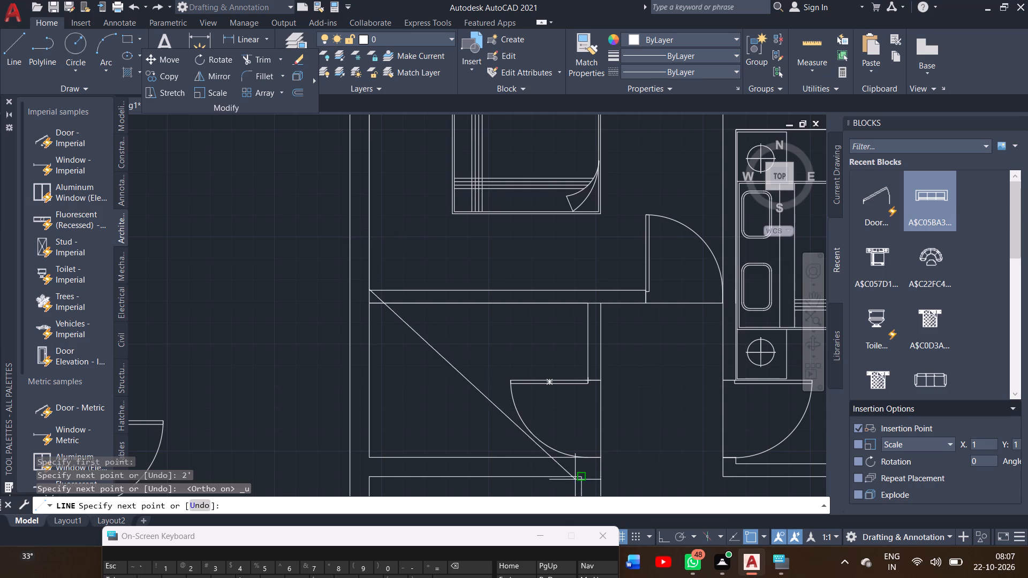
{"action": "left_click", "coordinate": [662, 539]}
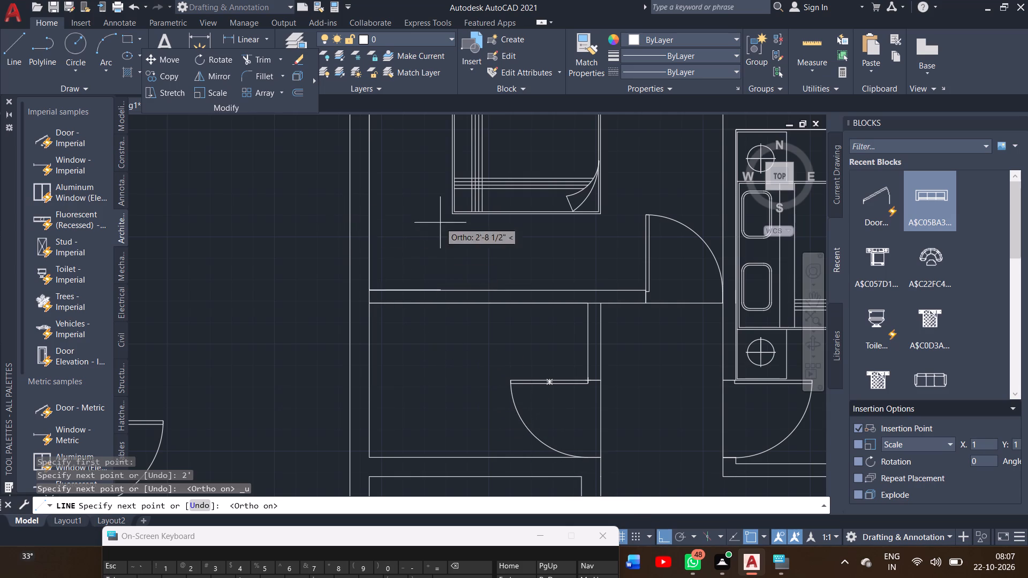
{"action": "type", "text": "1'"}
{"action": "key", "text": "Return"}
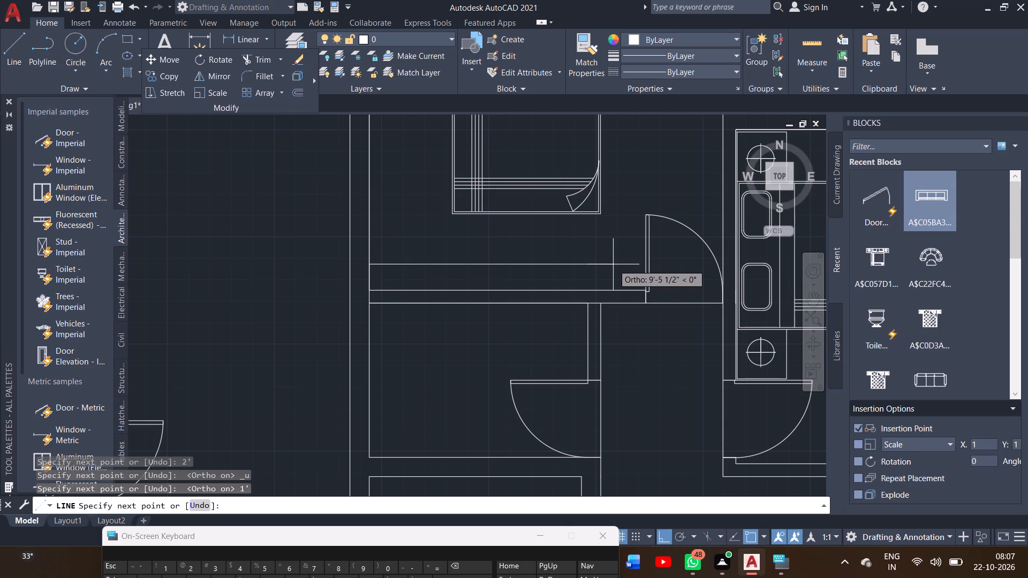
{"action": "left_click", "coordinate": [611, 264]}
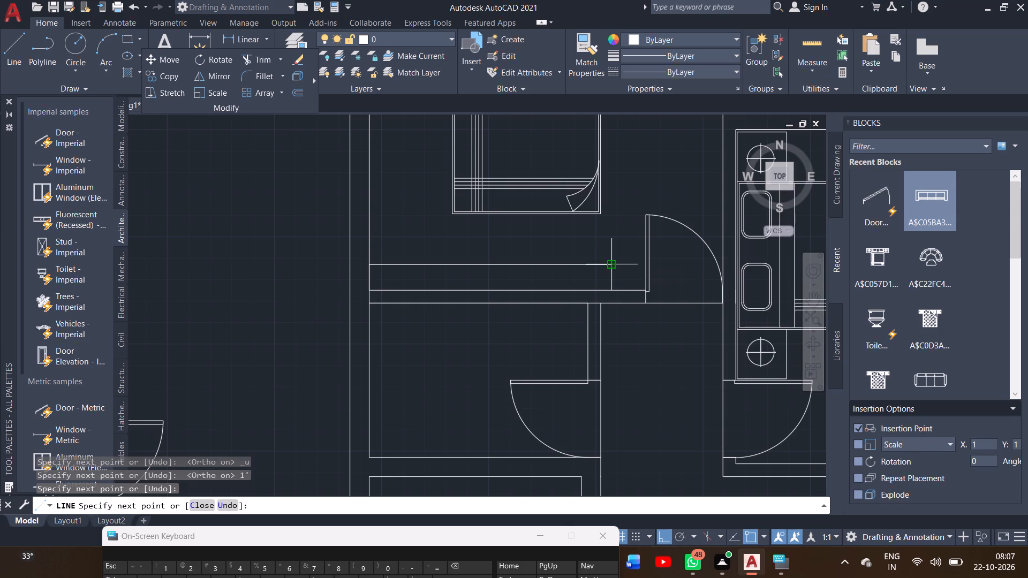
{"action": "left_click", "coordinate": [614, 292]}
{"action": "right_click", "coordinate": [614, 292]}
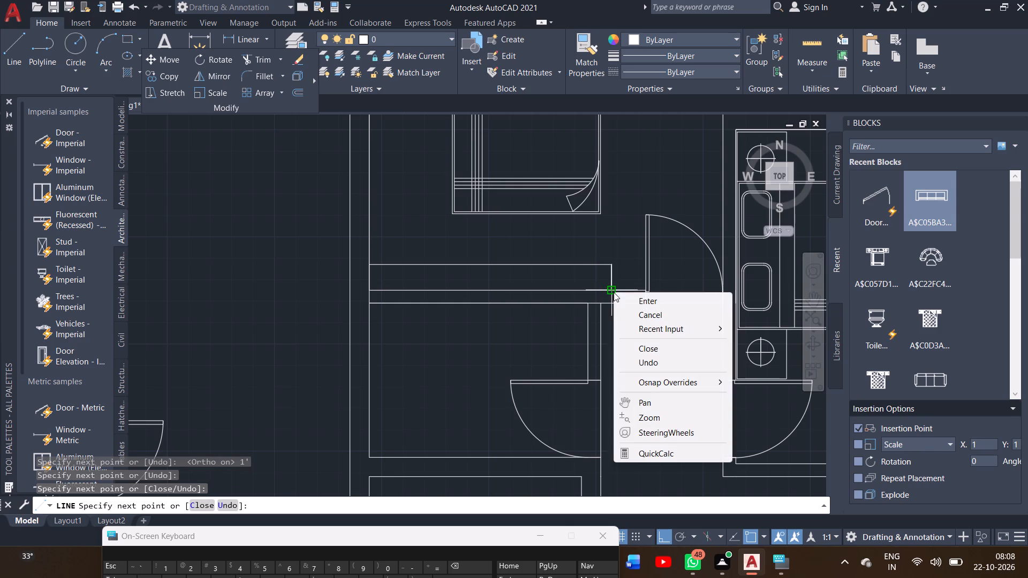
{"action": "left_click", "coordinate": [628, 303]}
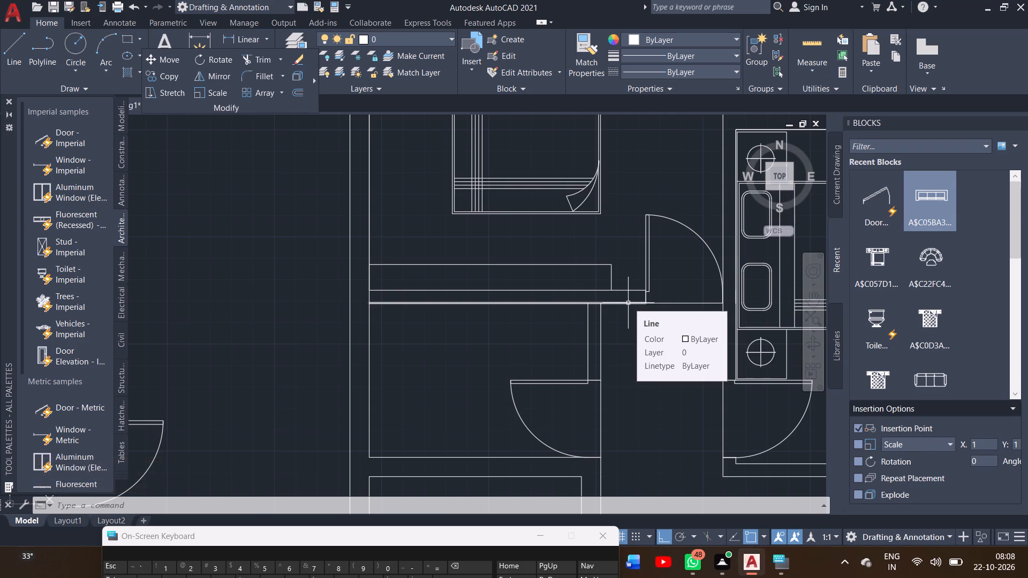
Examine the layout of the bedrooms, living room and rooms farther south across the floor plan.
{"action": "left_click", "coordinate": [810, 297]}
{"action": "left_click_drag", "start_coordinate": [696, 294], "coordinate": [558, 415]}
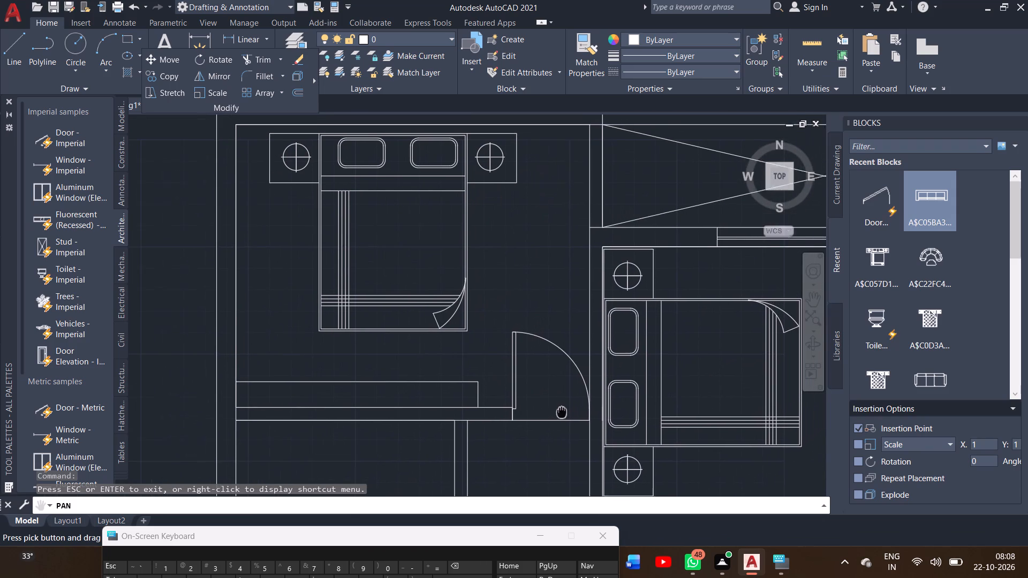
{"action": "left_click_drag", "start_coordinate": [558, 415], "coordinate": [557, 416]}
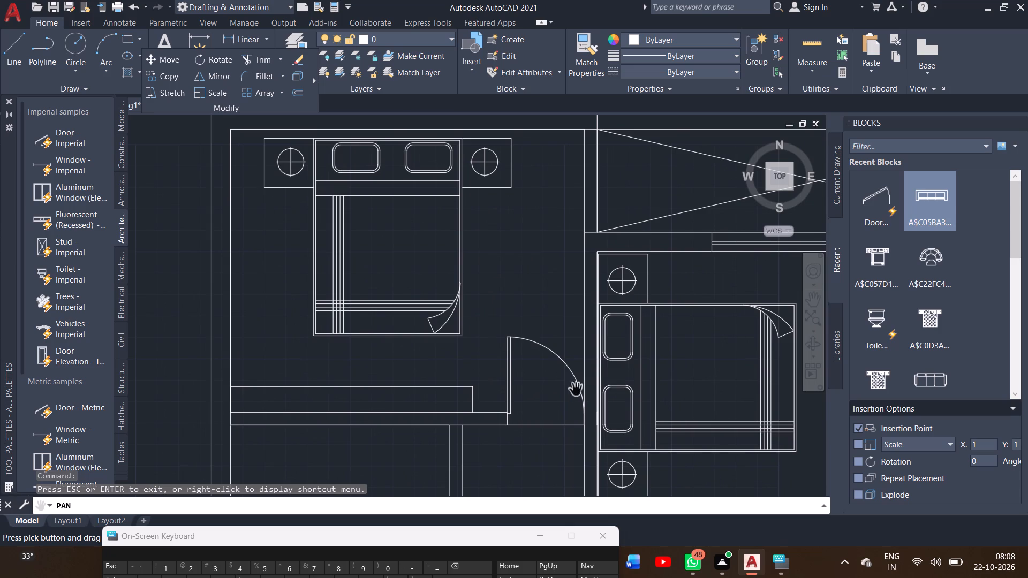
{"action": "left_click_drag", "start_coordinate": [564, 396], "coordinate": [420, 361]}
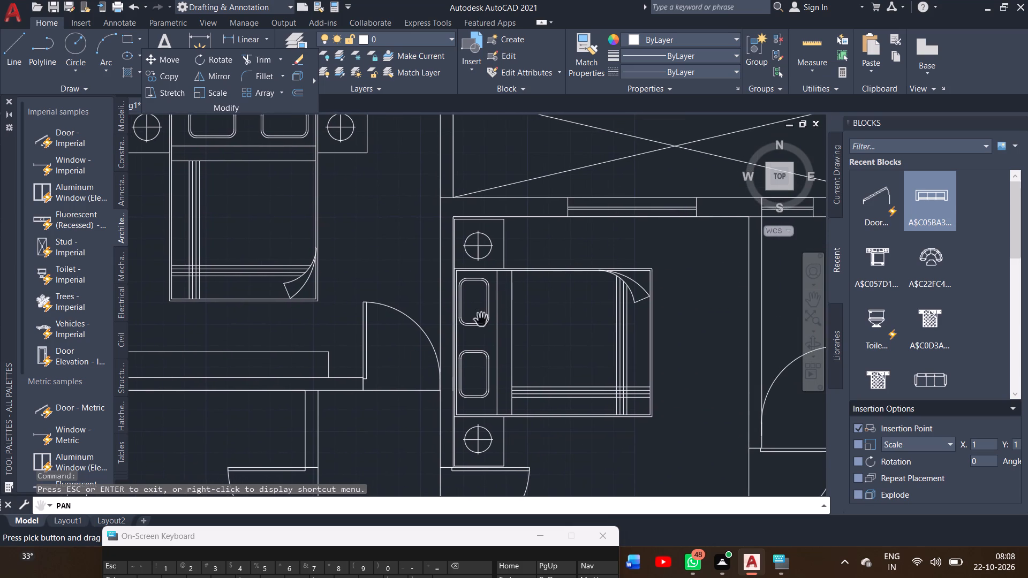
{"action": "left_click_drag", "start_coordinate": [388, 398], "coordinate": [492, 276]}
{"action": "scroll", "coordinate": [492, 276], "scroll_direction": "down", "scroll_amount": 1, "text": "ctrl"}
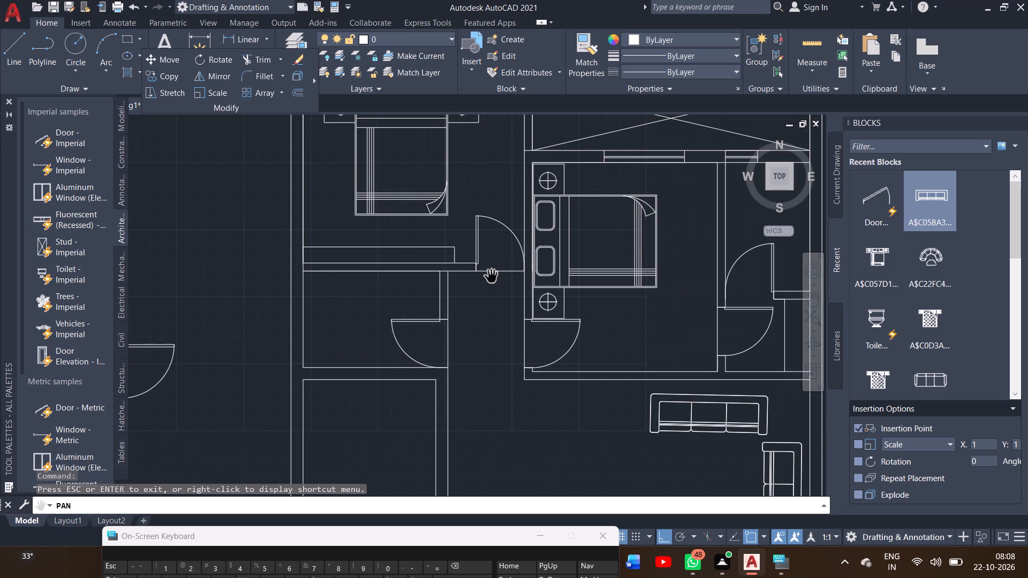
{"action": "scroll", "coordinate": [492, 276], "scroll_direction": "down", "scroll_amount": 1, "text": "ctrl"}
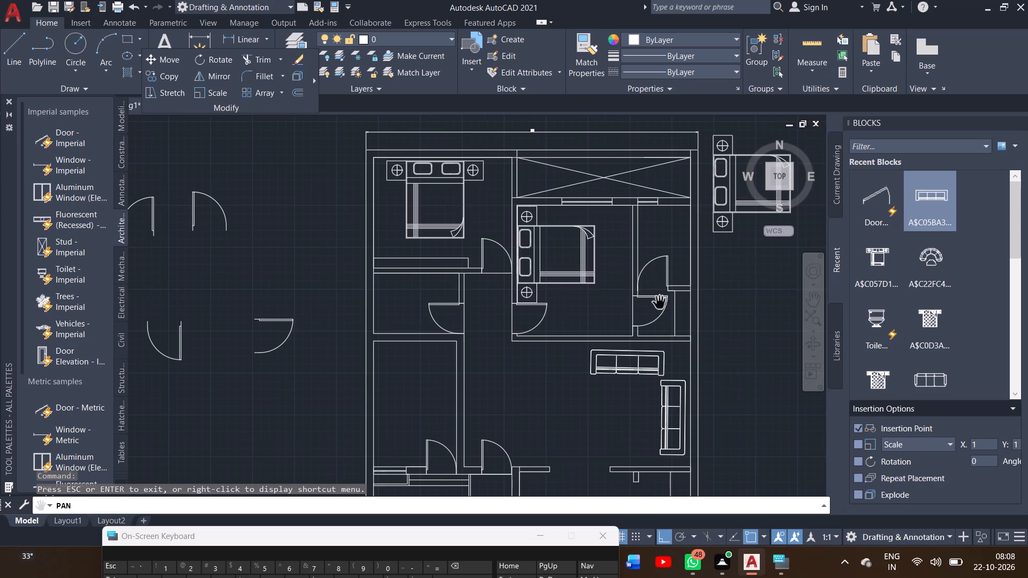
{"action": "left_click_drag", "start_coordinate": [693, 293], "coordinate": [593, 297]}
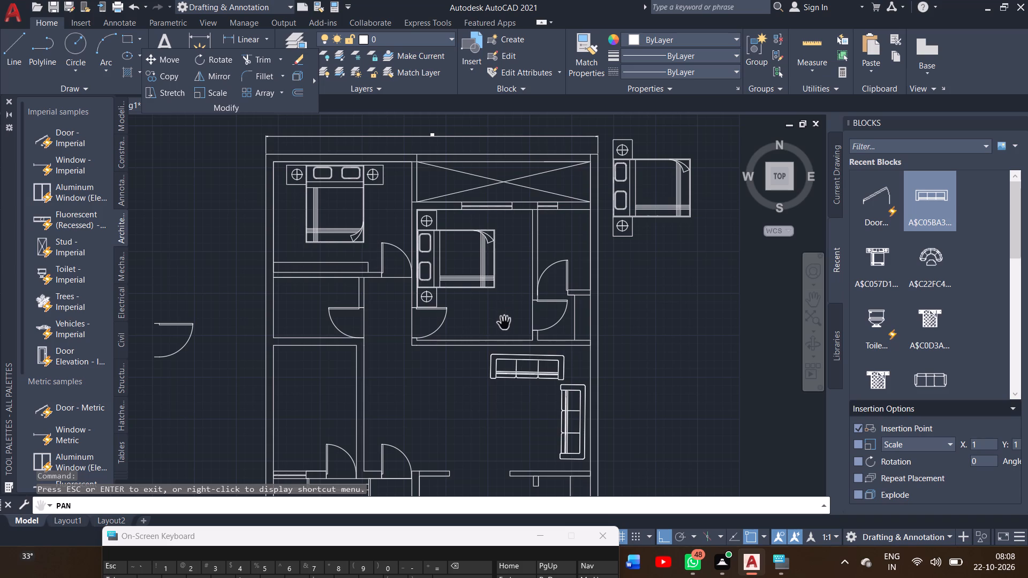
{"action": "left_click_drag", "start_coordinate": [504, 323], "coordinate": [528, 240]}
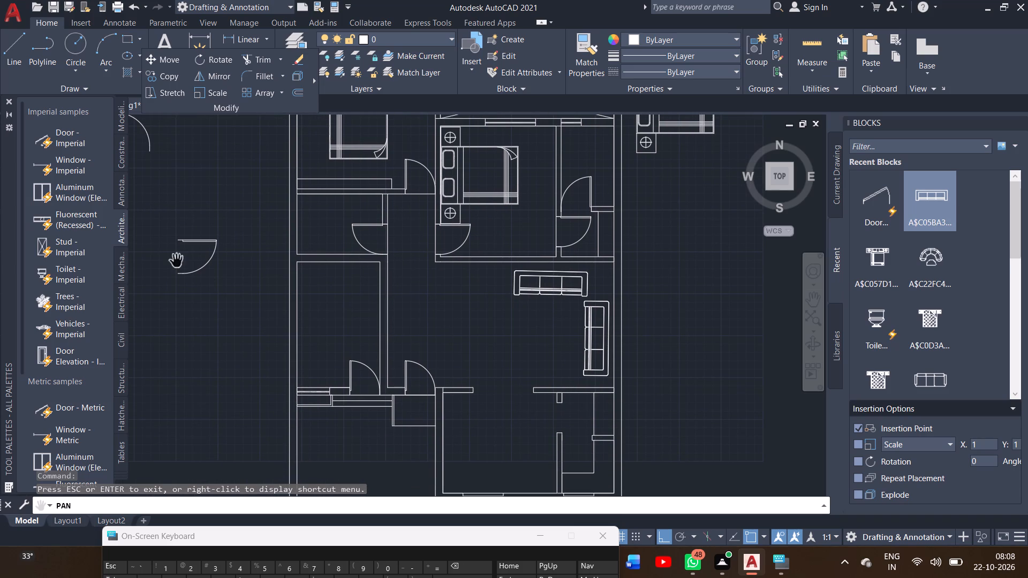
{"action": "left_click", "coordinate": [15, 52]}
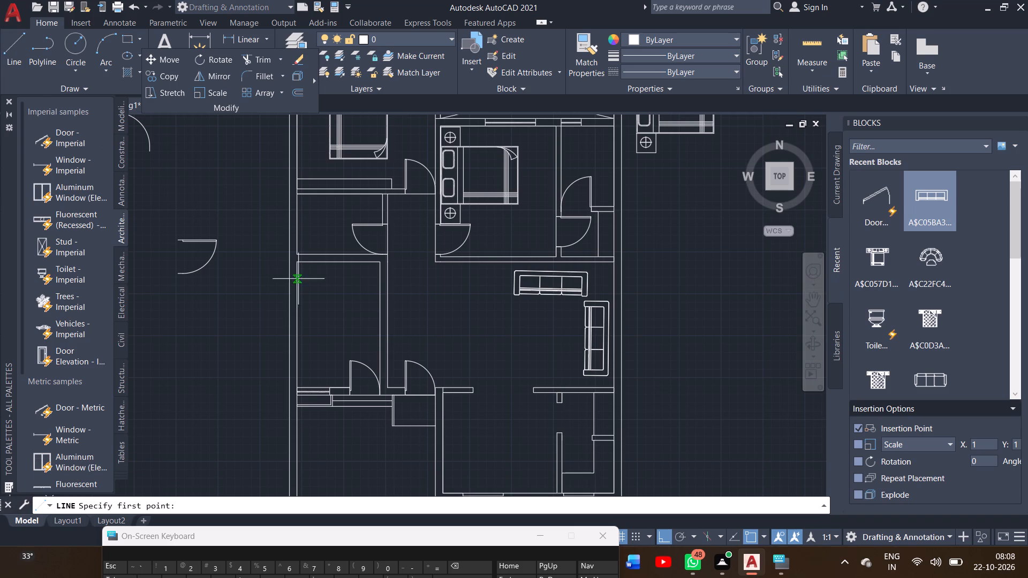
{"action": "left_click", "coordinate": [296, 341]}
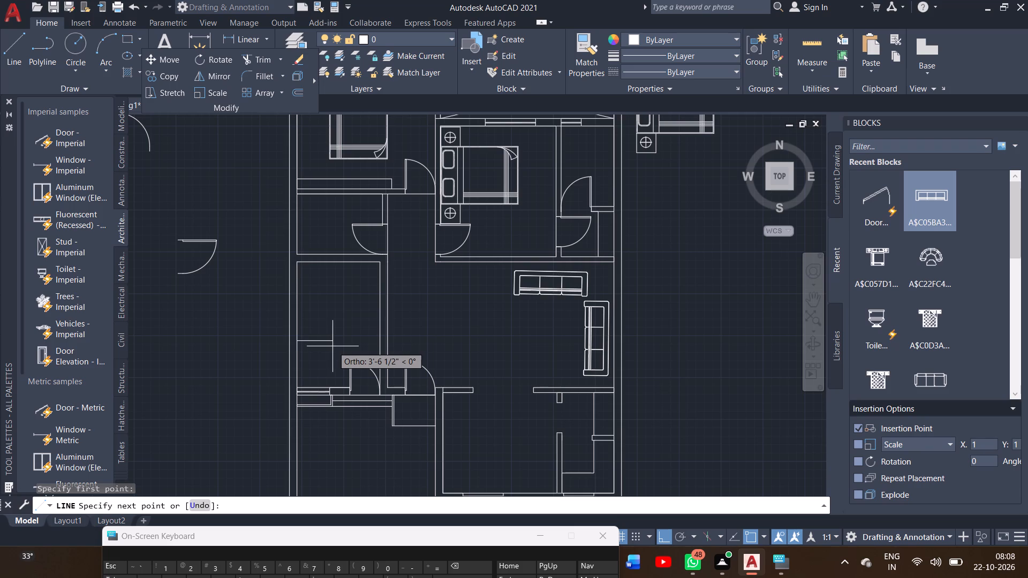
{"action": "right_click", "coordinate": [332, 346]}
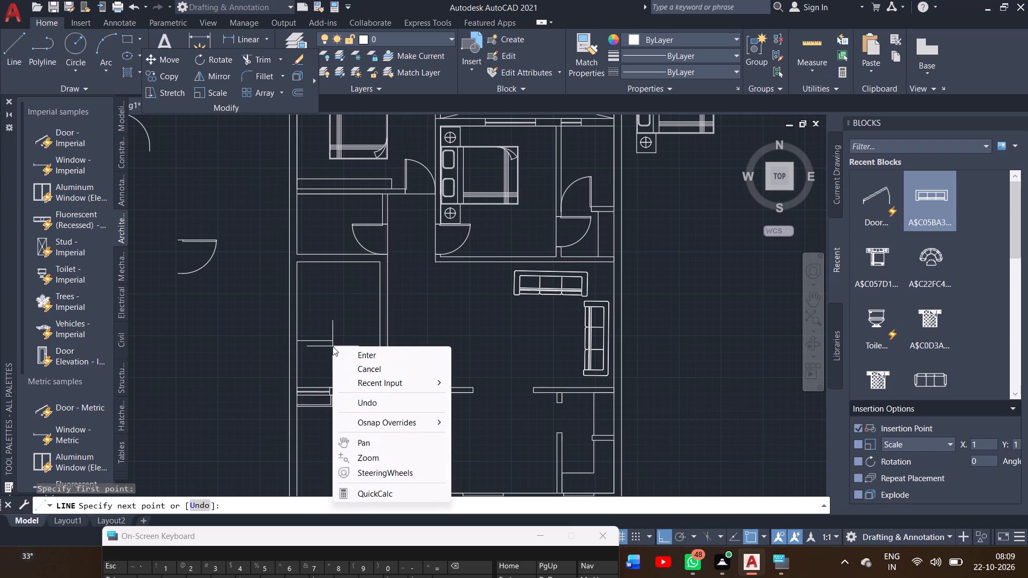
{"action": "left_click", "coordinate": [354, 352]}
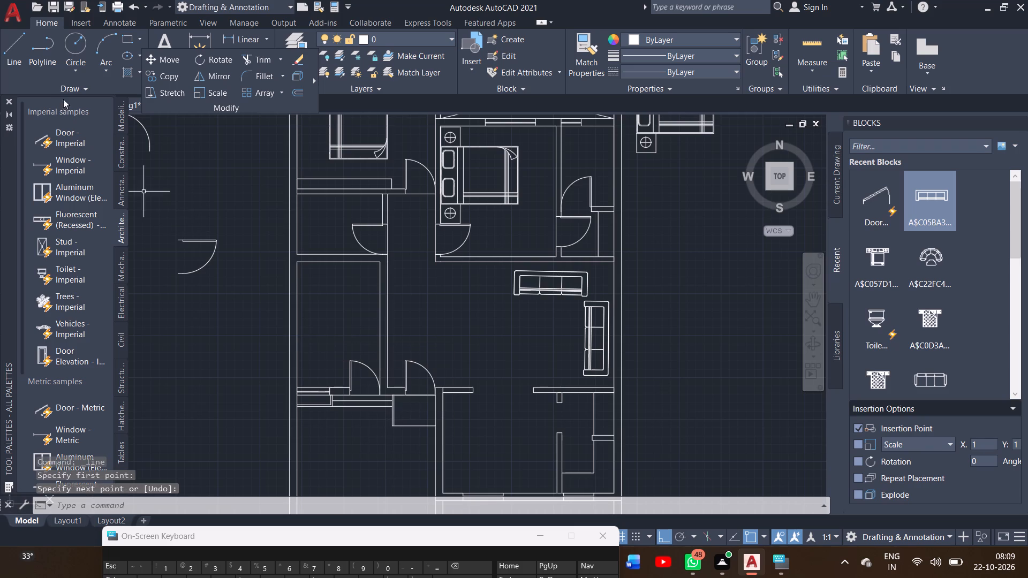
Draw a line from the northwest corner of the west room 3' south along its west wall, continuing east across to the opposite wall.
{"action": "left_click", "coordinate": [18, 66]}
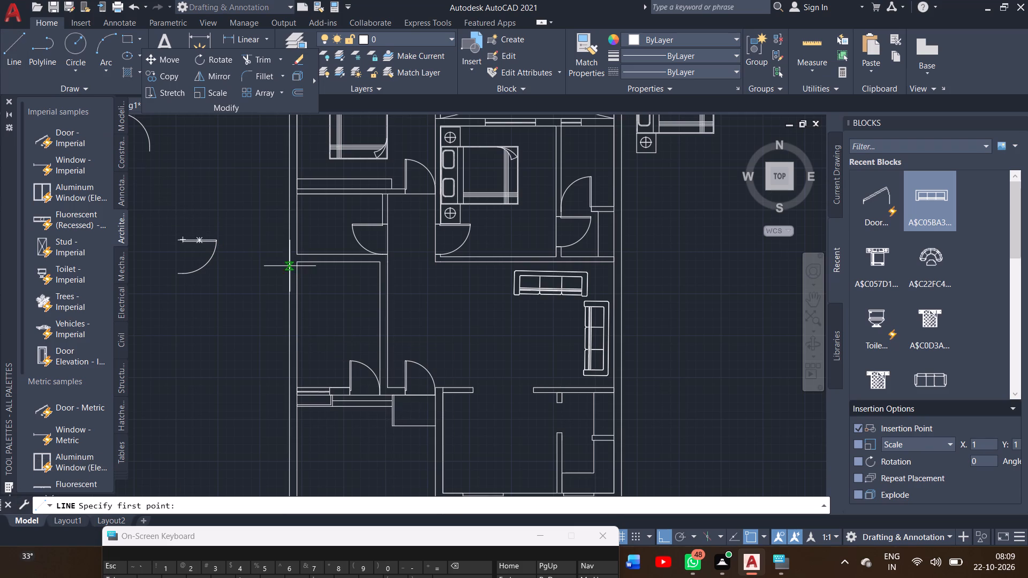
{"action": "left_click_drag", "start_coordinate": [300, 264], "coordinate": [297, 275]}
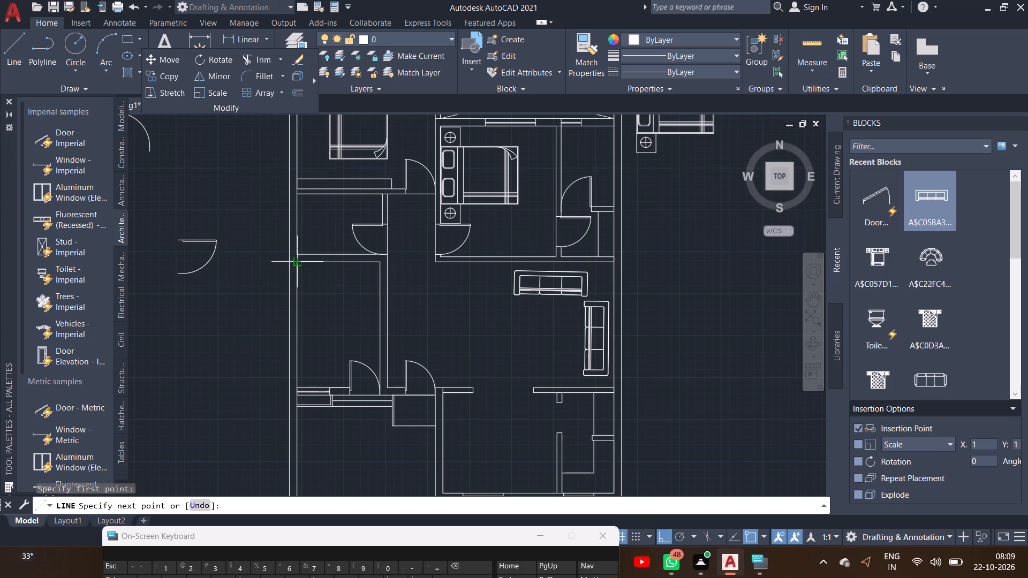
{"action": "left_click_drag", "start_coordinate": [297, 275], "coordinate": [294, 308]}
{"action": "type", "text": "3'"}
{"action": "key", "text": "Return"}
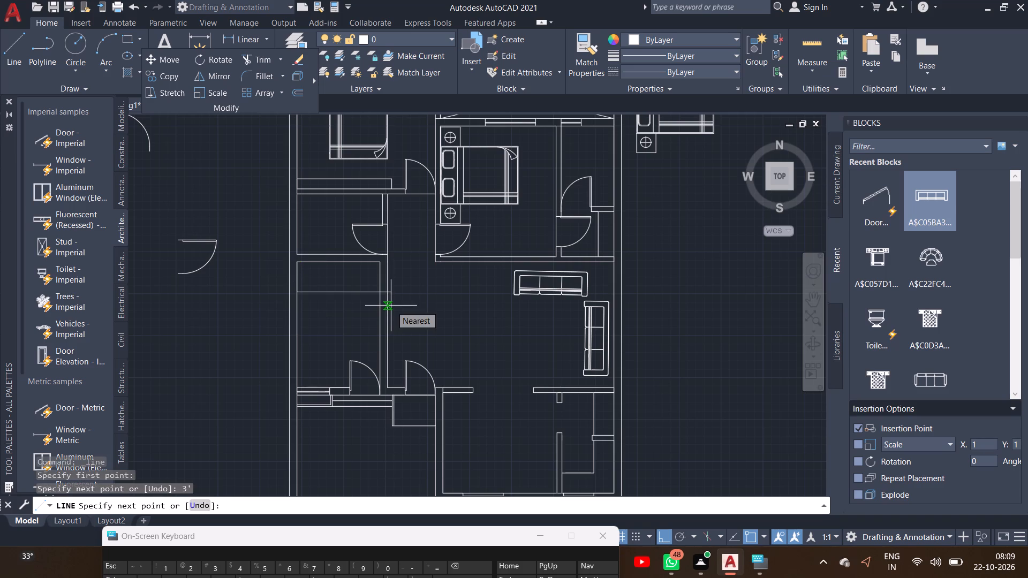
{"action": "left_click", "coordinate": [378, 295]}
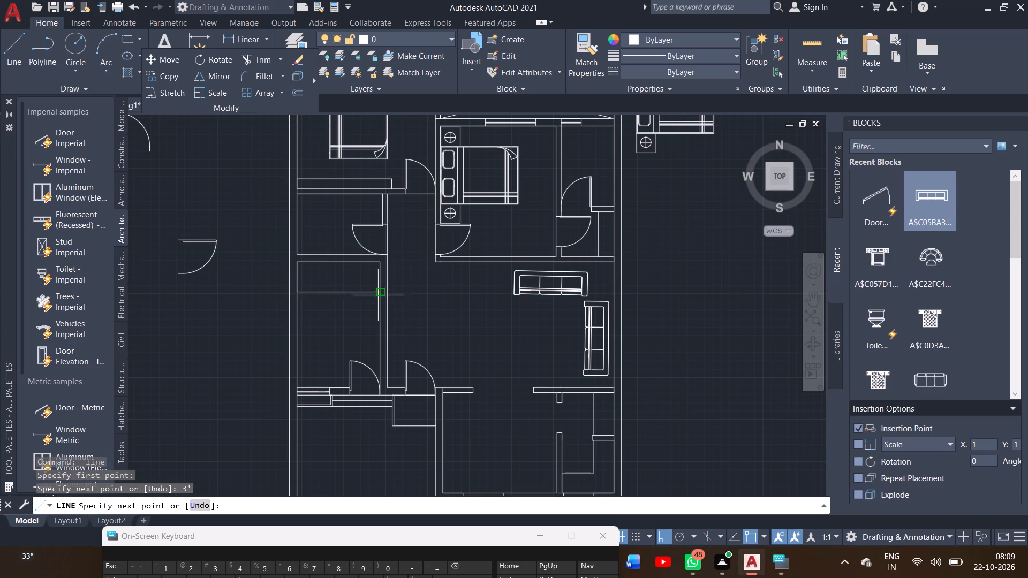
{"action": "right_click", "coordinate": [378, 295]}
{"action": "left_click", "coordinate": [406, 306]}
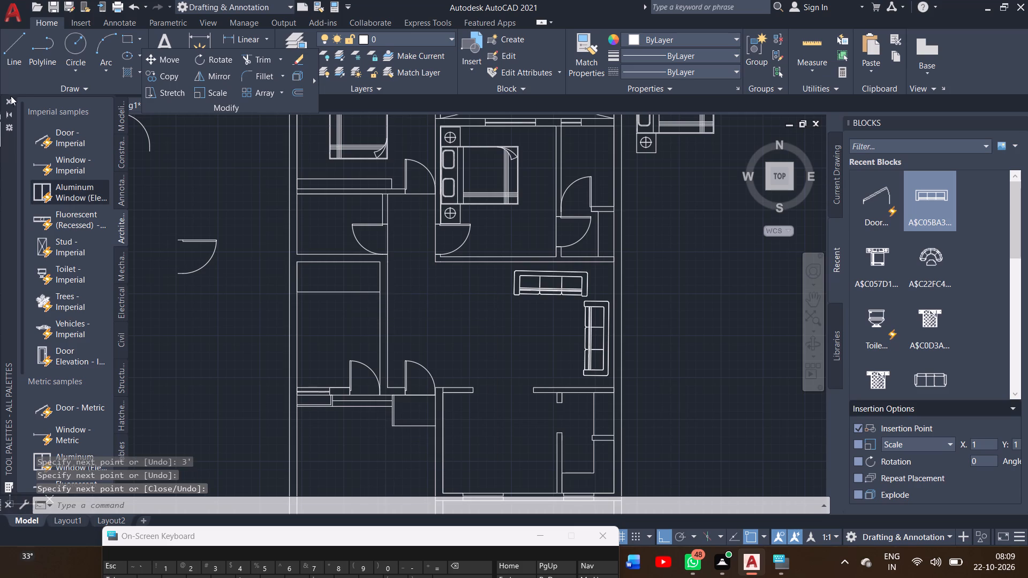
Draw a second line across the west room, parallel to the new crosswise line and 8" south of it, to form a partition wall.
{"action": "left_click", "coordinate": [18, 65]}
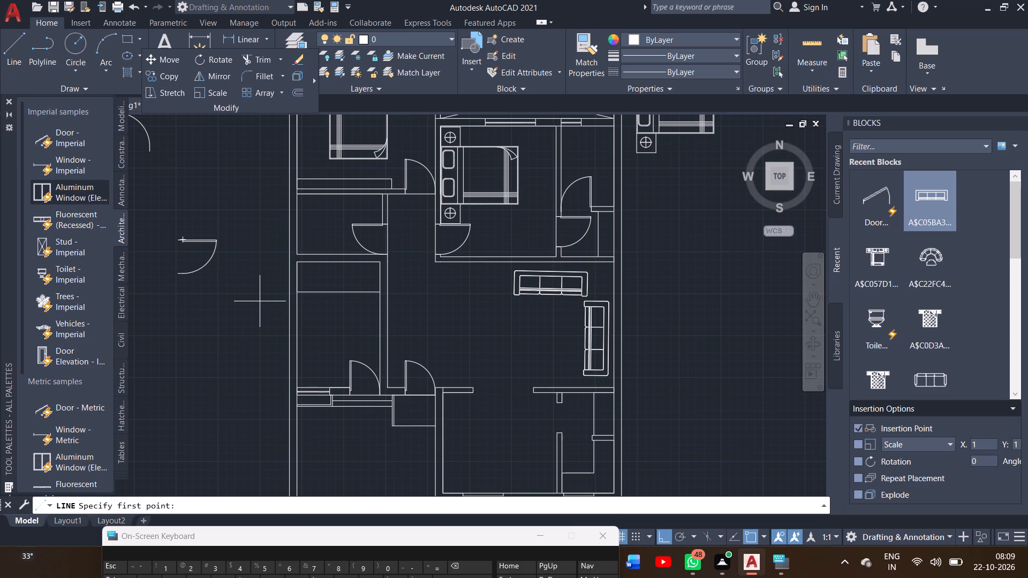
{"action": "scroll", "coordinate": [260, 301], "scroll_direction": "up", "scroll_amount": 2, "text": "ctrl"}
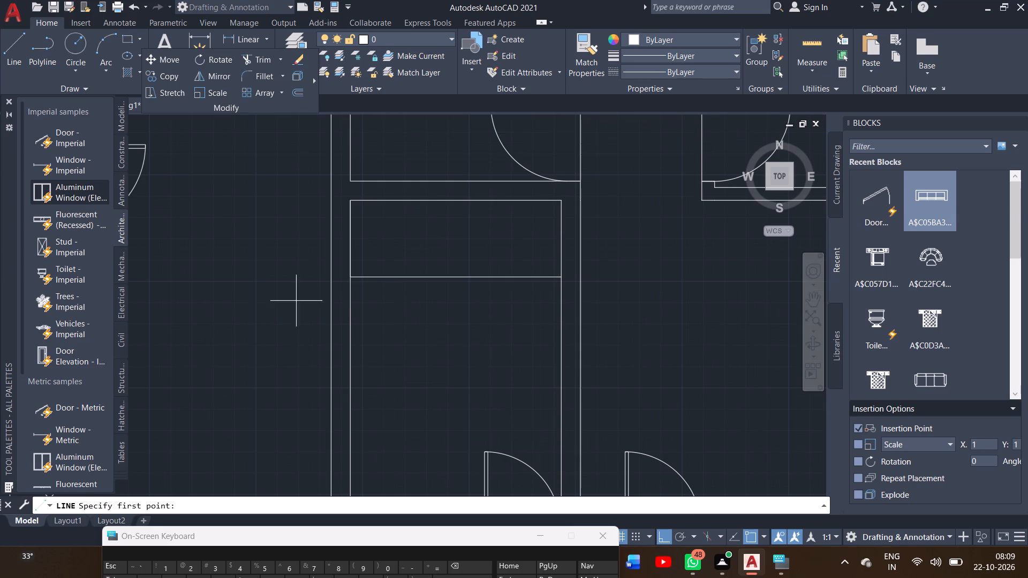
{"action": "left_click", "coordinate": [352, 280]}
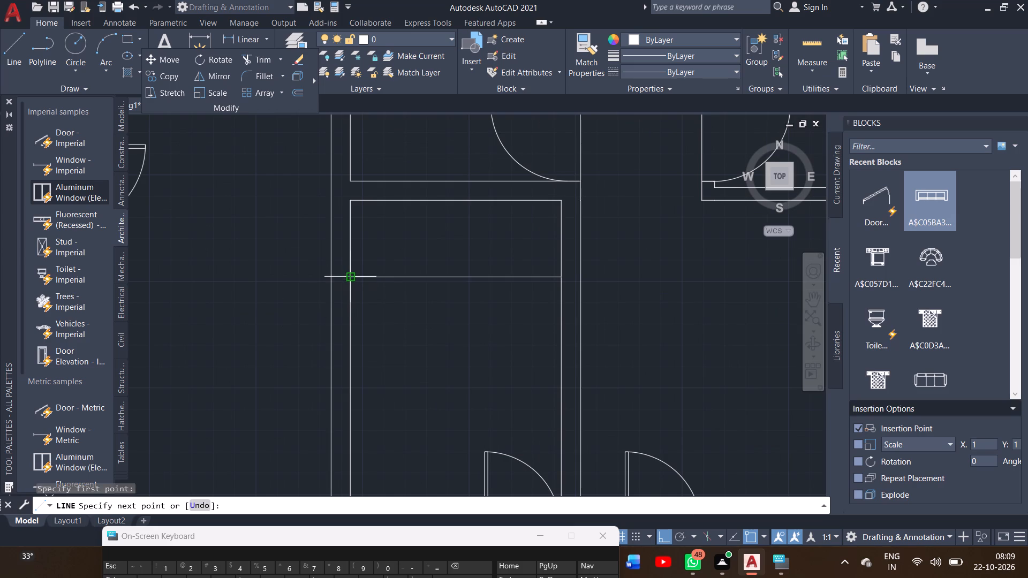
{"action": "key", "text": "8"}
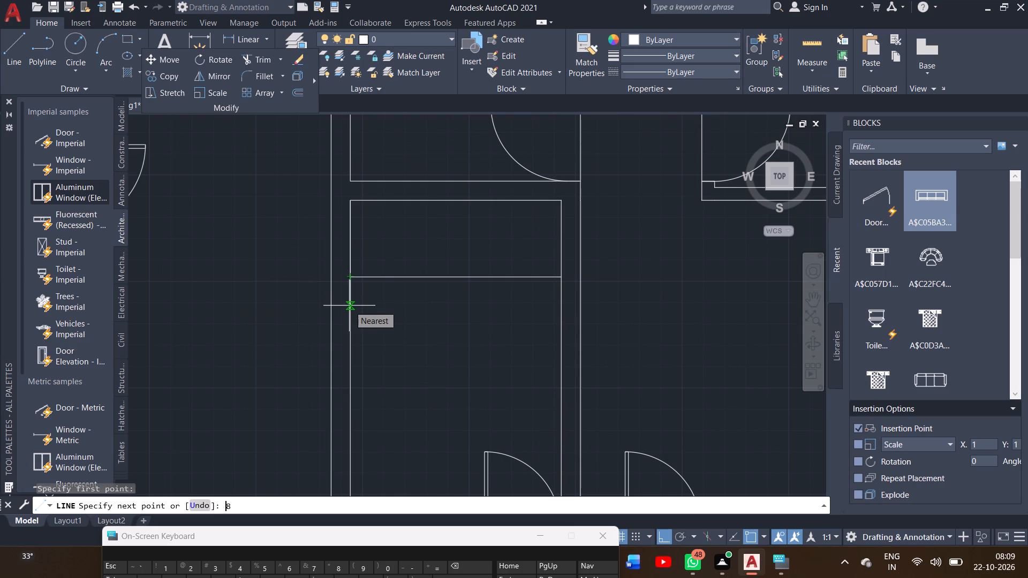
{"action": "key", "text": "shift+quotedbl"}
{"action": "key", "text": "Return"}
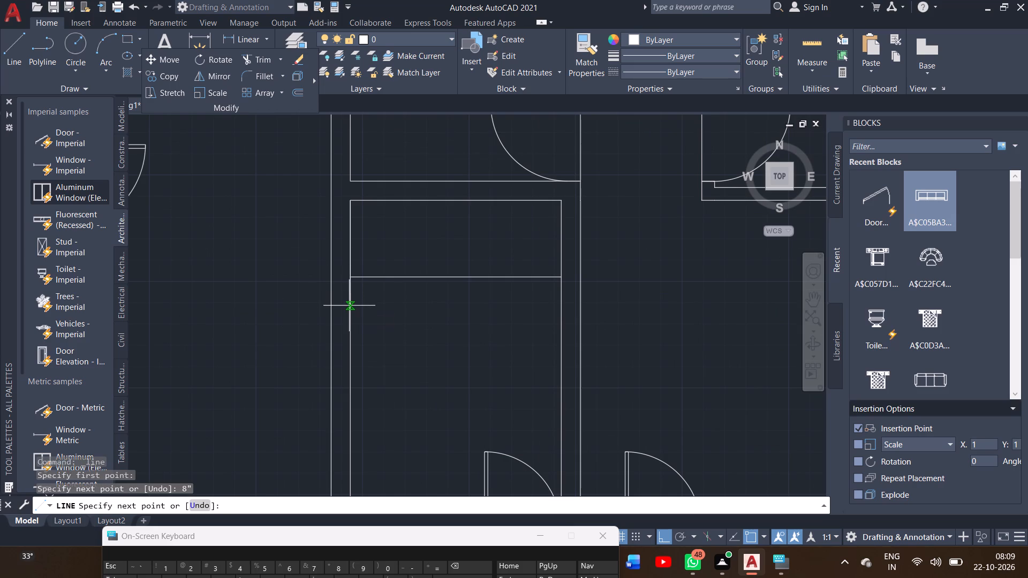
{"action": "left_click", "coordinate": [562, 293]}
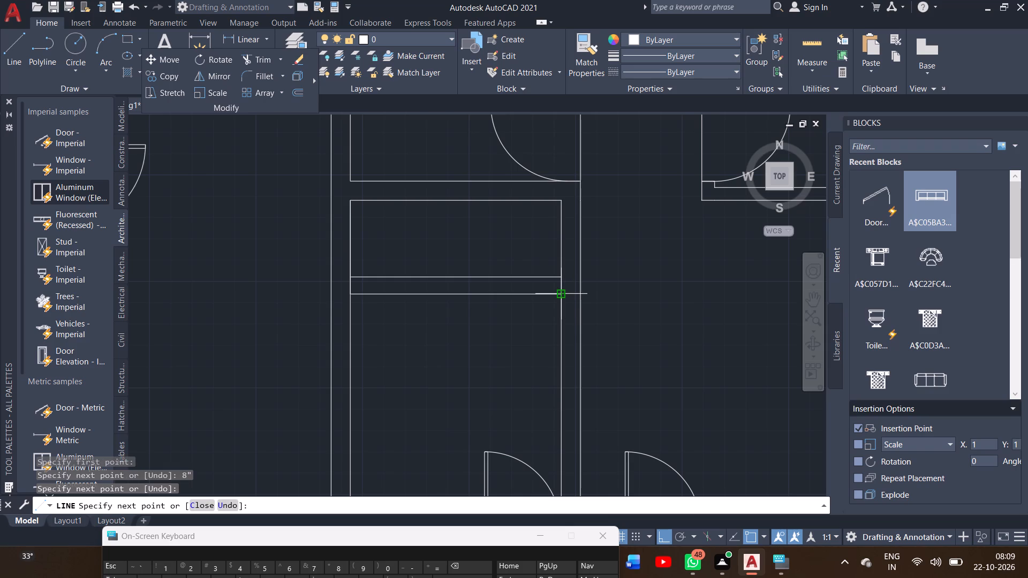
Continue the line zigzag south from the two crosswise lines in the west room, adding three wall-to-wall tread lines spaced 8" apart.
{"action": "key", "text": "8"}
{"action": "key", "text": "shift+quotedbl"}
{"action": "key", "text": "Return"}
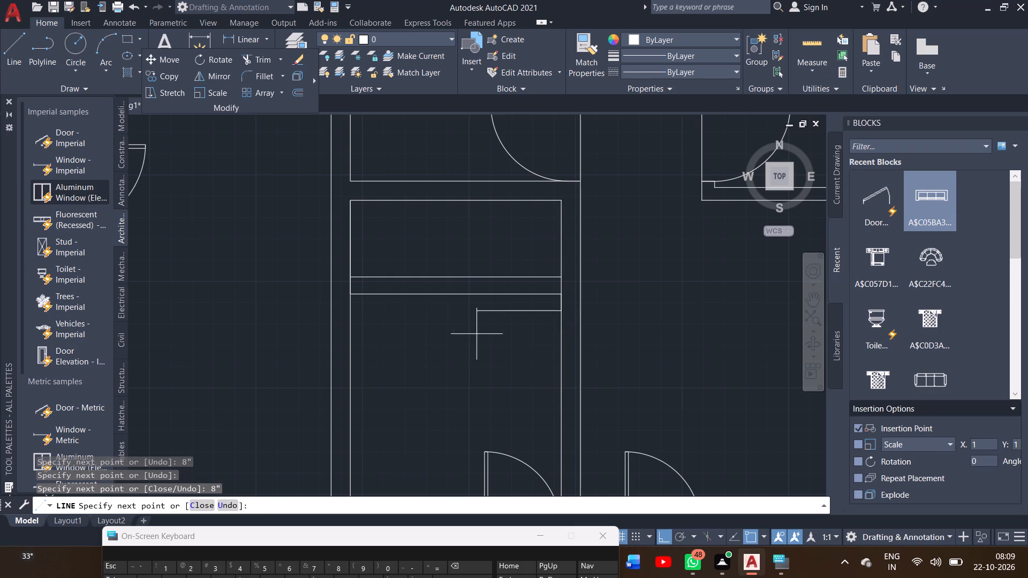
{"action": "left_click", "coordinate": [353, 314]}
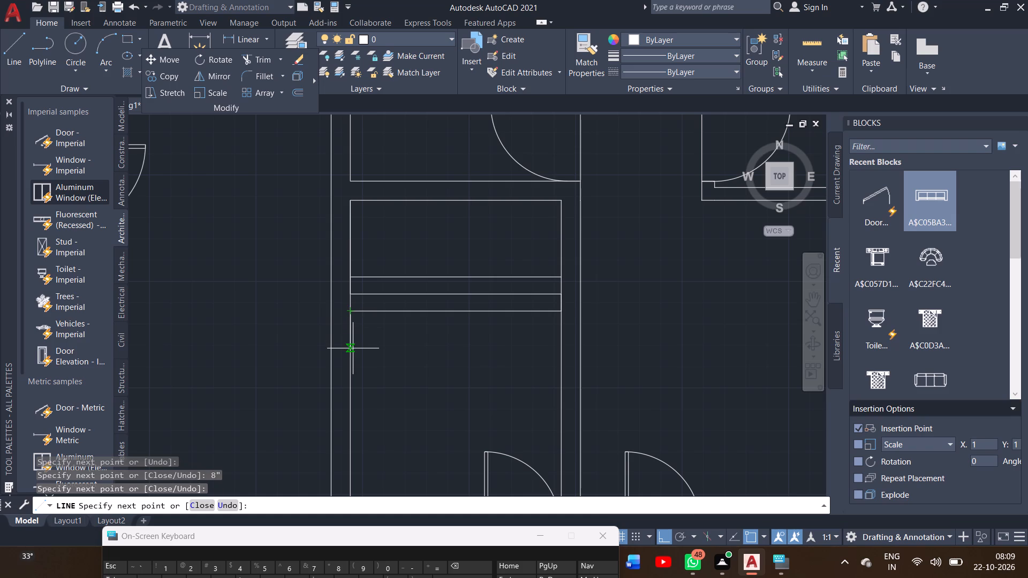
{"action": "key", "text": "8"}
{"action": "key", "text": "Return"}
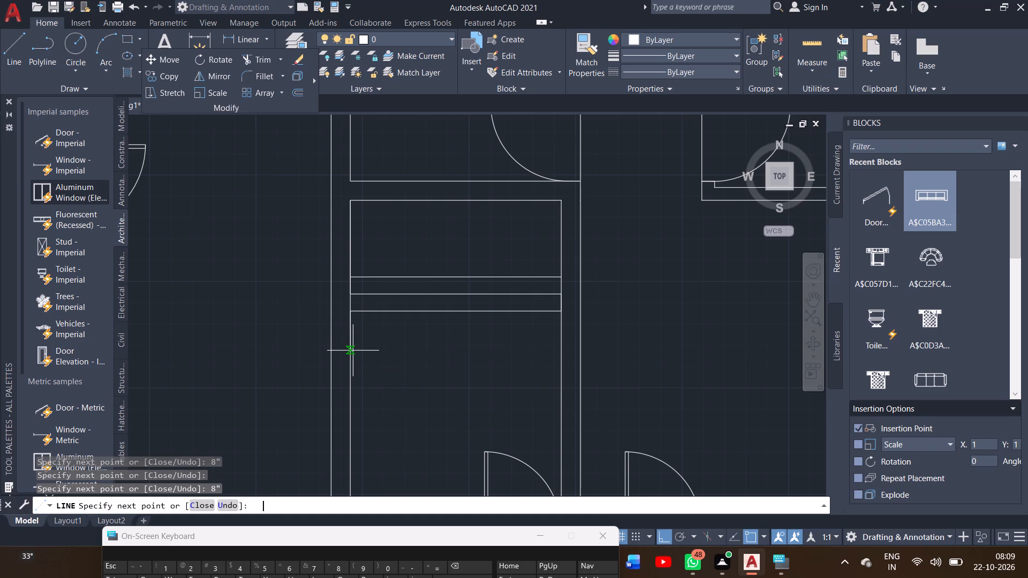
{"action": "left_click", "coordinate": [562, 329]}
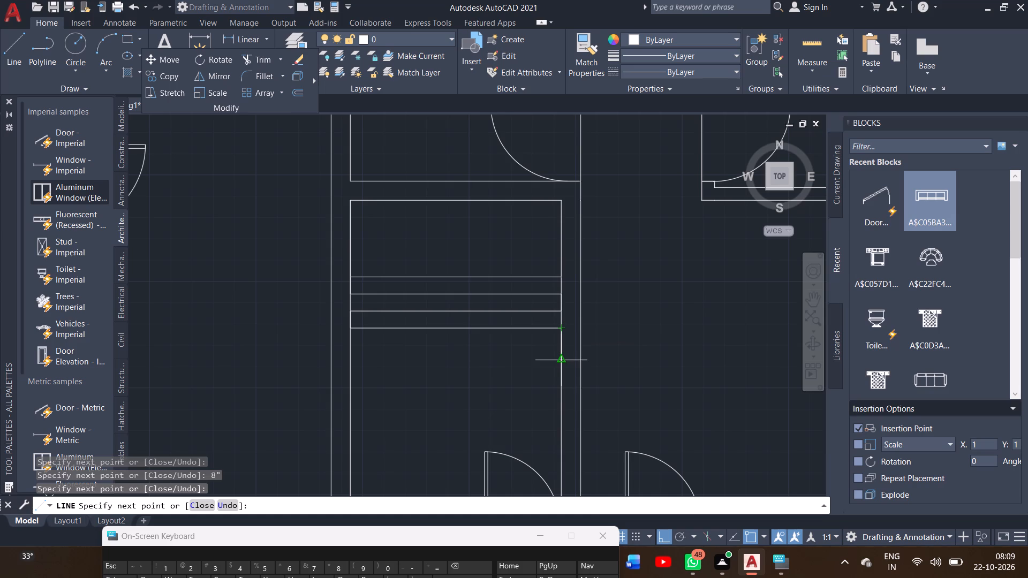
{"action": "key", "text": "8"}
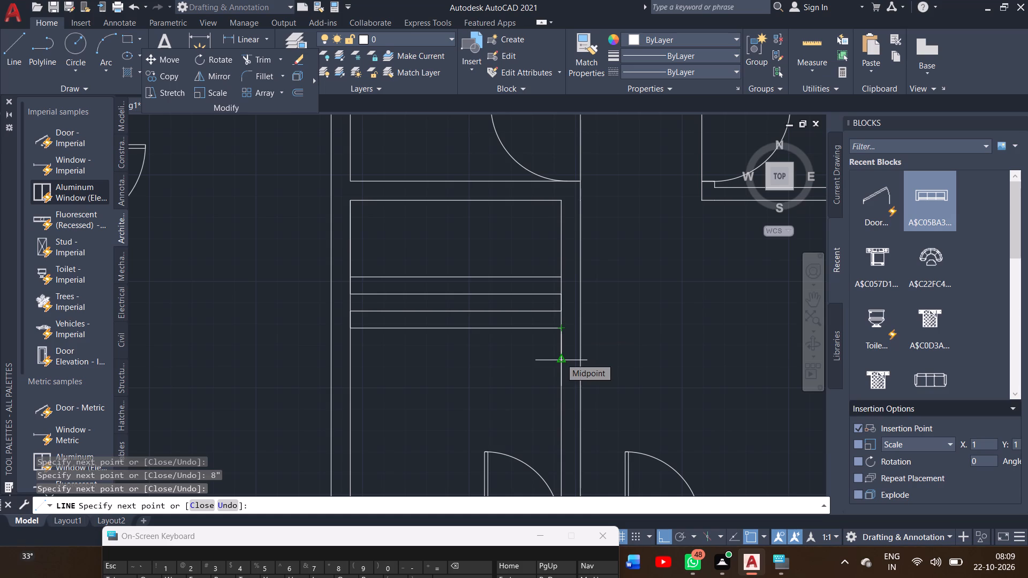
{"action": "key", "text": "shift+quotedbl"}
{"action": "key", "text": "Return"}
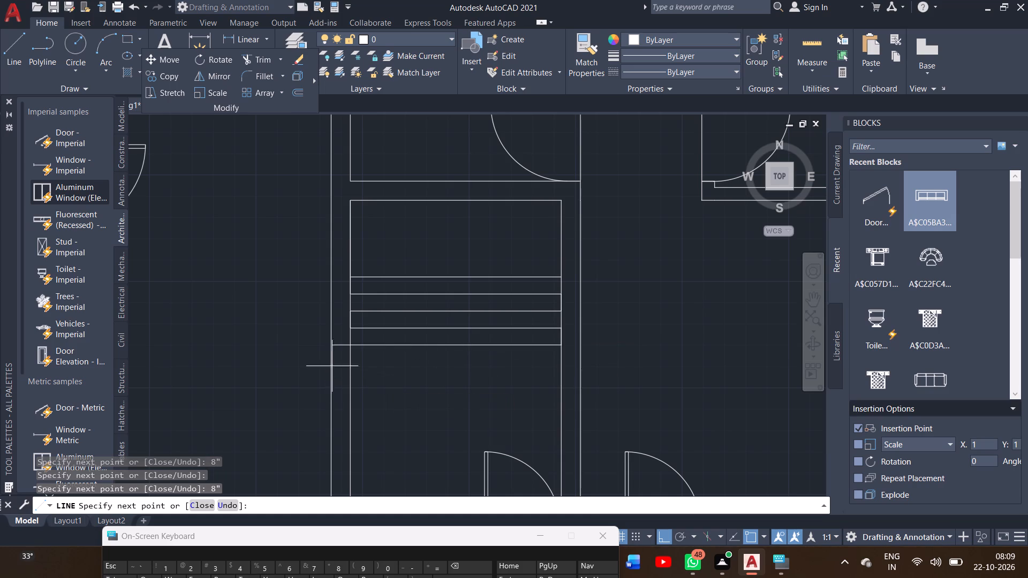
{"action": "left_click", "coordinate": [348, 347]}
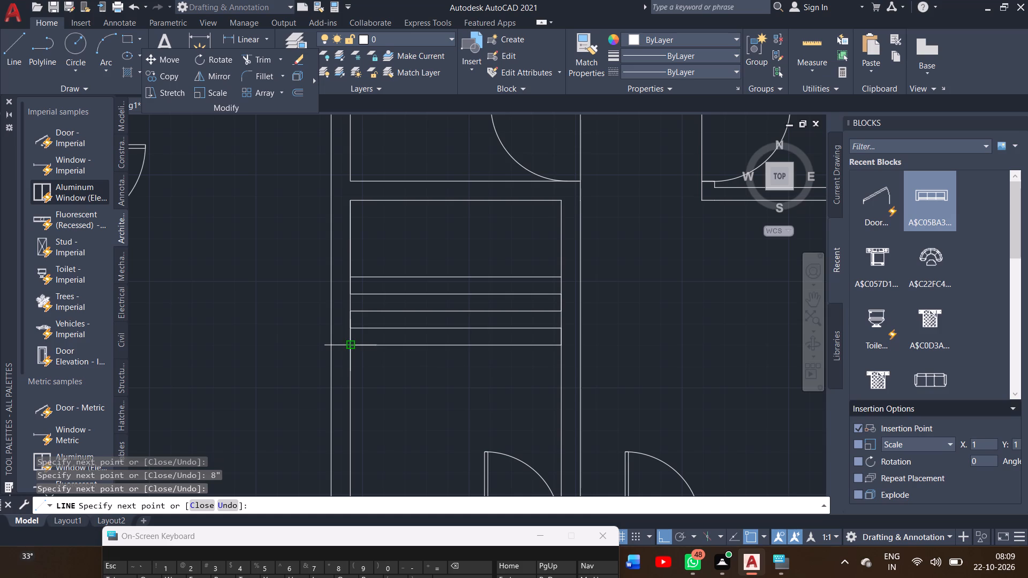
Add two more wall-to-wall tread lines to the south of the stair flight, each 8" beyond the previous one.
{"action": "key", "text": "8"}
{"action": "key", "text": "shift+quotedbl"}
{"action": "key", "text": "Return"}
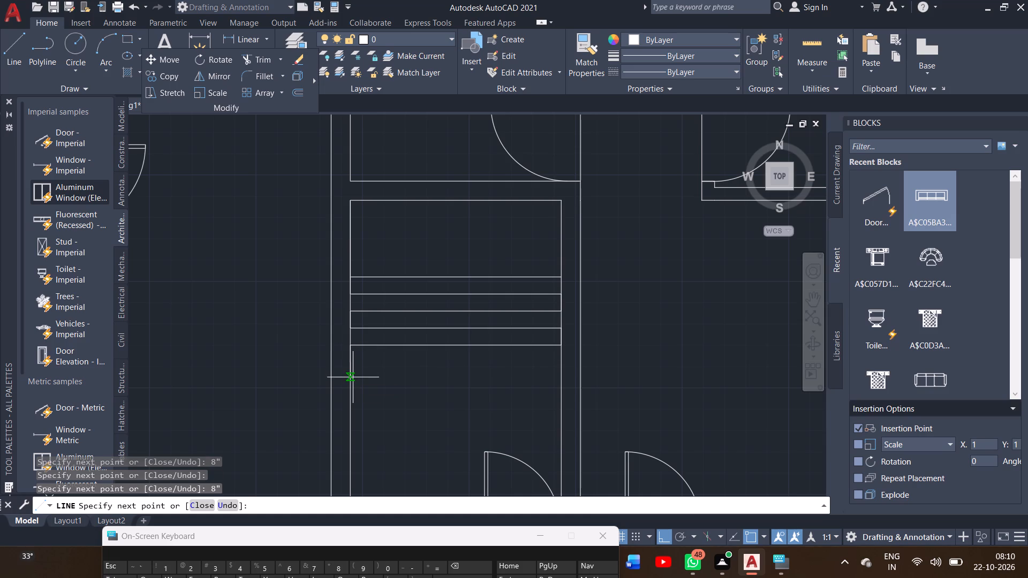
{"action": "left_click", "coordinate": [560, 364]}
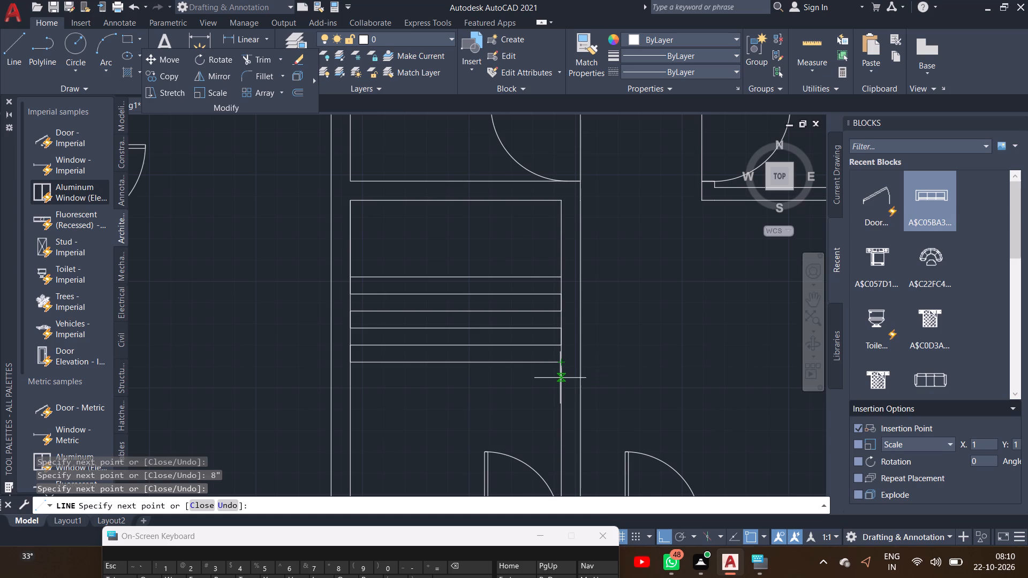
{"action": "key", "text": "8"}
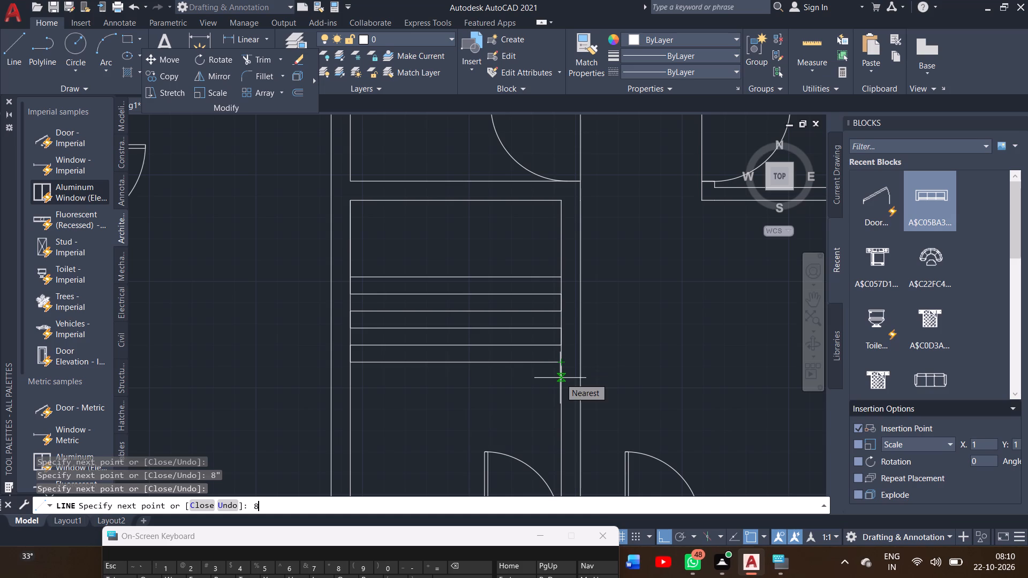
{"action": "type", "text": "\"'"}
{"action": "key", "text": "Return"}
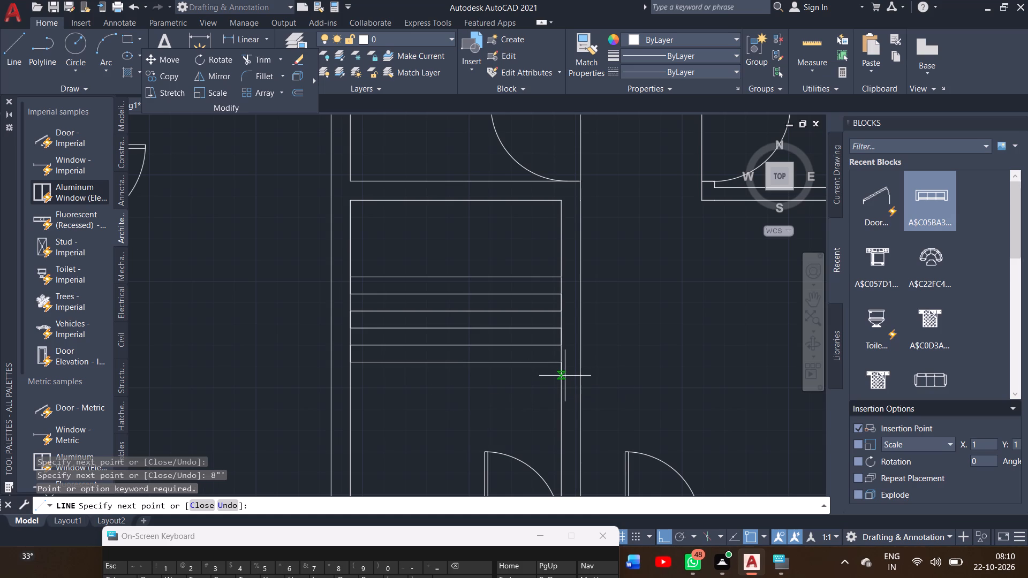
{"action": "key", "text": "8"}
{"action": "key", "text": "shift+quotedbl"}
{"action": "key", "text": "Return"}
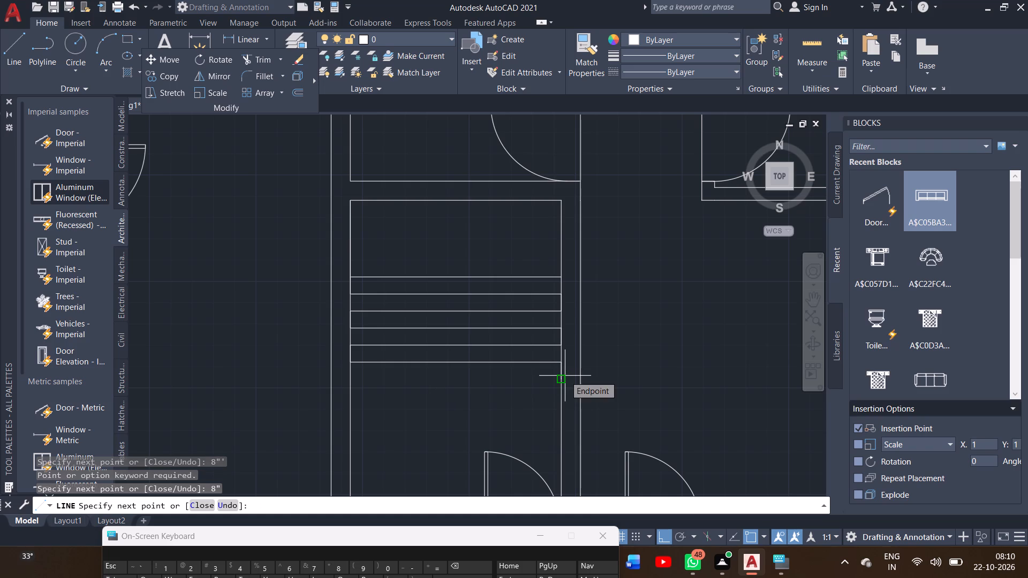
{"action": "left_click", "coordinate": [349, 383]}
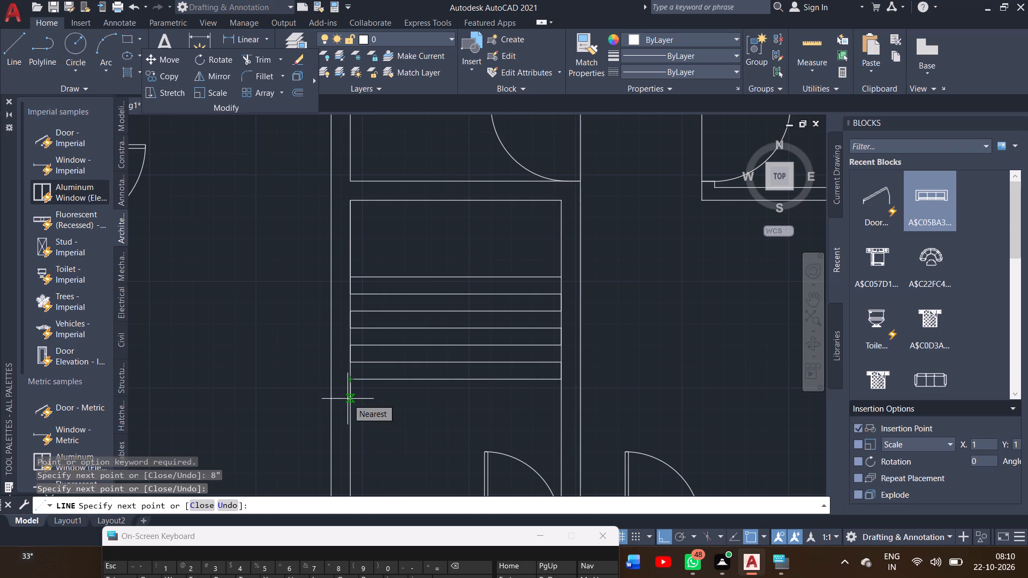
Draw the last two wall-to-wall tread lines at 8" spacing at the south end of the flight and finish the line.
{"action": "key", "text": "8"}
{"action": "key", "text": "shift+quotedbl"}
{"action": "key", "text": "Return"}
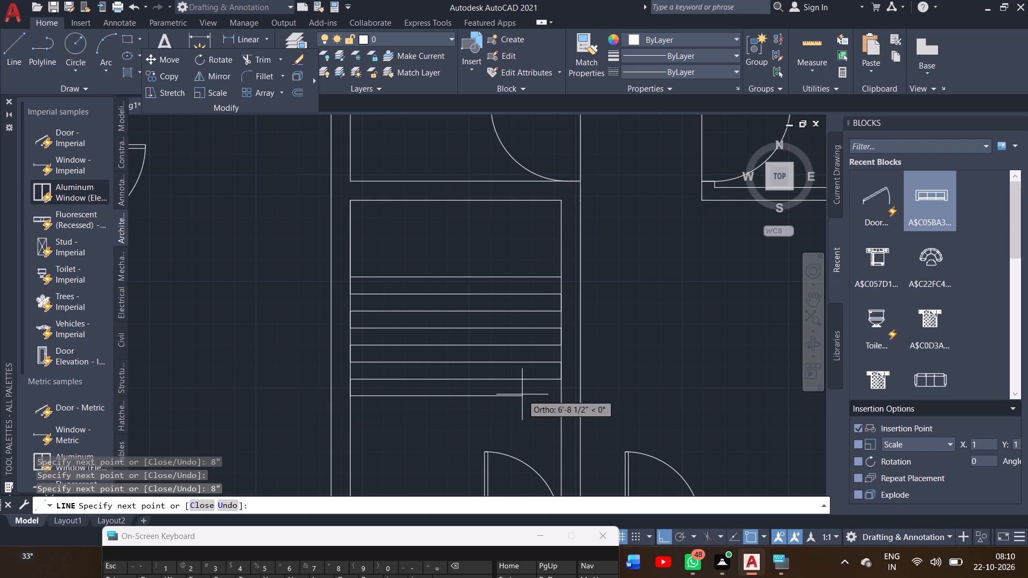
{"action": "left_click", "coordinate": [563, 393]}
{"action": "key", "text": "8"}
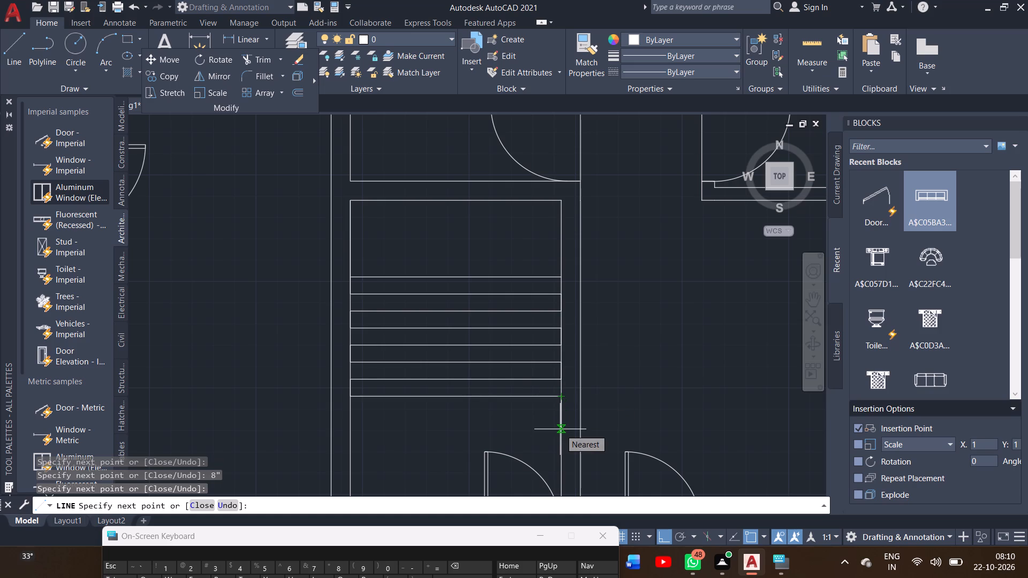
{"action": "key", "text": "shift+quotedbl"}
{"action": "key", "text": "Return"}
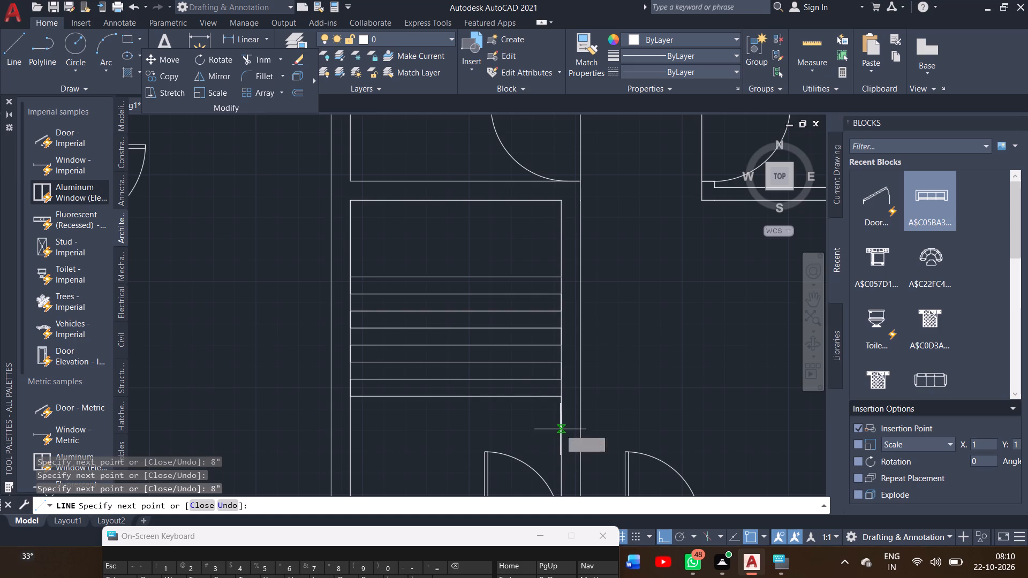
{"action": "left_click", "coordinate": [351, 417]}
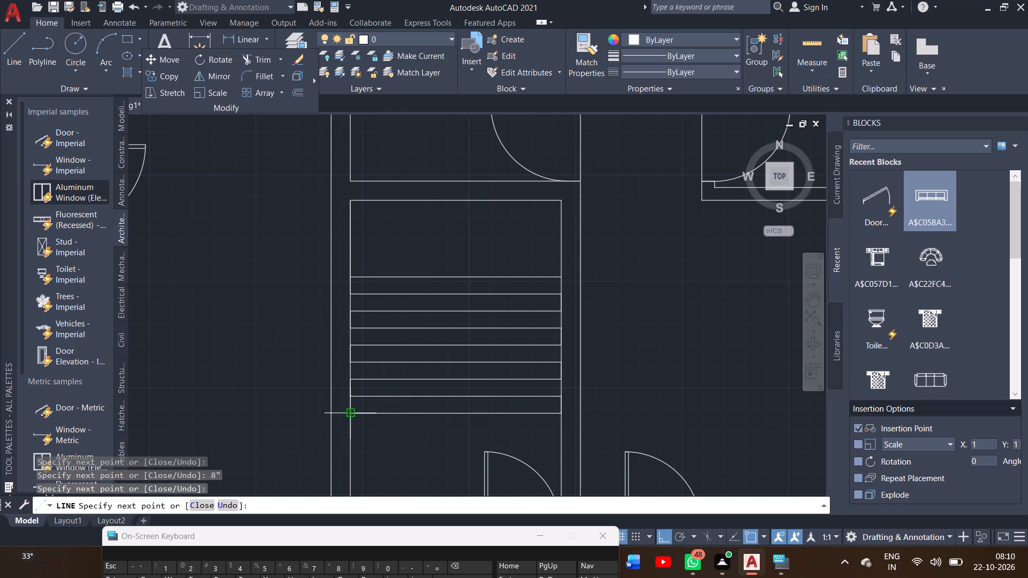
{"action": "right_click", "coordinate": [351, 417]}
{"action": "left_click", "coordinate": [380, 252]}
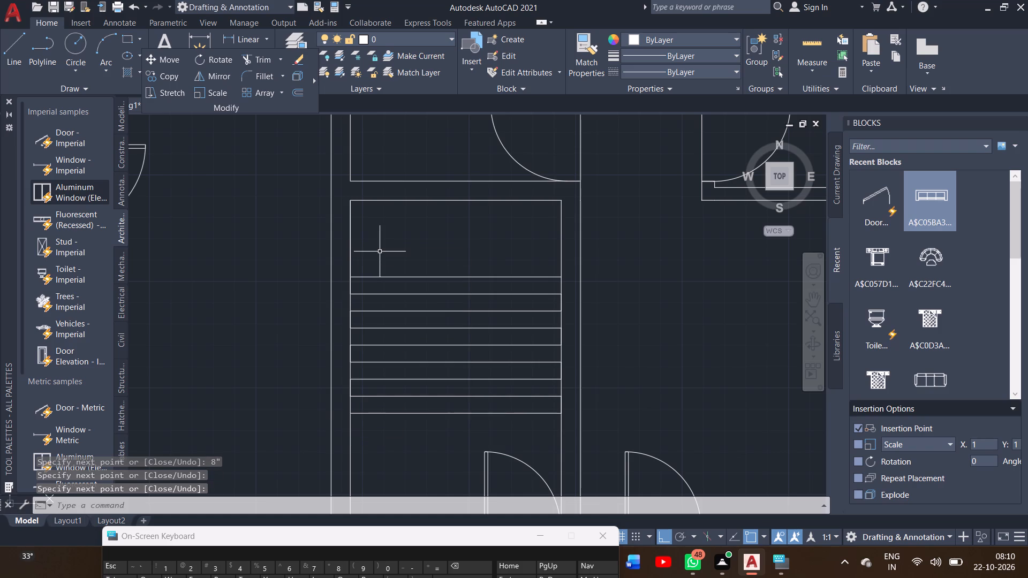
Outline a 2' wide stair well from the northernmost to the southernmost tread line, with its west side 3' from the west wall.
{"action": "left_click", "coordinate": [8, 51]}
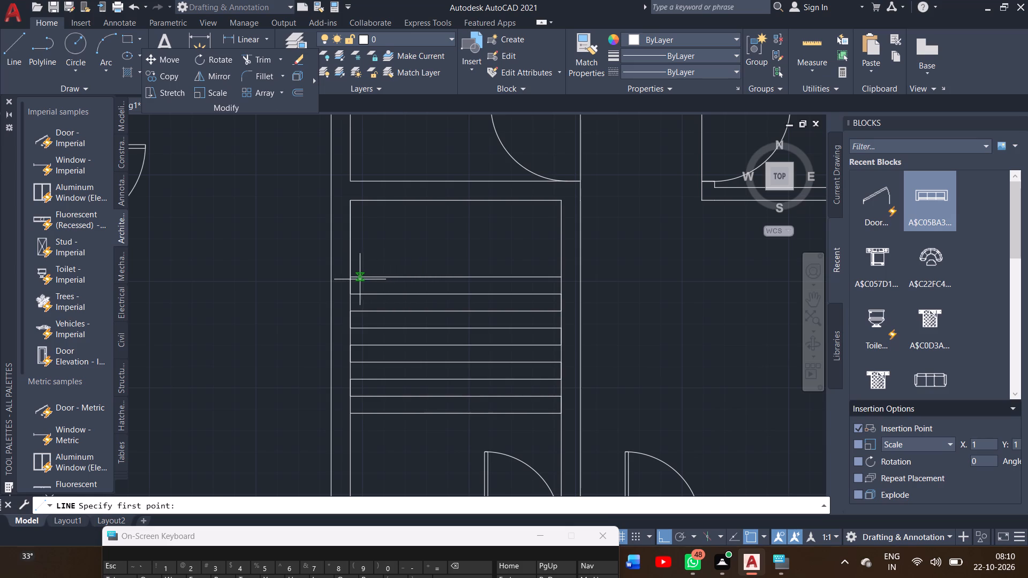
{"action": "left_click_drag", "start_coordinate": [353, 279], "coordinate": [395, 277]}
{"action": "type", "text": "3'"}
{"action": "key", "text": "Return"}
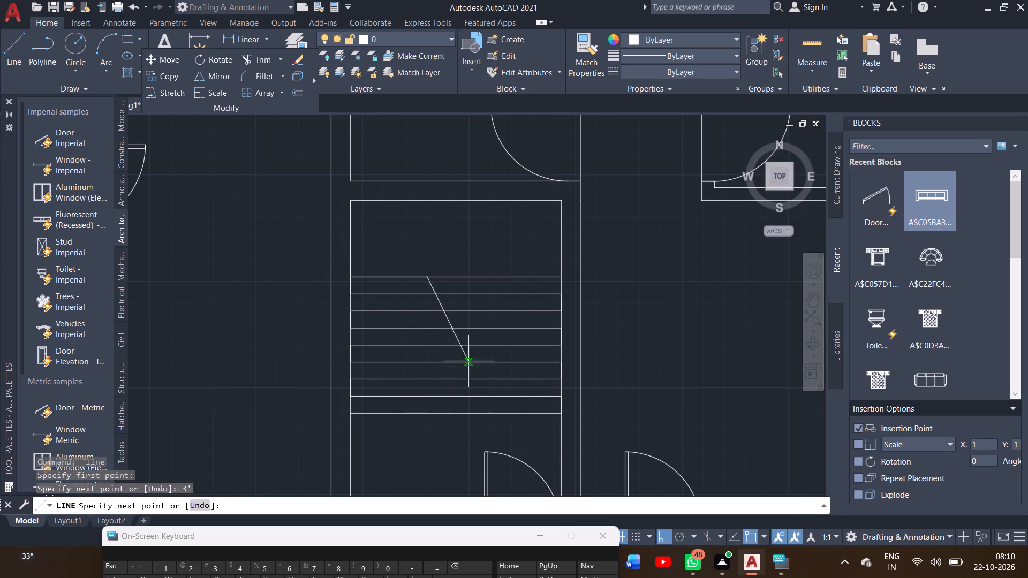
{"action": "left_click", "coordinate": [428, 413]}
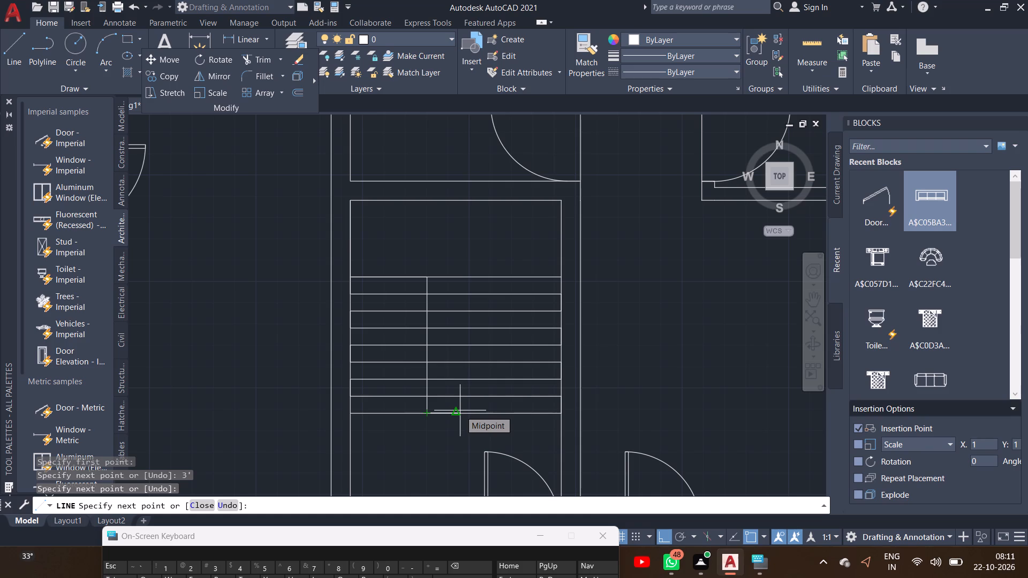
{"action": "type", "text": "2'"}
{"action": "key", "text": "Return"}
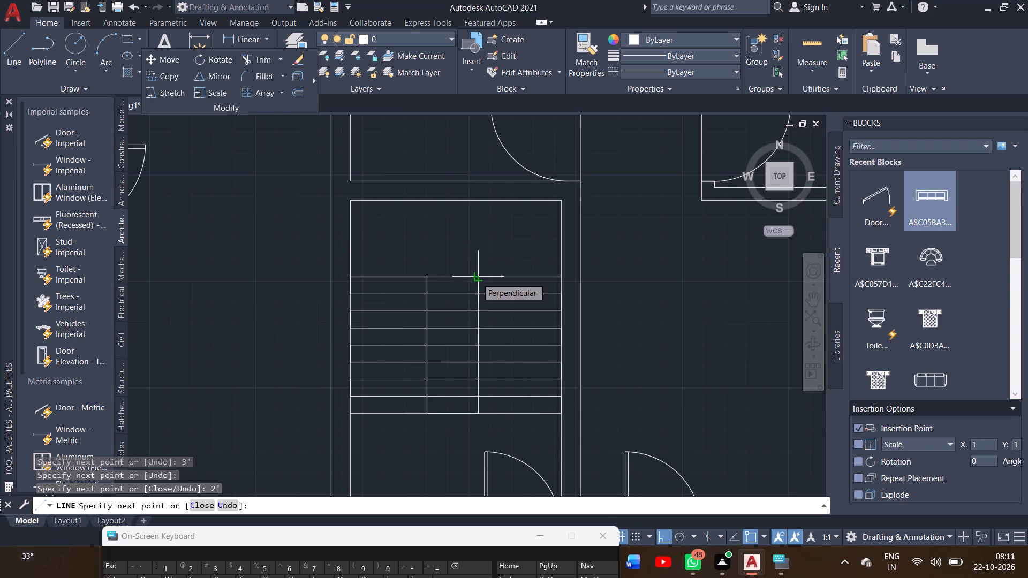
{"action": "left_click", "coordinate": [477, 278]}
{"action": "right_click", "coordinate": [486, 256]}
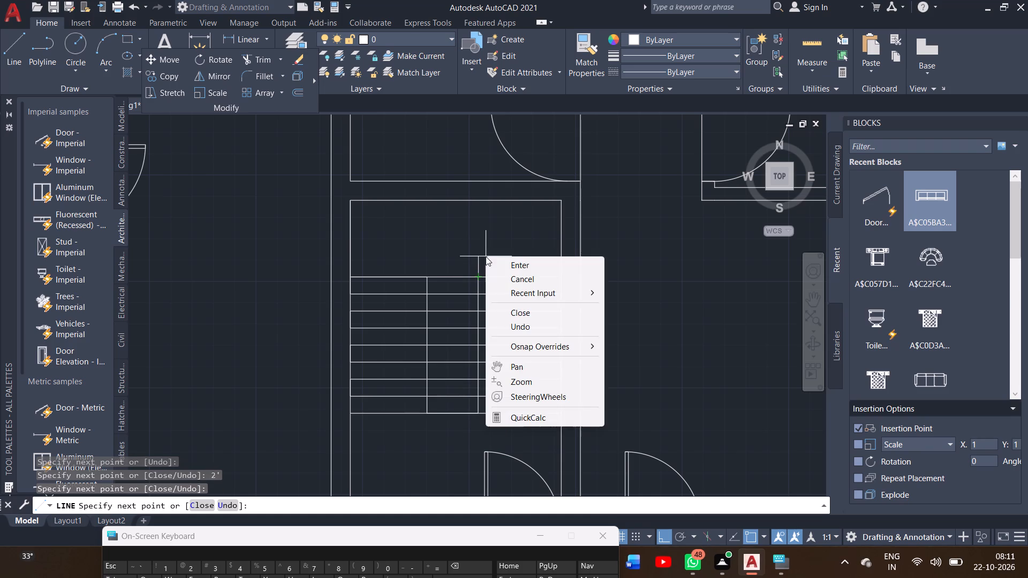
{"action": "left_click", "coordinate": [501, 263]}
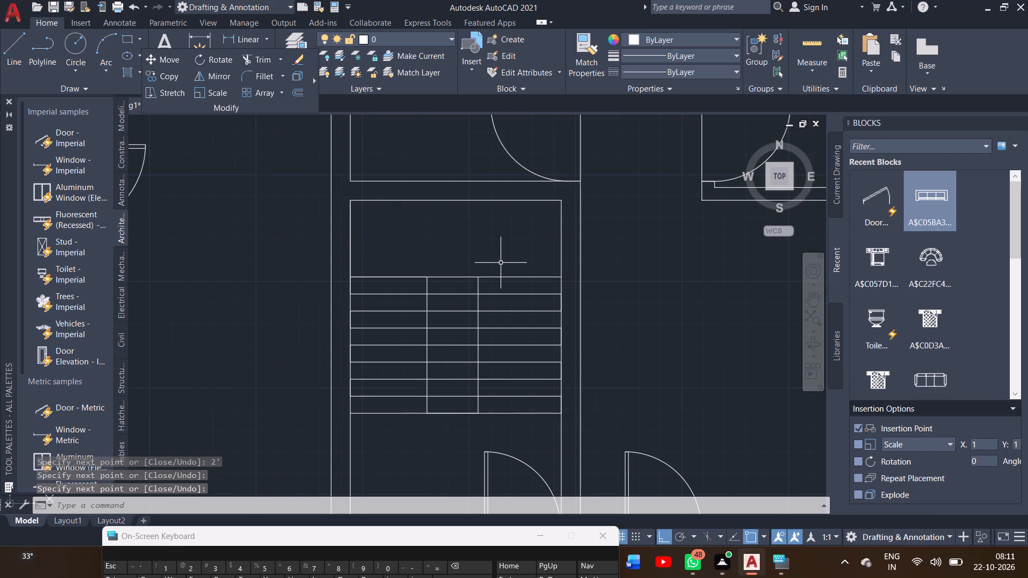
Draw a line from the stair well's northwest corner north across the landing to the far face of the north wall.
{"action": "left_click", "coordinate": [7, 60]}
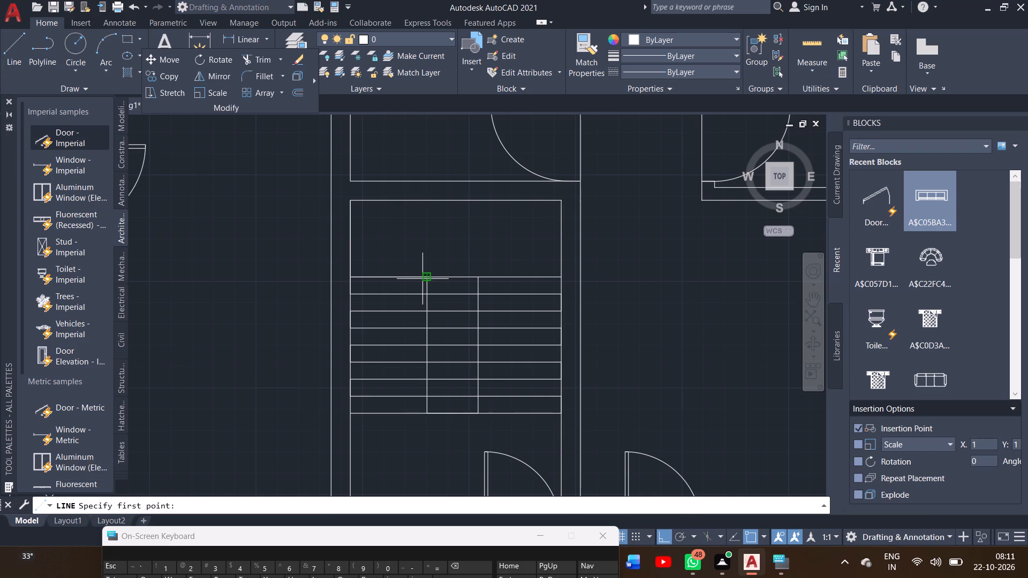
{"action": "left_click_drag", "start_coordinate": [426, 279], "coordinate": [428, 180]}
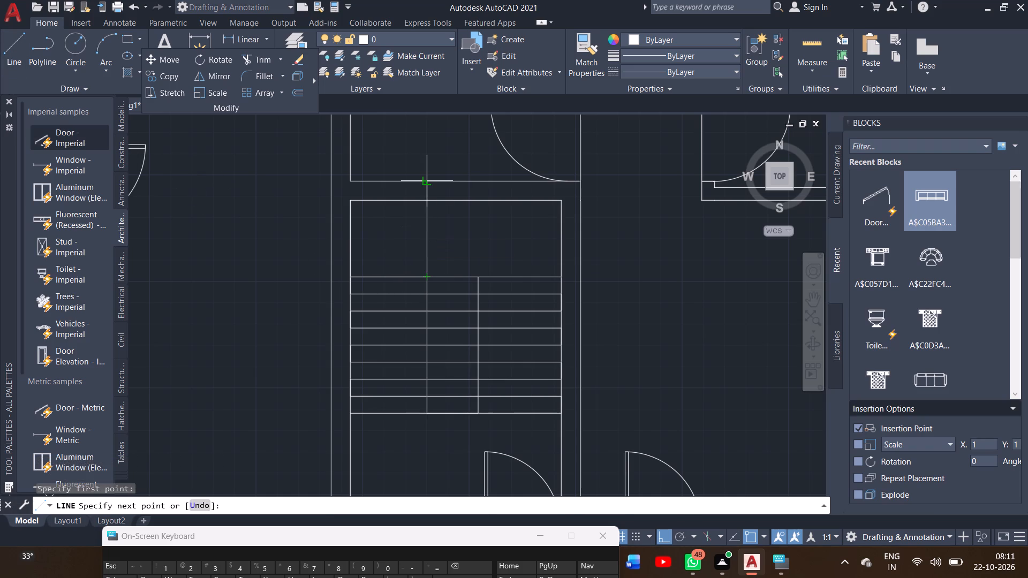
{"action": "left_click_drag", "start_coordinate": [428, 180], "coordinate": [424, 181]}
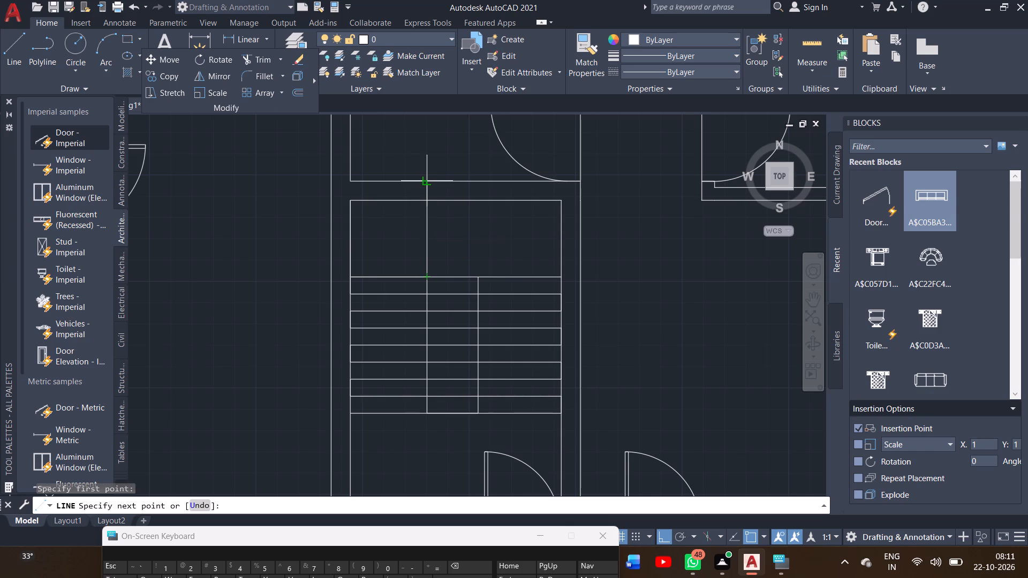
{"action": "left_click_drag", "start_coordinate": [424, 181], "coordinate": [423, 181]}
{"action": "left_click", "coordinate": [423, 181]}
{"action": "right_click", "coordinate": [423, 181]}
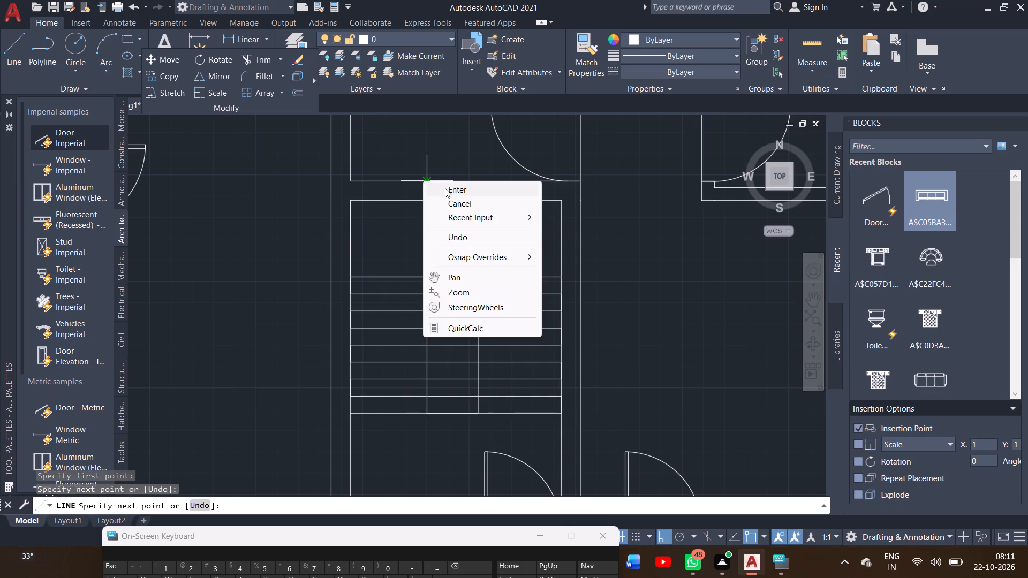
{"action": "left_click", "coordinate": [445, 188]}
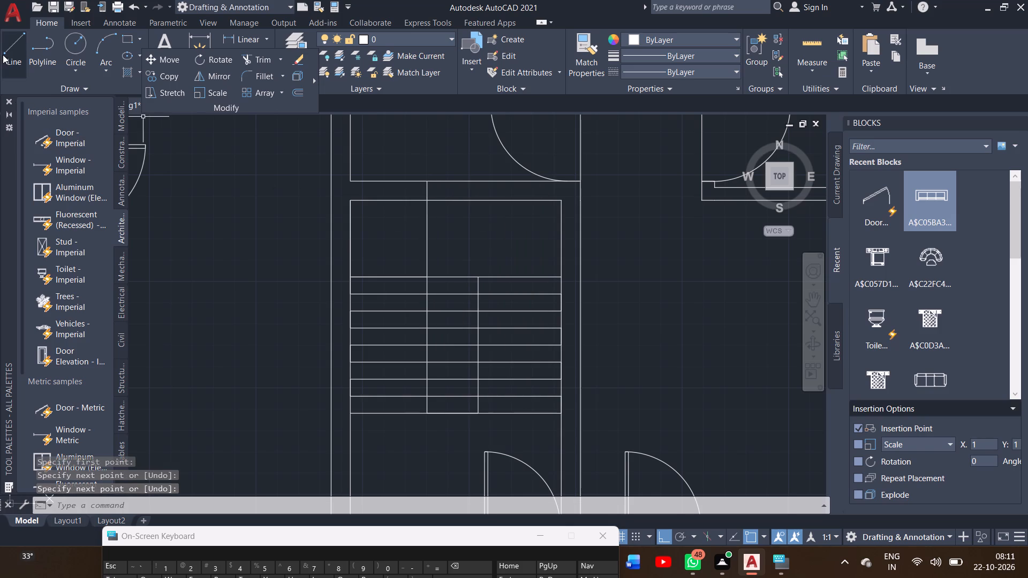
Draw a line from the stair well's northeast corner north across the landing to the far face of the north wall.
{"action": "left_click_drag", "start_coordinate": [3, 55], "coordinate": [373, 222]}
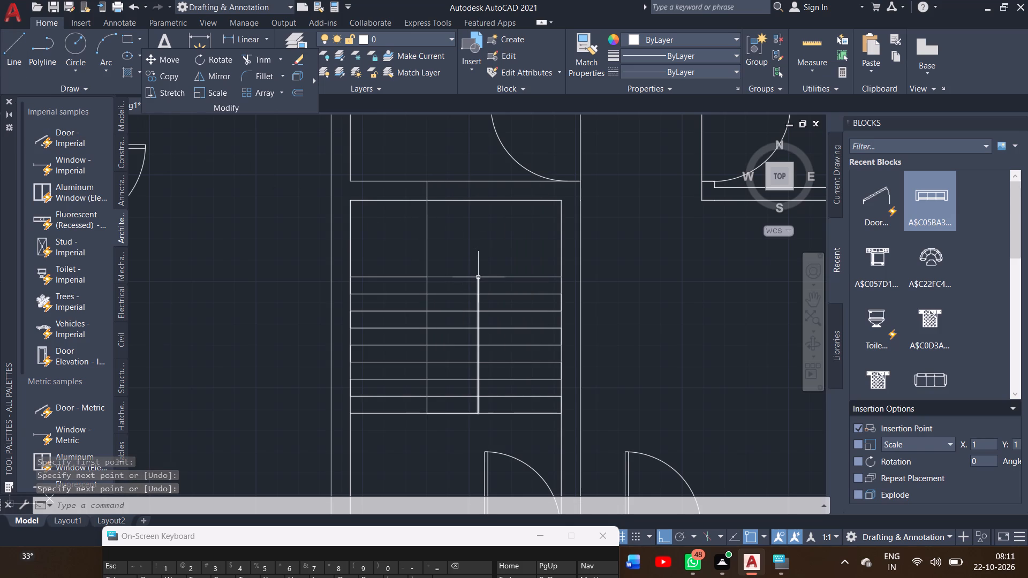
{"action": "left_click", "coordinate": [5, 62]}
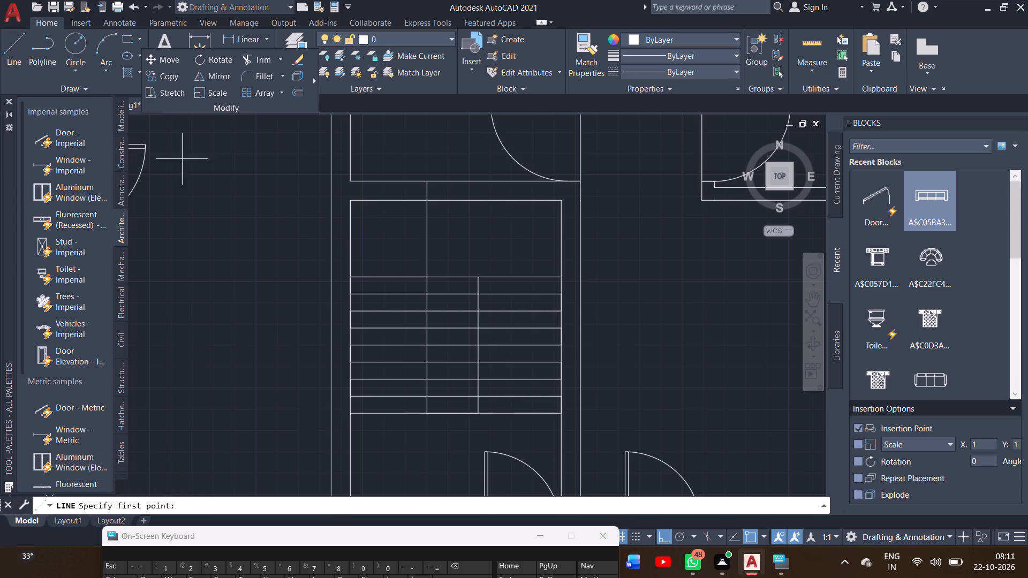
{"action": "left_click_drag", "start_coordinate": [479, 280], "coordinate": [478, 180]}
{"action": "left_click", "coordinate": [478, 180]}
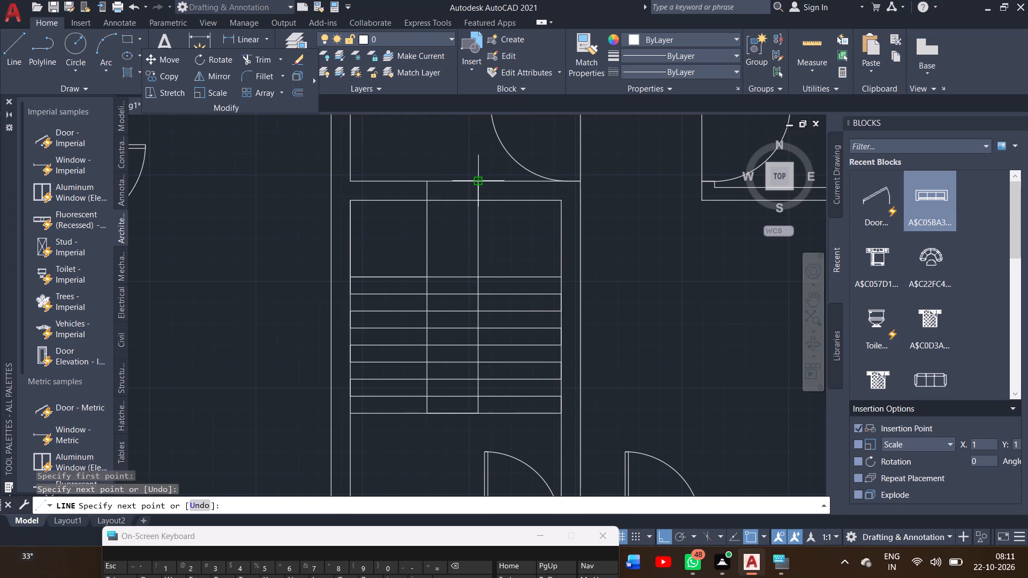
{"action": "right_click", "coordinate": [478, 180]}
{"action": "left_click", "coordinate": [489, 182]}
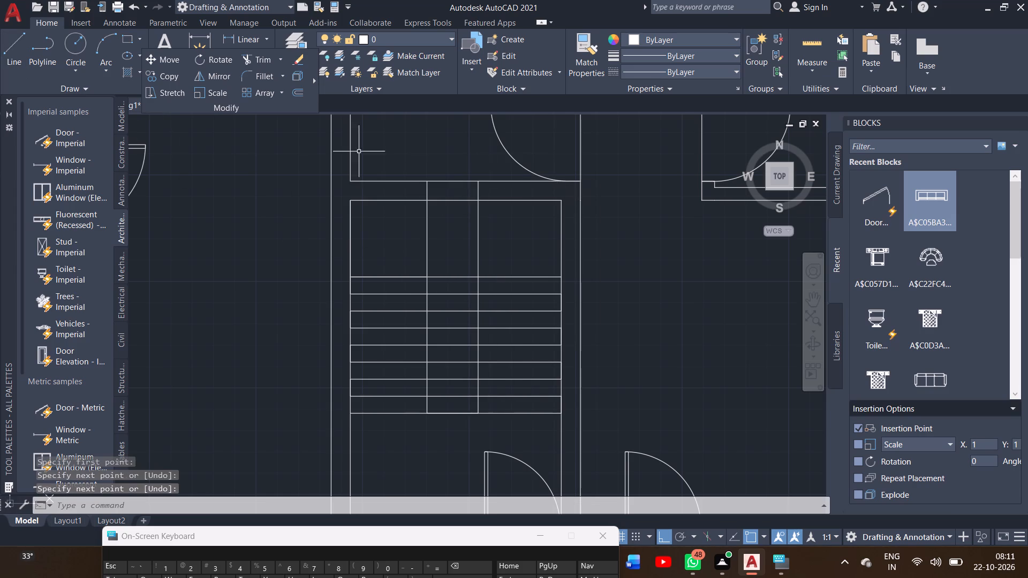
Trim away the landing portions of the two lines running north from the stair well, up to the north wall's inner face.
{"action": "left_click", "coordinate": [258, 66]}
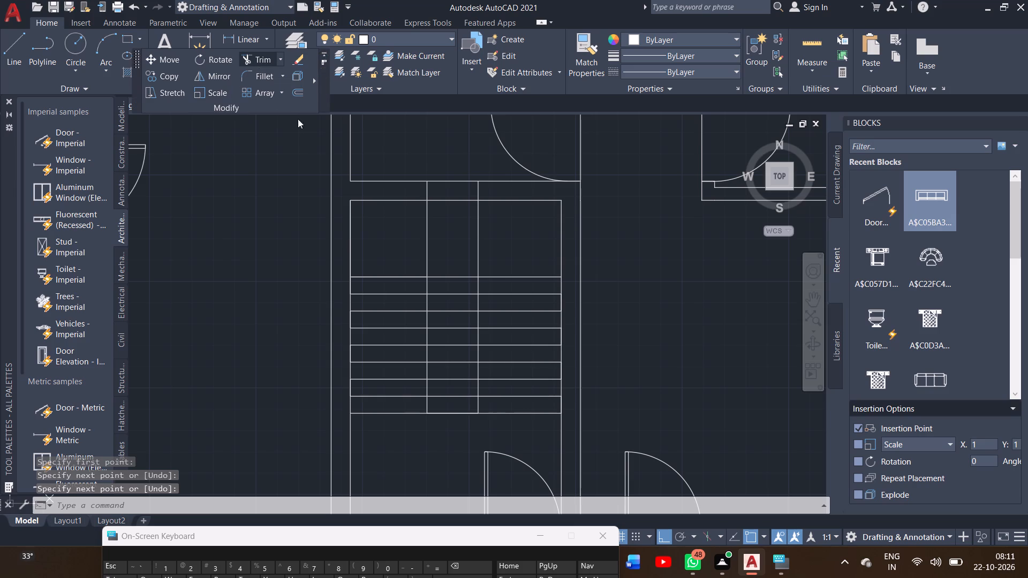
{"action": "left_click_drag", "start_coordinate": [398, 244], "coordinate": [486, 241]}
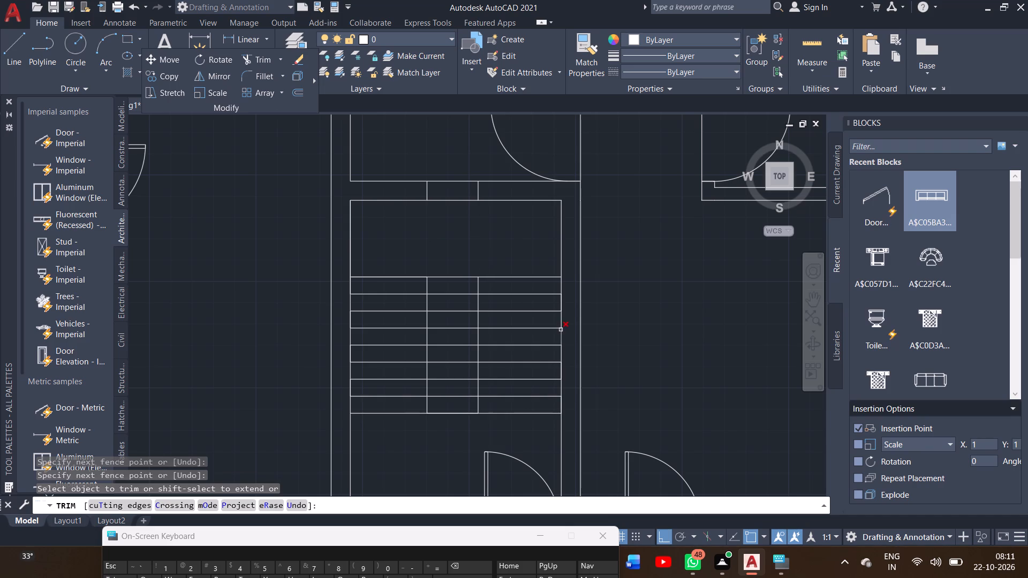
Draw a 1' wide strip from the stair well's southwest corner south to the south wall and back north to the southernmost tread line.
{"action": "left_click", "coordinate": [817, 305]}
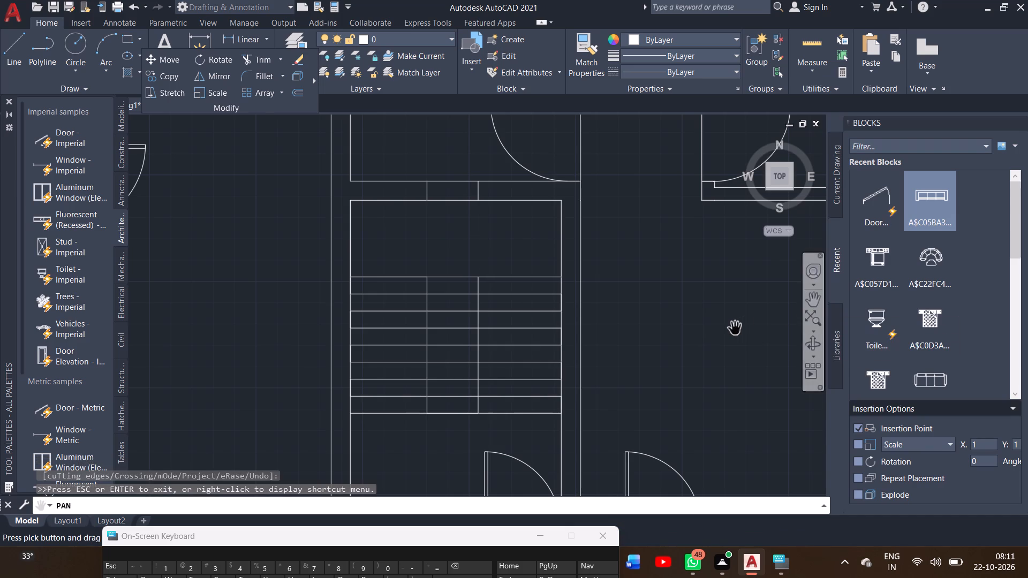
{"action": "left_click_drag", "start_coordinate": [735, 329], "coordinate": [720, 210]}
{"action": "left_click_drag", "start_coordinate": [689, 301], "coordinate": [667, 247]}
{"action": "left_click_drag", "start_coordinate": [667, 247], "coordinate": [679, 332]}
{"action": "left_click_drag", "start_coordinate": [679, 332], "coordinate": [674, 310]}
{"action": "scroll", "coordinate": [674, 310], "scroll_direction": "down", "scroll_amount": 1, "text": "ctrl"}
{"action": "left_click_drag", "start_coordinate": [681, 333], "coordinate": [642, 302]}
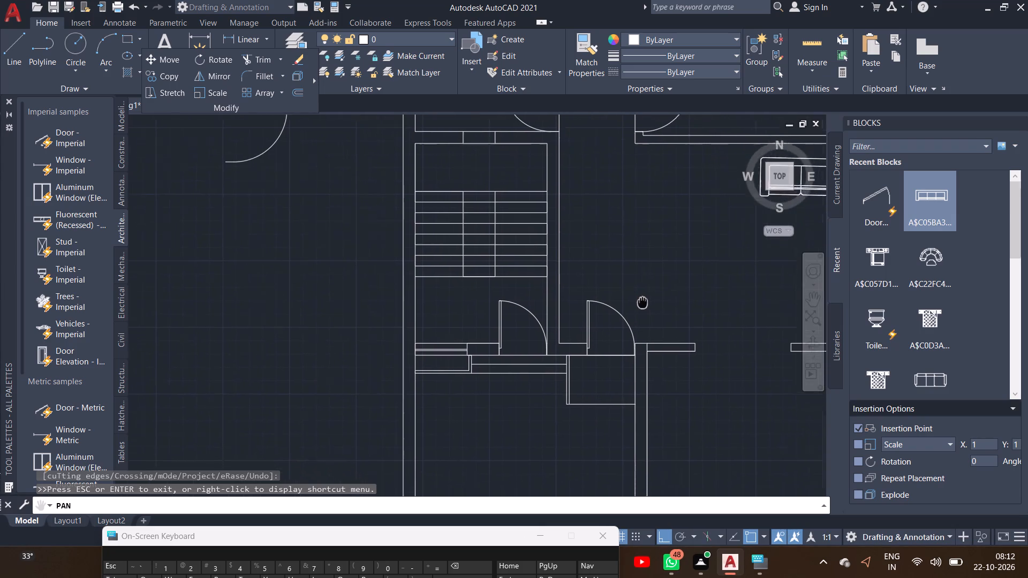
{"action": "left_click_drag", "start_coordinate": [642, 302], "coordinate": [620, 294]}
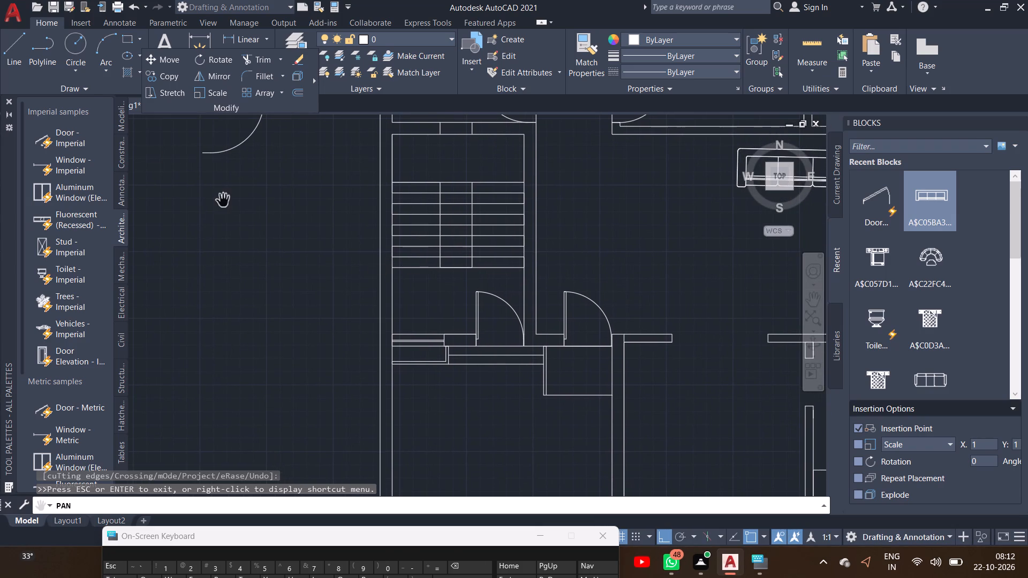
{"action": "left_click", "coordinate": [6, 54]}
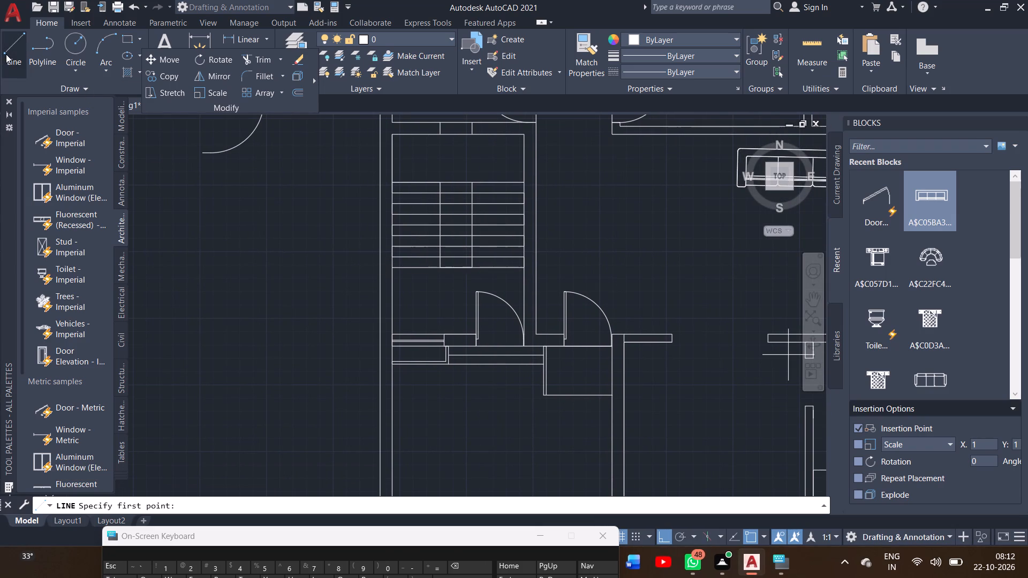
{"action": "left_click", "coordinate": [442, 270]}
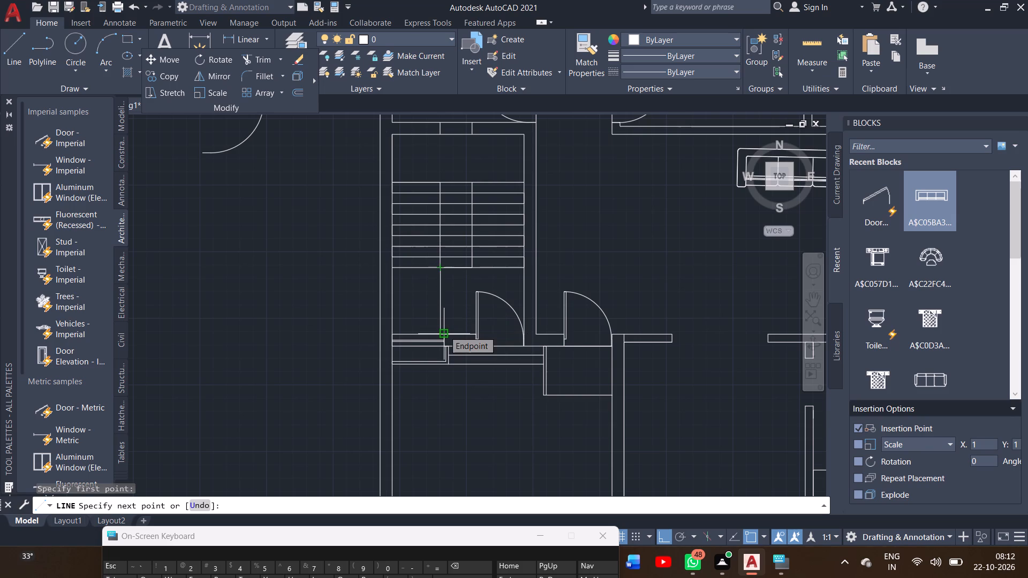
{"action": "left_click", "coordinate": [440, 331]}
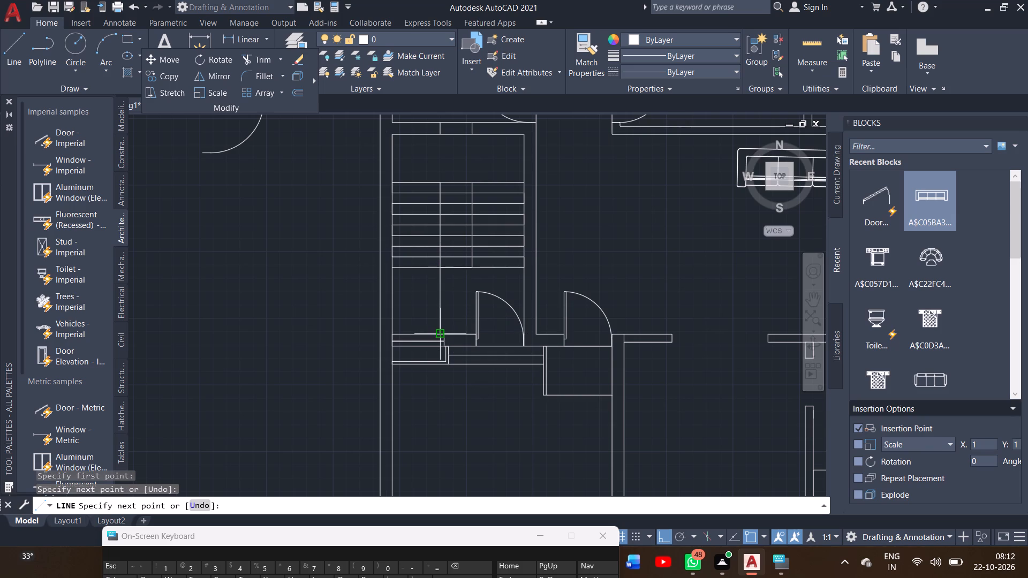
{"action": "type", "text": "1'"}
{"action": "key", "text": "Return"}
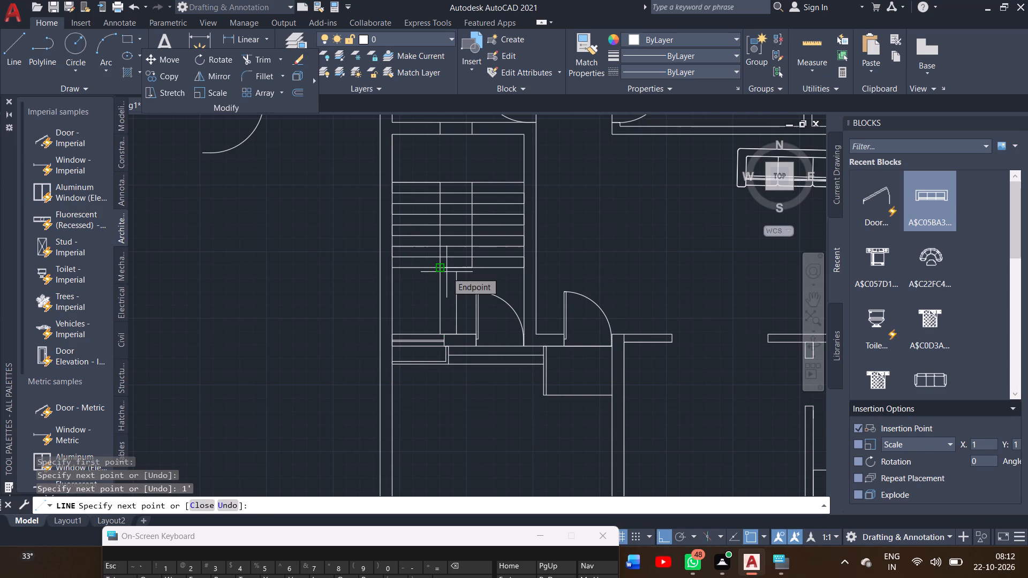
{"action": "left_click", "coordinate": [456, 267]}
{"action": "right_click", "coordinate": [456, 267]}
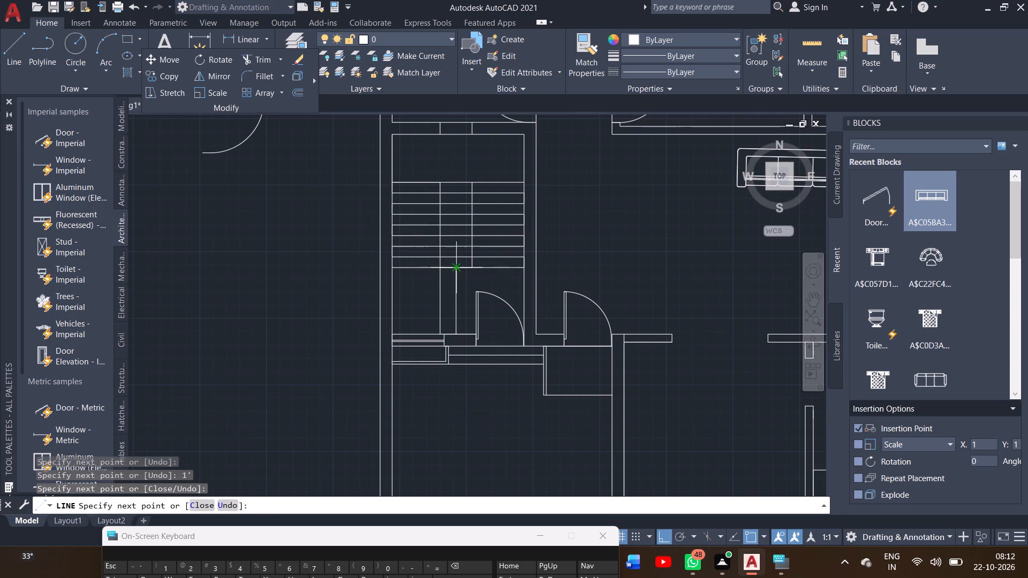
{"action": "left_click", "coordinate": [465, 273]}
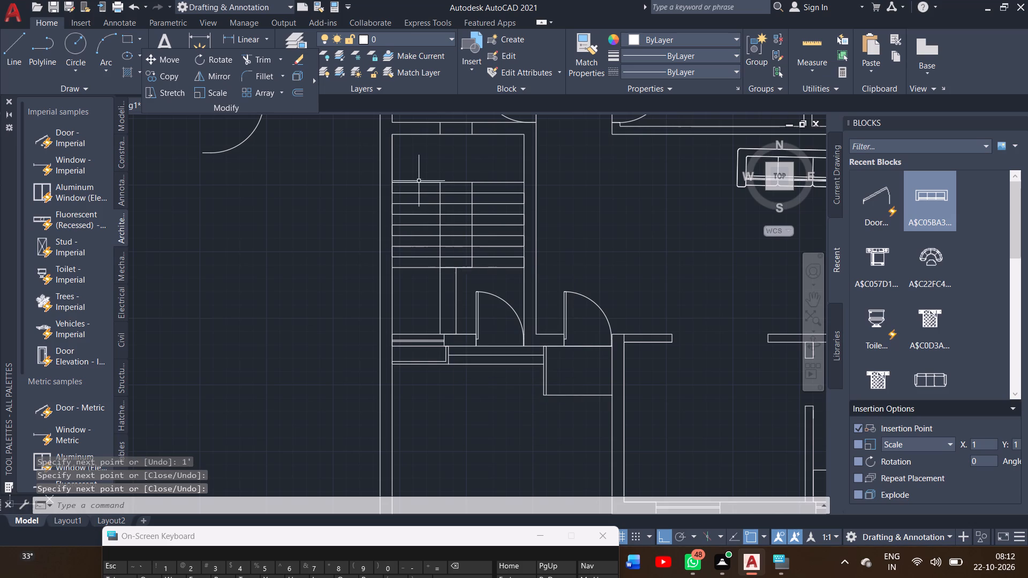
Draw two lines across the landing, from the stair well's northwest and northeast corners to the inner face of the north wall.
{"action": "left_click", "coordinate": [18, 63]}
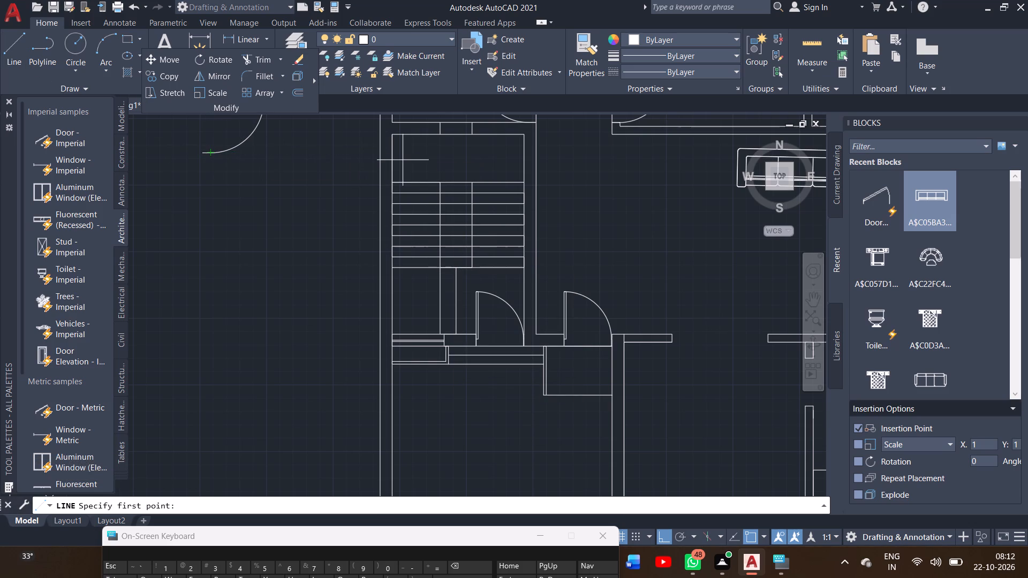
{"action": "left_click", "coordinate": [441, 183]}
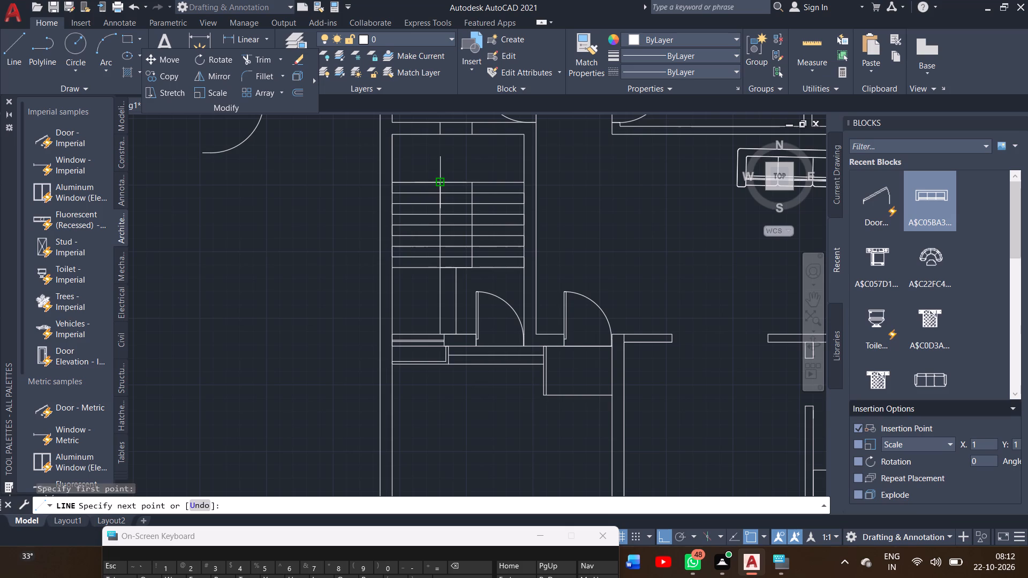
{"action": "left_click", "coordinate": [440, 135]}
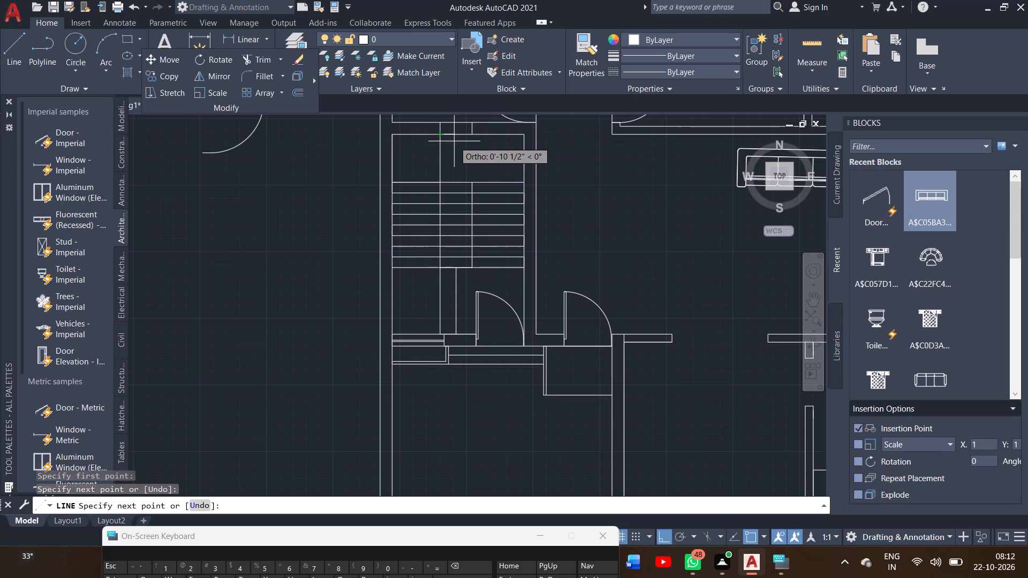
{"action": "right_click", "coordinate": [454, 141]}
{"action": "left_click", "coordinate": [461, 153]}
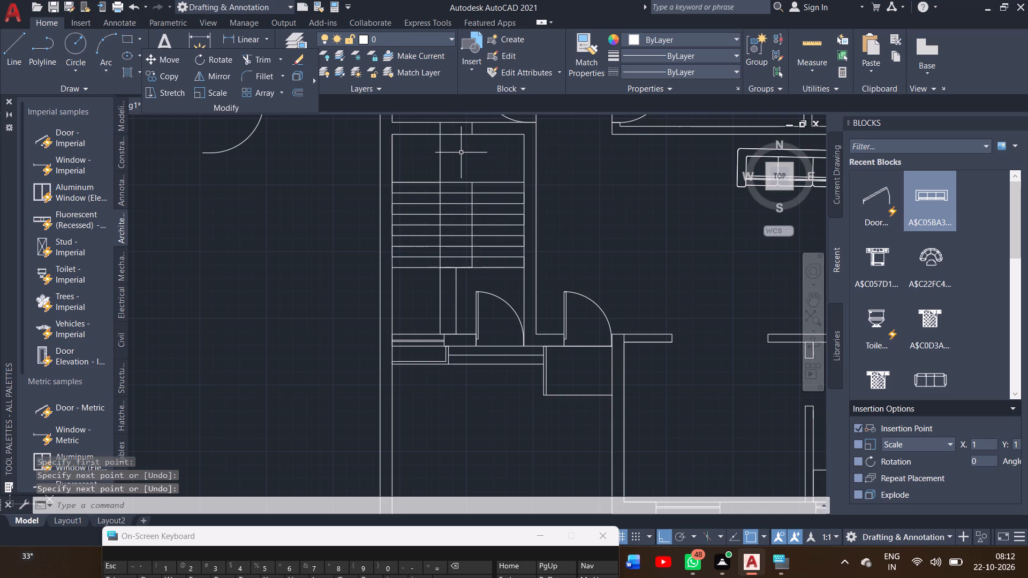
{"action": "left_click", "coordinate": [14, 44]}
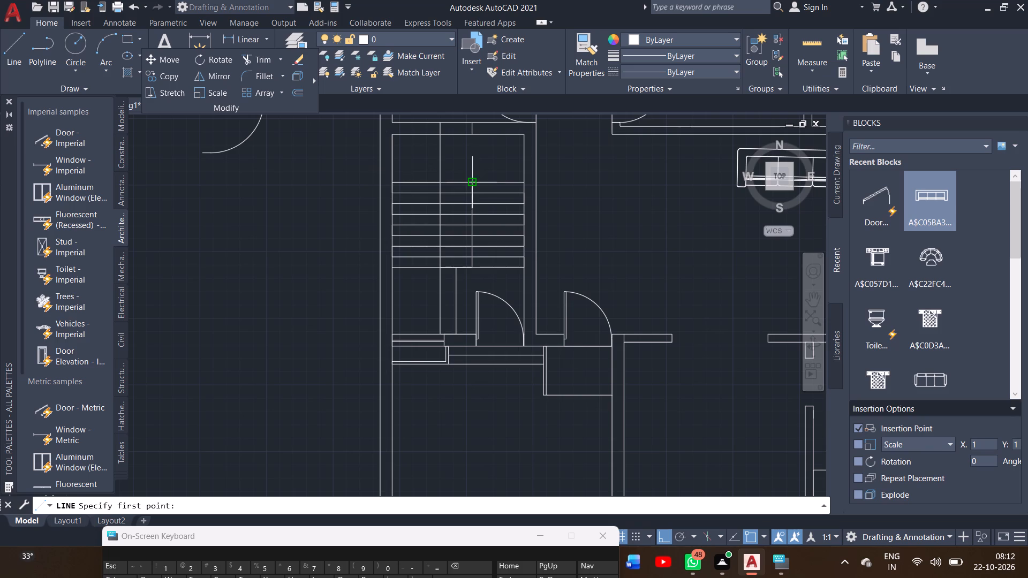
{"action": "left_click_drag", "start_coordinate": [471, 181], "coordinate": [474, 129]}
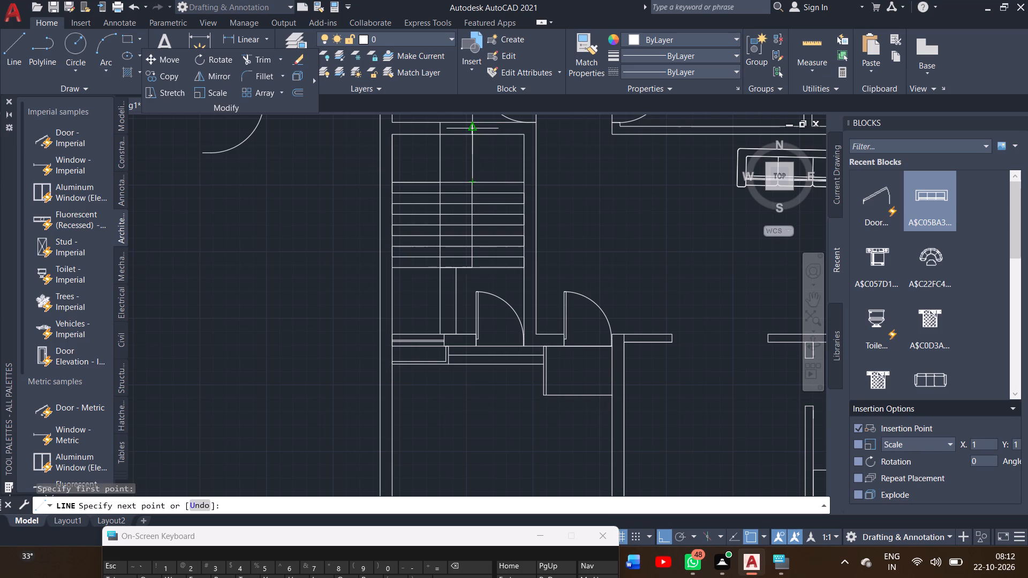
{"action": "left_click_drag", "start_coordinate": [474, 129], "coordinate": [474, 134]}
{"action": "left_click", "coordinate": [474, 134]}
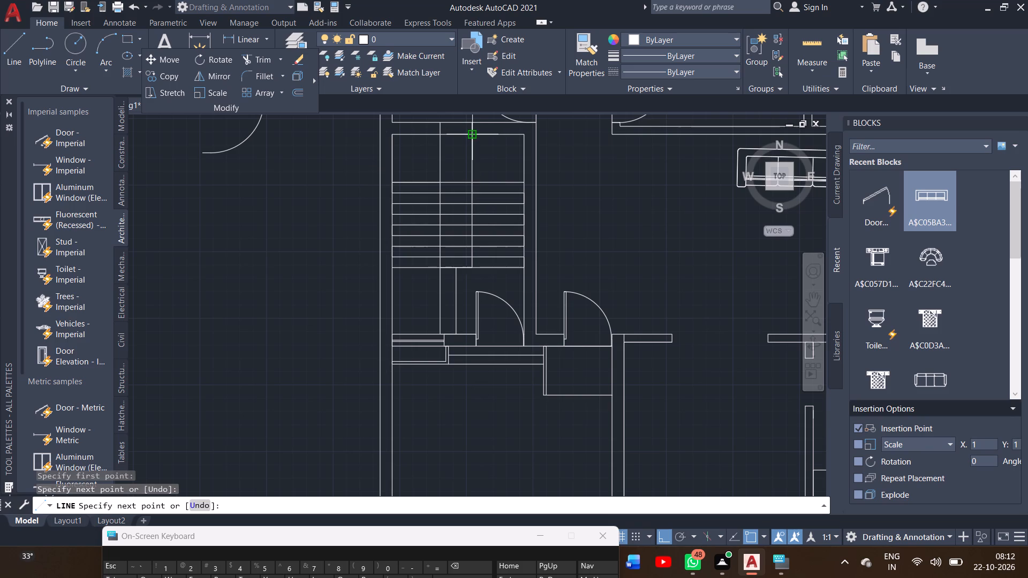
{"action": "right_click", "coordinate": [474, 134]}
{"action": "left_click", "coordinate": [483, 143]}
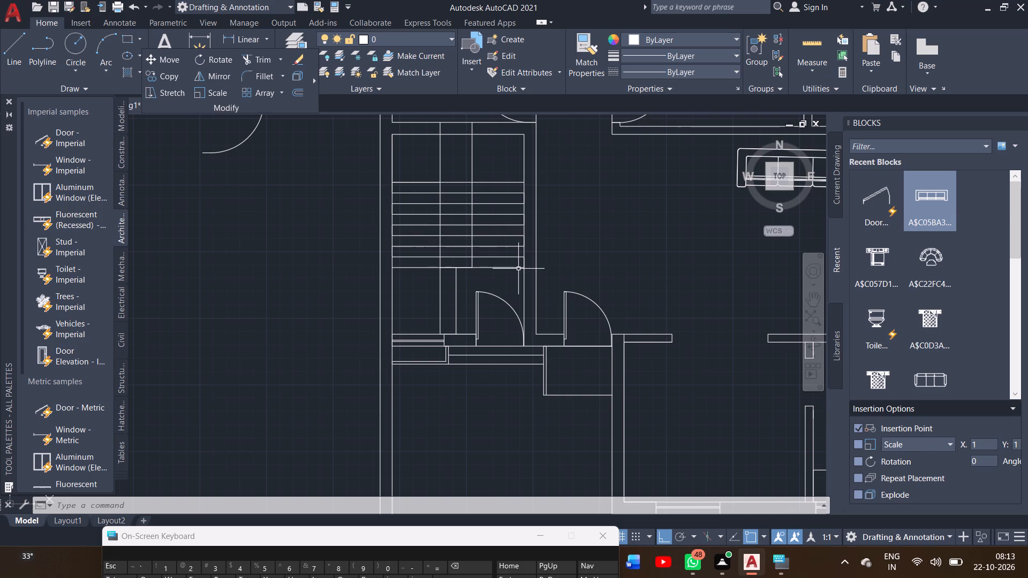
Draw a stair direction line starting south of the flight, about 3'-3" west, then north across the western treads onto the landing.
{"action": "left_click", "coordinate": [22, 69]}
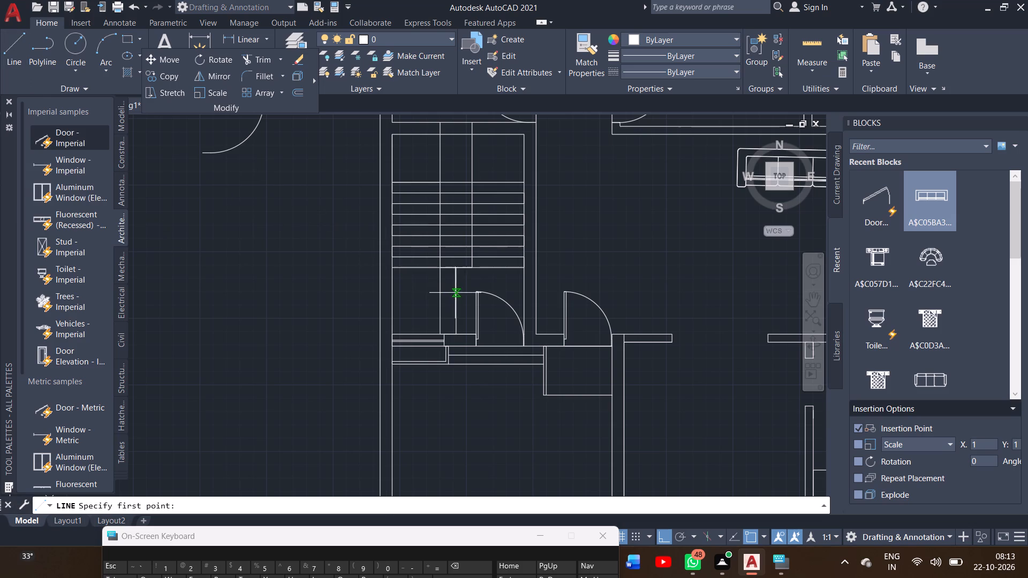
{"action": "left_click", "coordinate": [465, 290]}
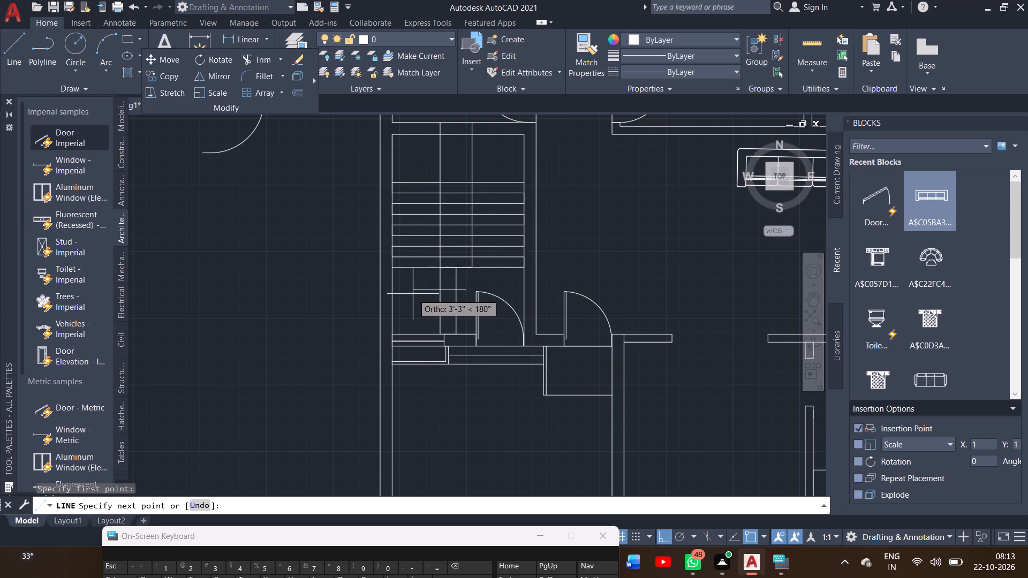
{"action": "left_click", "coordinate": [413, 294]}
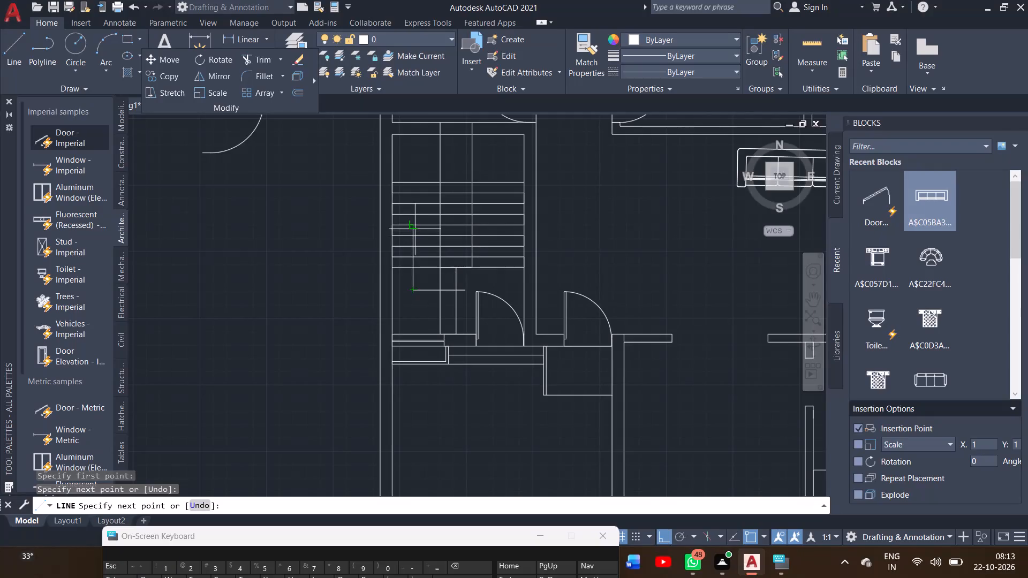
{"action": "left_click", "coordinate": [424, 164]}
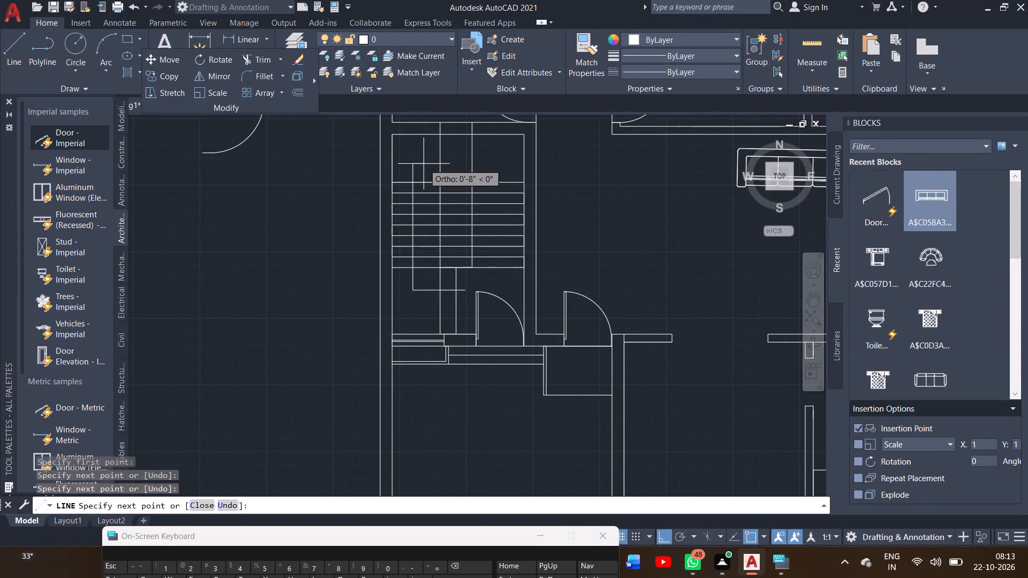
{"action": "scroll", "coordinate": [424, 164], "scroll_direction": "up", "scroll_amount": 3, "text": "ctrl"}
{"action": "right_click", "coordinate": [421, 180]}
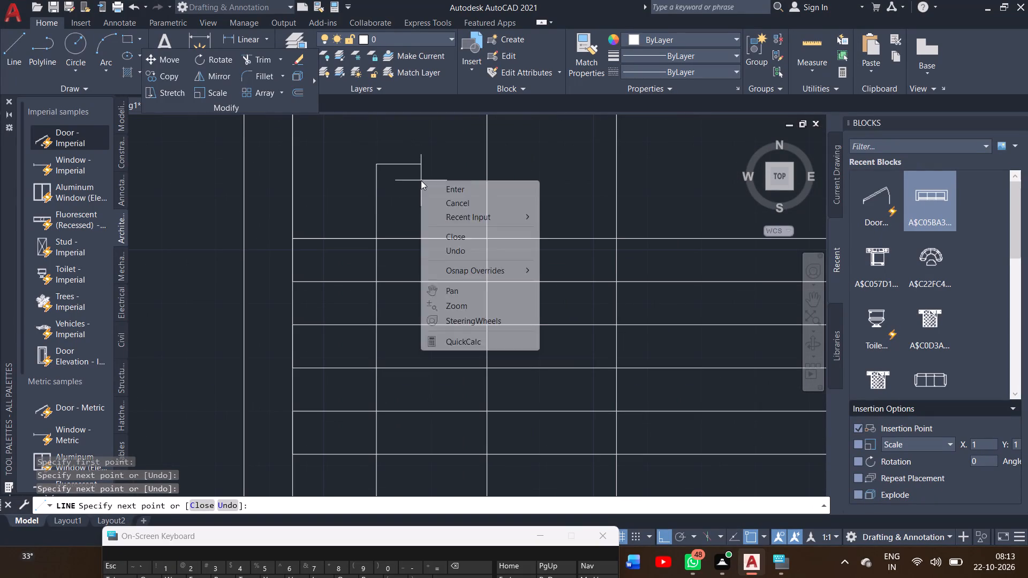
{"action": "left_click", "coordinate": [430, 185]}
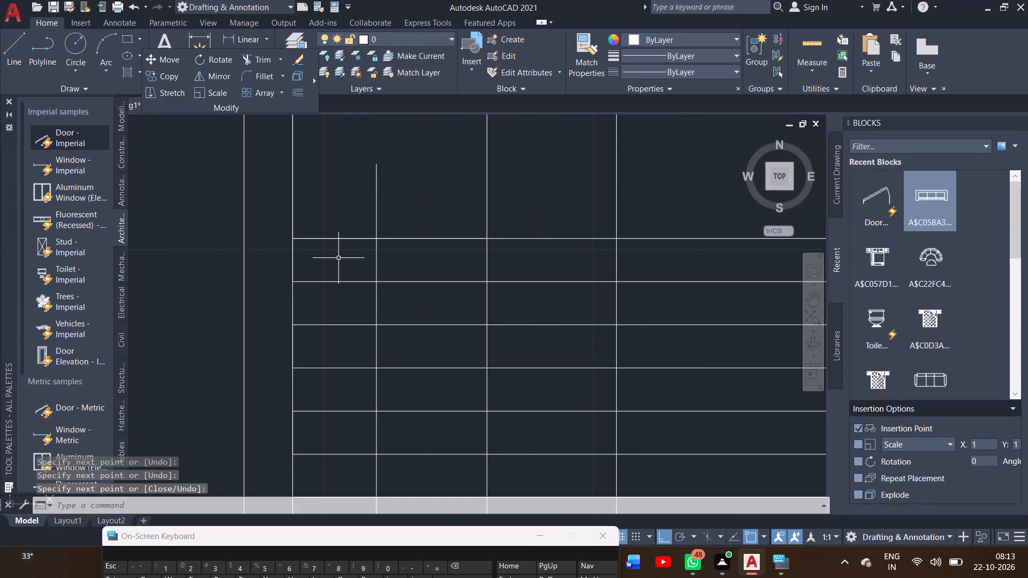
Turn Ortho off and draw a short arrowhead stroke slanting southwest from the north end of the stair direction line.
{"action": "left_click", "coordinate": [663, 540]}
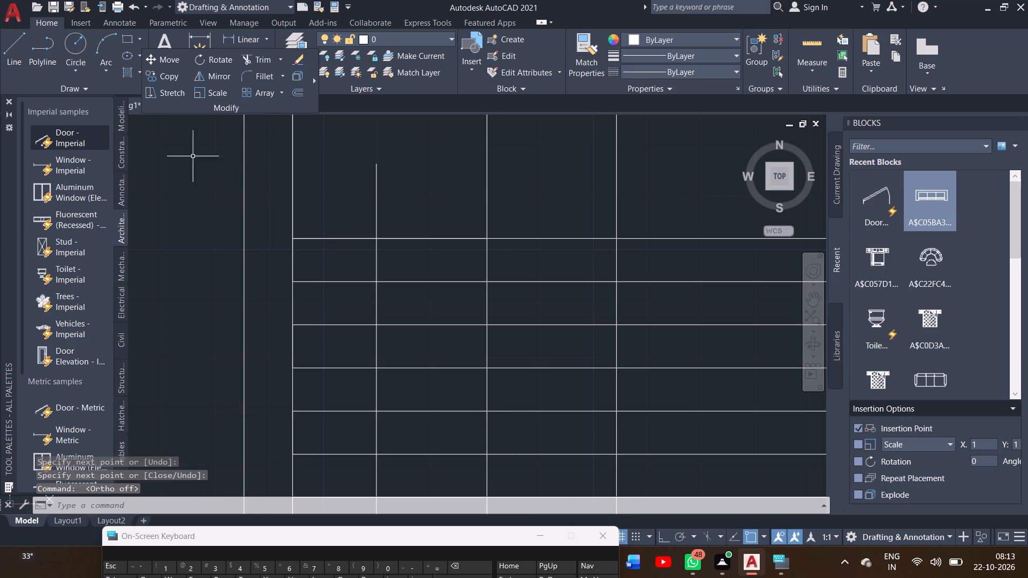
{"action": "left_click", "coordinate": [21, 63]}
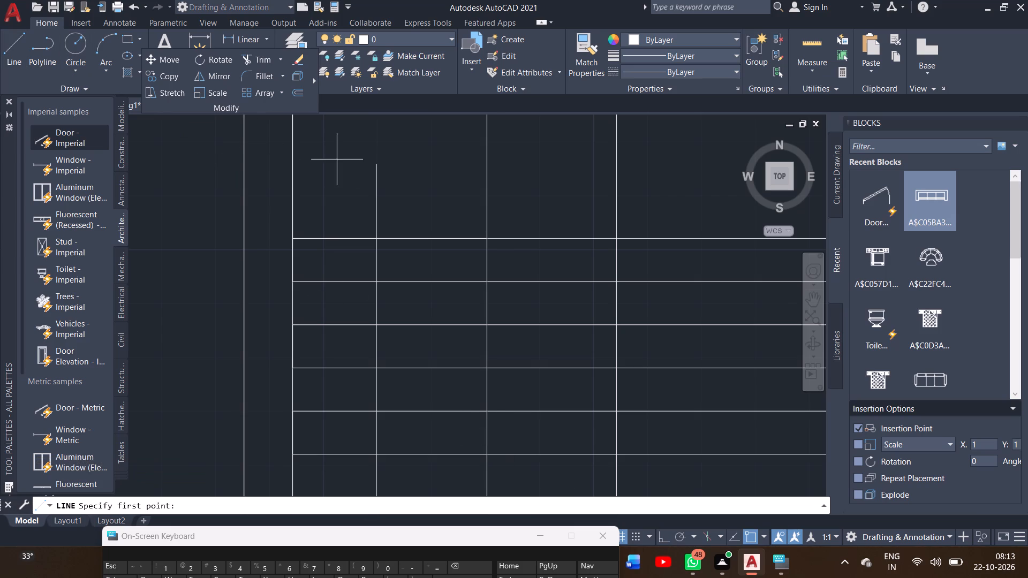
{"action": "left_click_drag", "start_coordinate": [375, 167], "coordinate": [360, 176]}
{"action": "left_click", "coordinate": [360, 176]}
{"action": "right_click", "coordinate": [360, 176]}
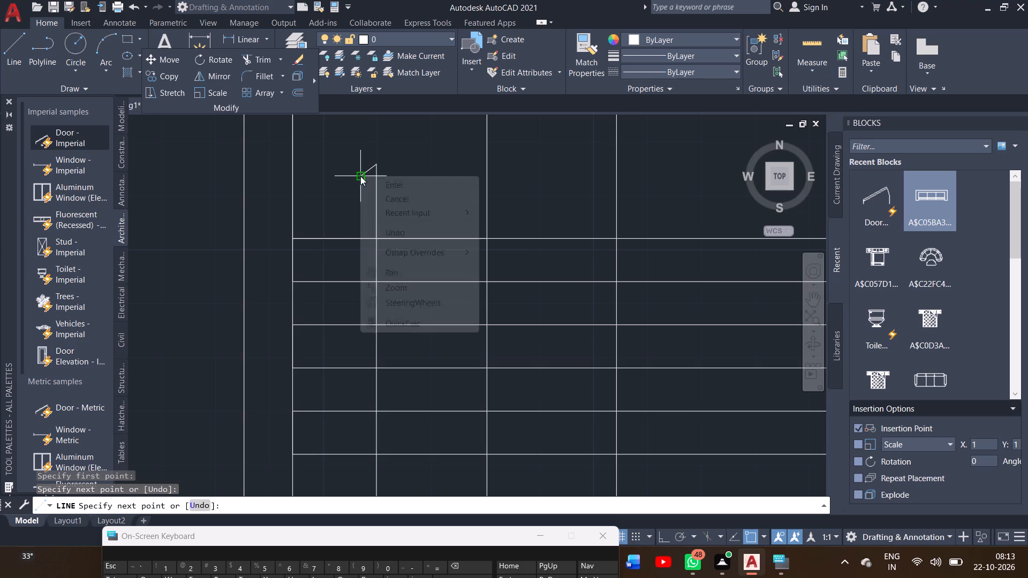
{"action": "left_click", "coordinate": [387, 187]}
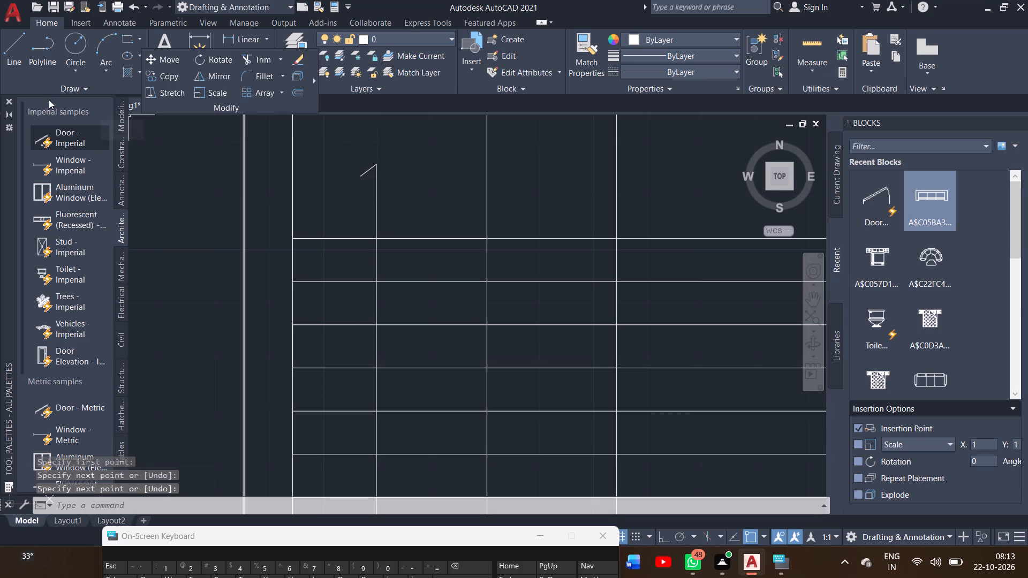
Draw the second arrowhead stroke, about 4" long, slanting southeast from the north end of the stair direction line.
{"action": "left_click_drag", "start_coordinate": [17, 63], "coordinate": [250, 138]}
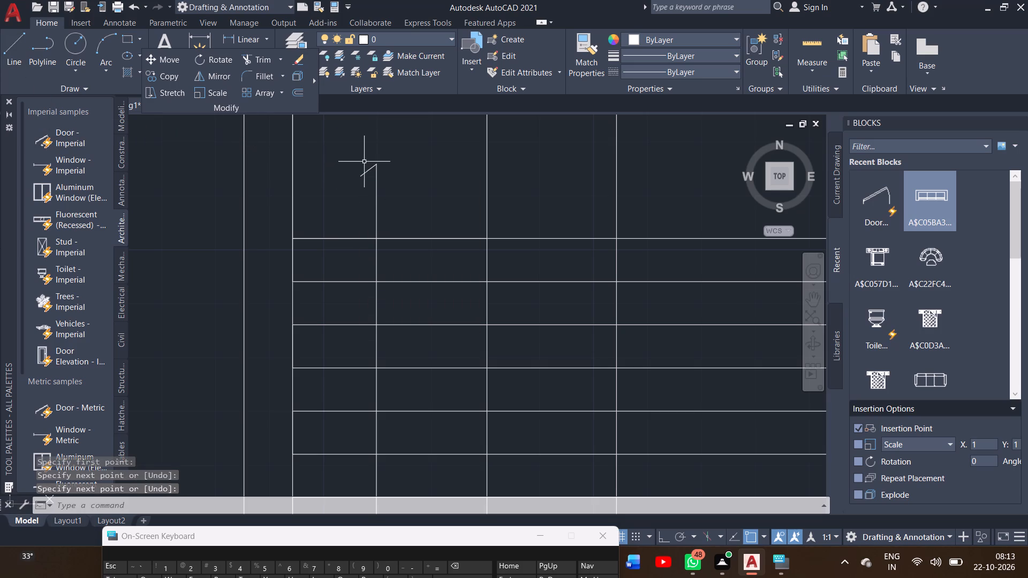
{"action": "left_click", "coordinate": [2, 62]}
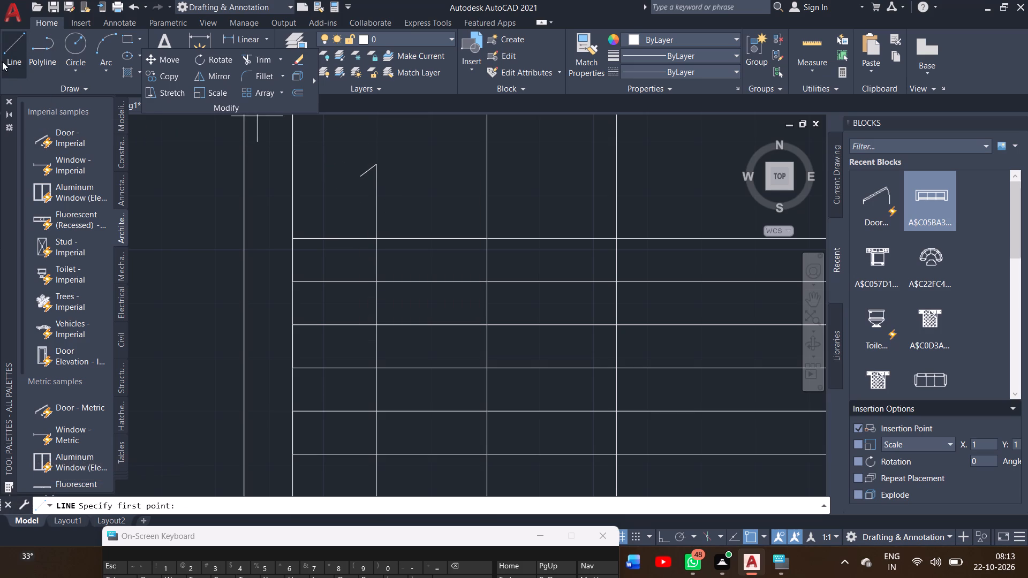
{"action": "left_click", "coordinate": [2, 62]}
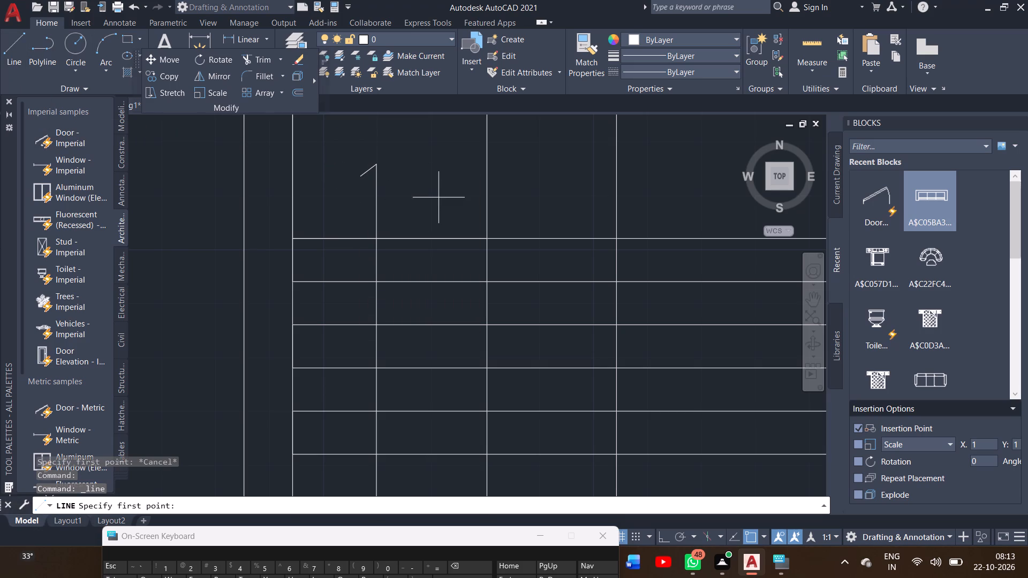
{"action": "left_click", "coordinate": [378, 165]}
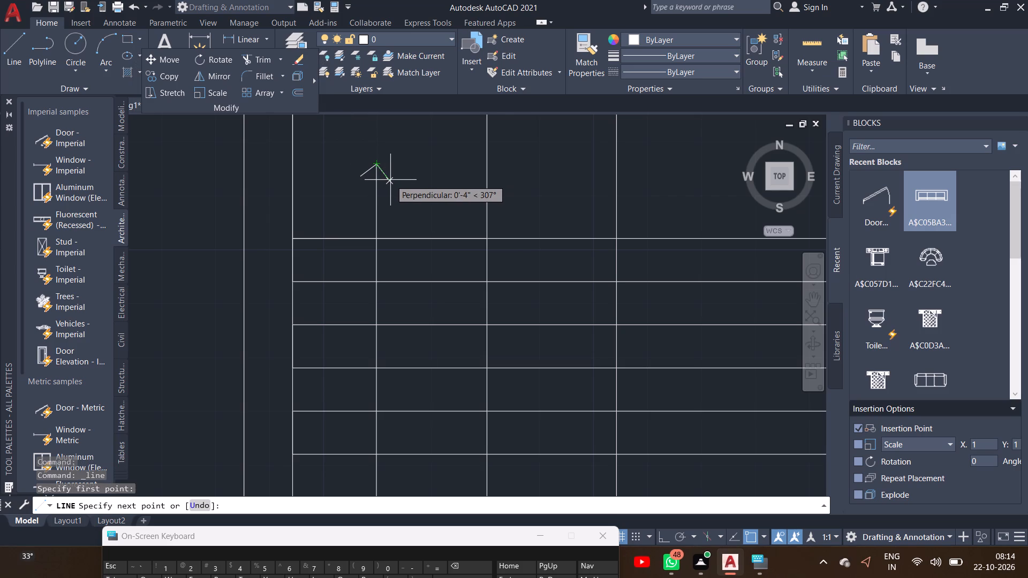
{"action": "left_click", "coordinate": [390, 180]}
{"action": "right_click", "coordinate": [395, 186]}
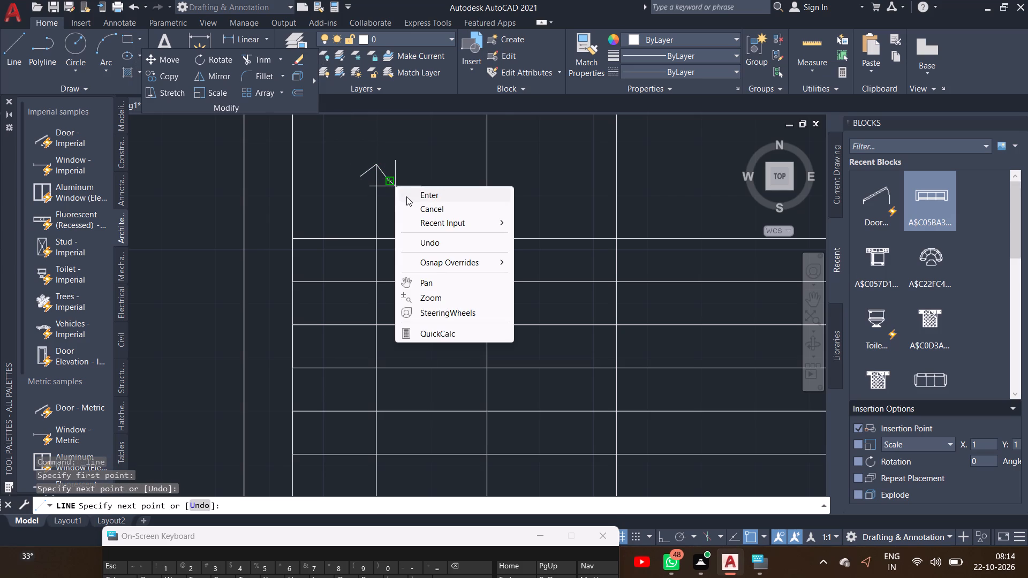
{"action": "left_click", "coordinate": [406, 196]}
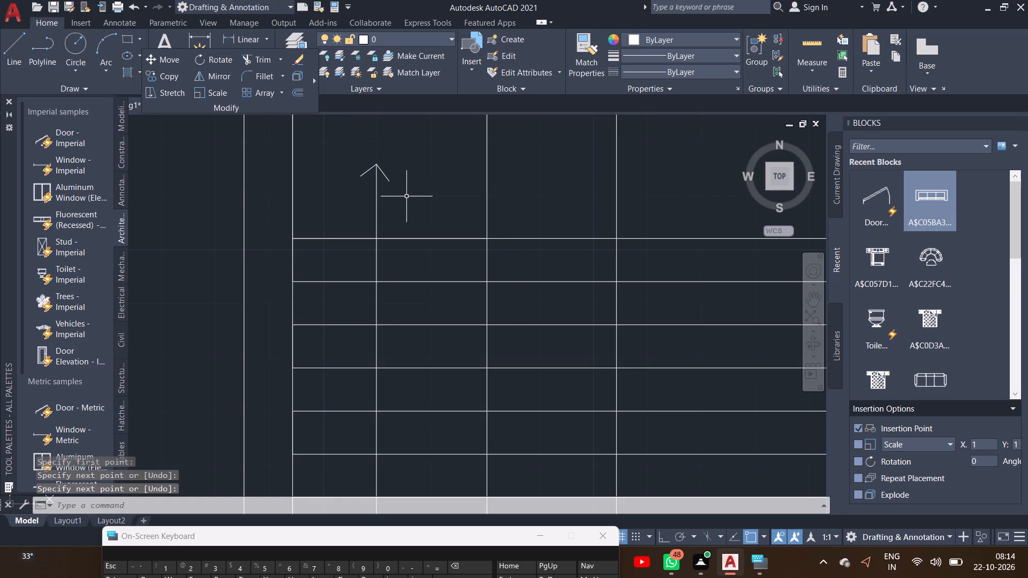
Draw a horizontal line midway through the wall north of the landing, connecting the two vertical lines that cross the wall.
{"action": "scroll", "coordinate": [406, 196], "scroll_direction": "down", "scroll_amount": 2, "text": "ctrl"}
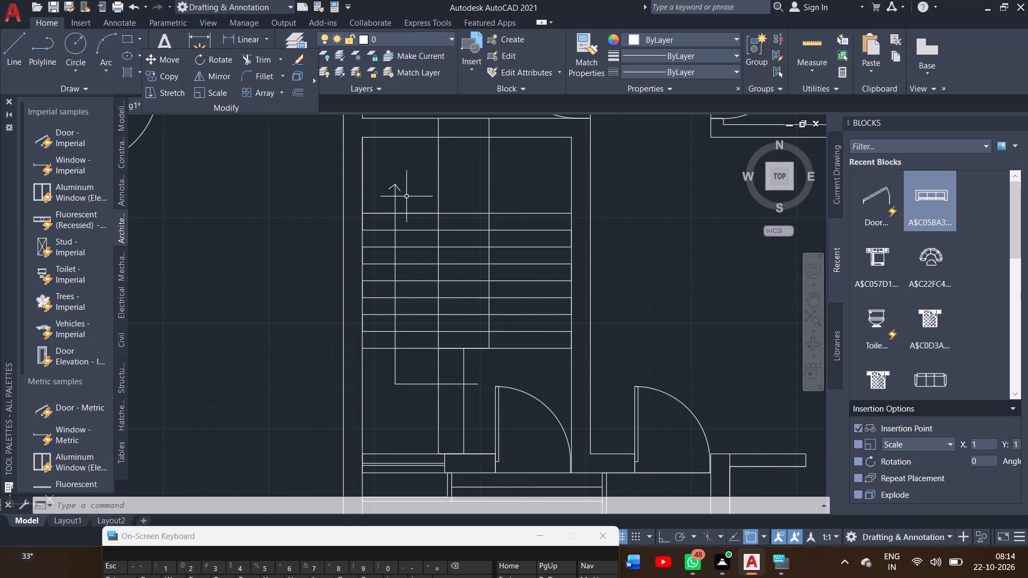
{"action": "left_click", "coordinate": [14, 60]}
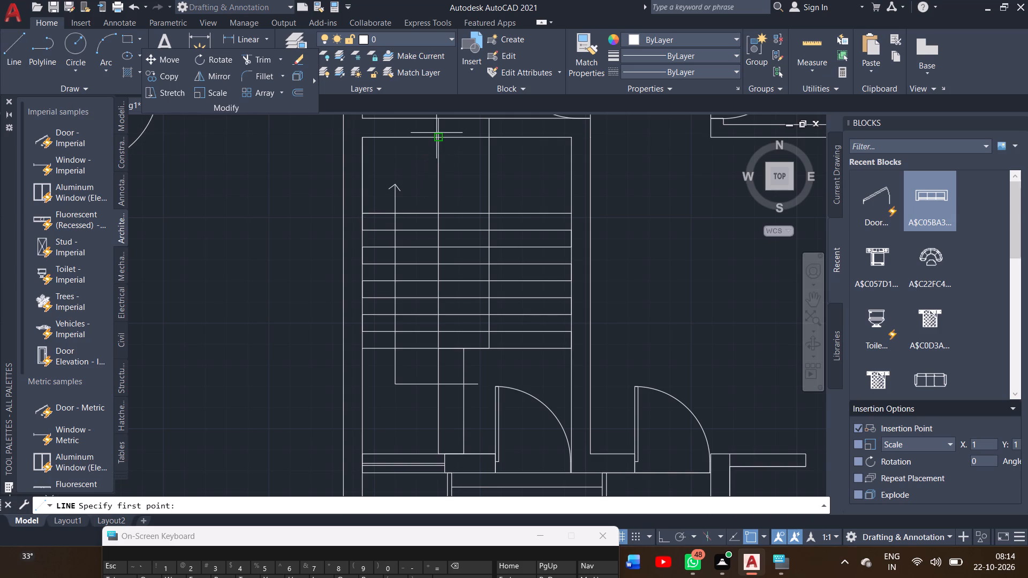
{"action": "left_click", "coordinate": [436, 131]}
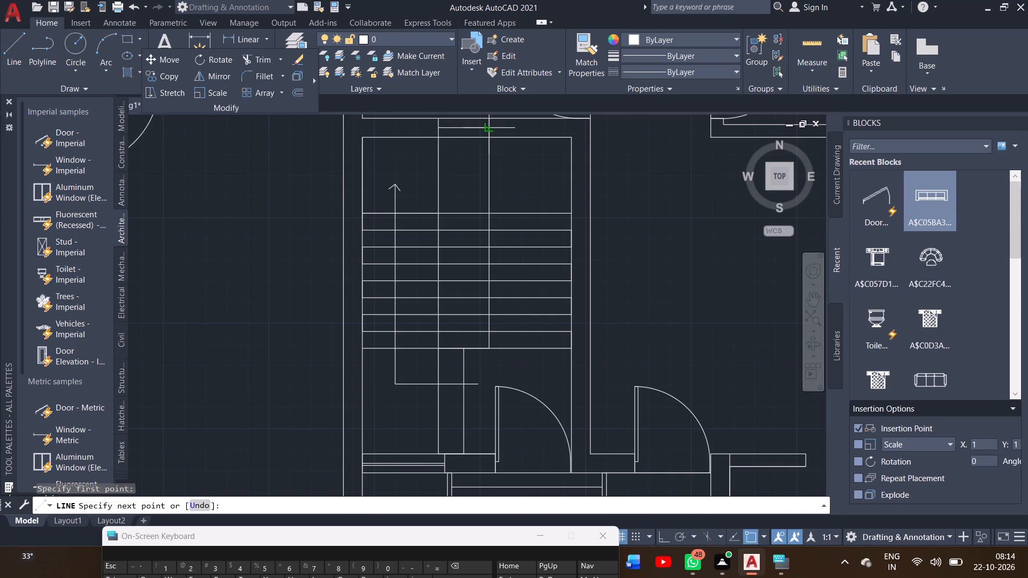
{"action": "left_click", "coordinate": [489, 129]}
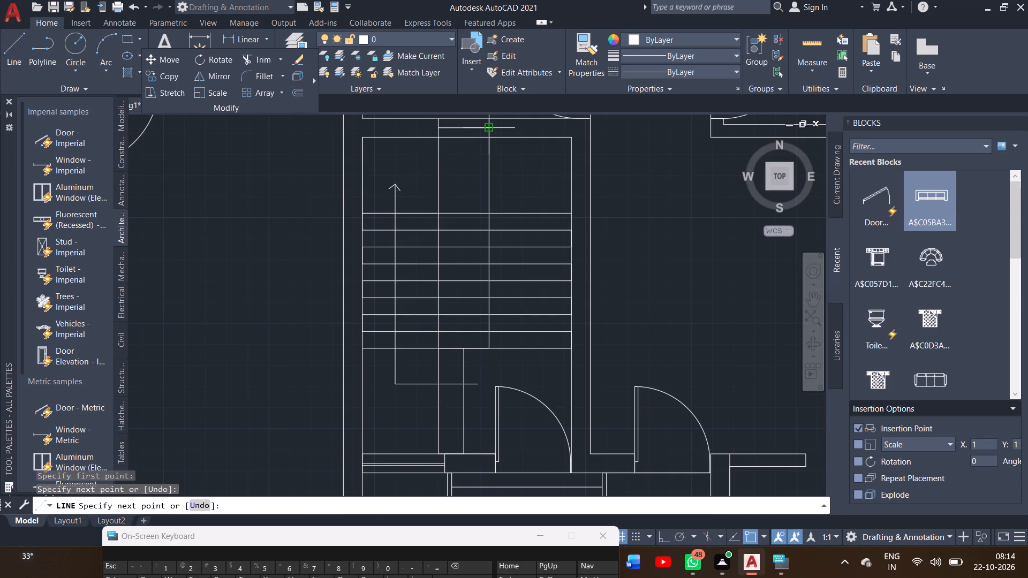
{"action": "right_click", "coordinate": [489, 129]}
{"action": "left_click", "coordinate": [507, 138]}
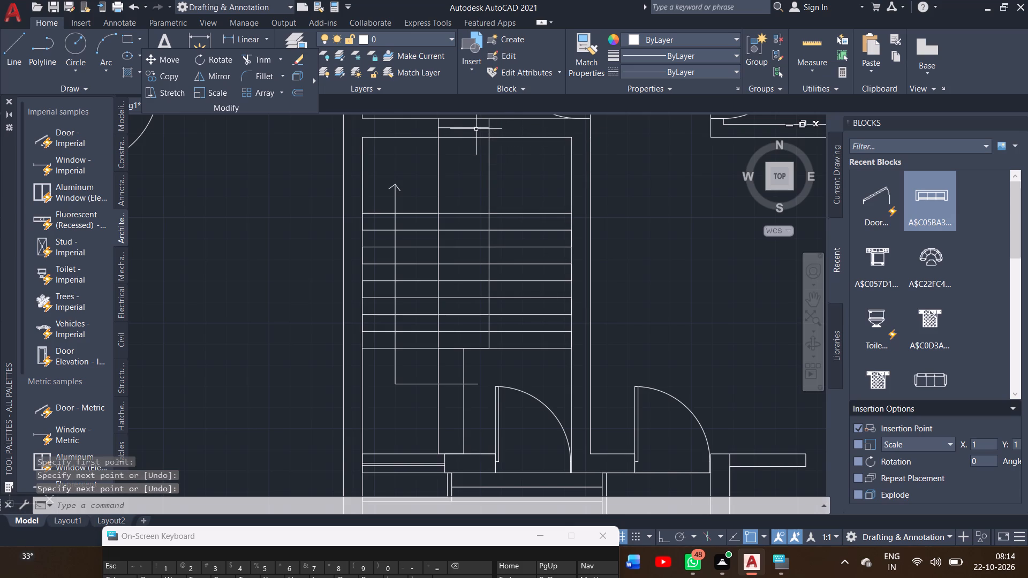
Offset the short horizontal line in the wall north of the landing 1" to the north.
{"action": "left_click", "coordinate": [485, 126]}
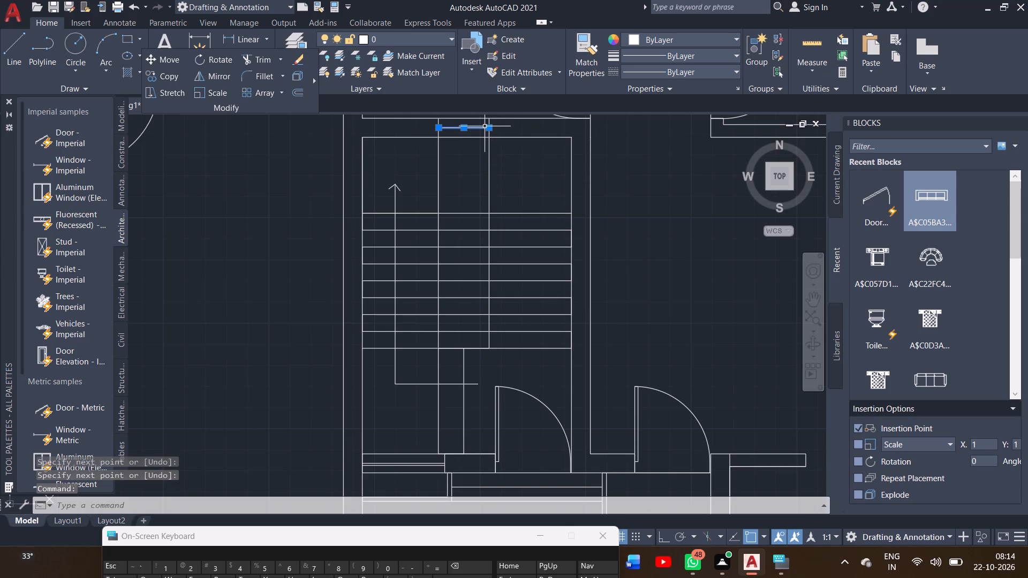
{"action": "type", "text": "OFF"}
{"action": "key", "text": "Return"}
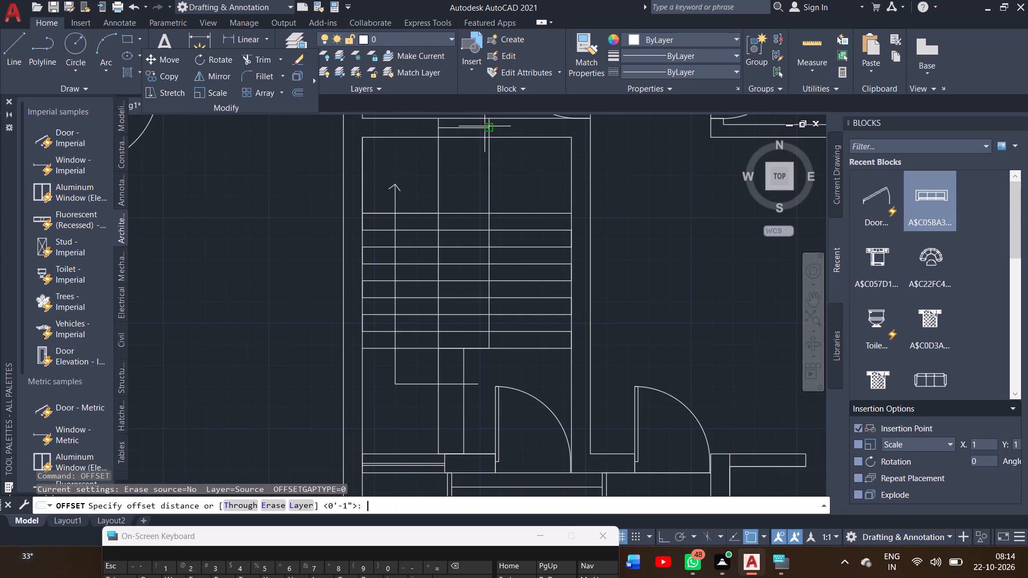
{"action": "key", "text": "1"}
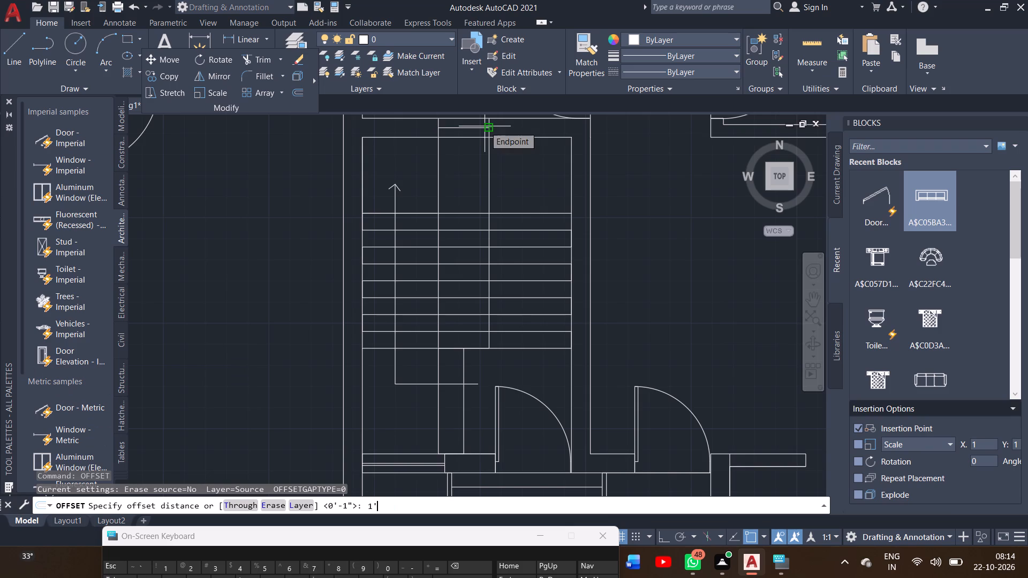
{"action": "key", "text": "BackSpace"}
{"action": "key", "text": "shift+quotedbl"}
{"action": "key", "text": "Return"}
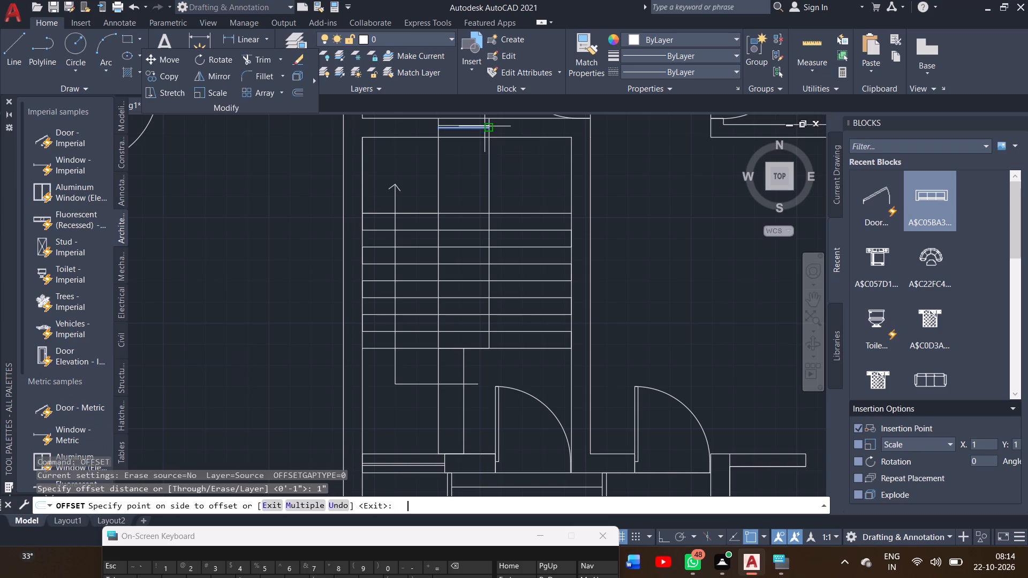
{"action": "scroll", "coordinate": [485, 126], "scroll_direction": "up", "scroll_amount": 1, "text": "ctrl"}
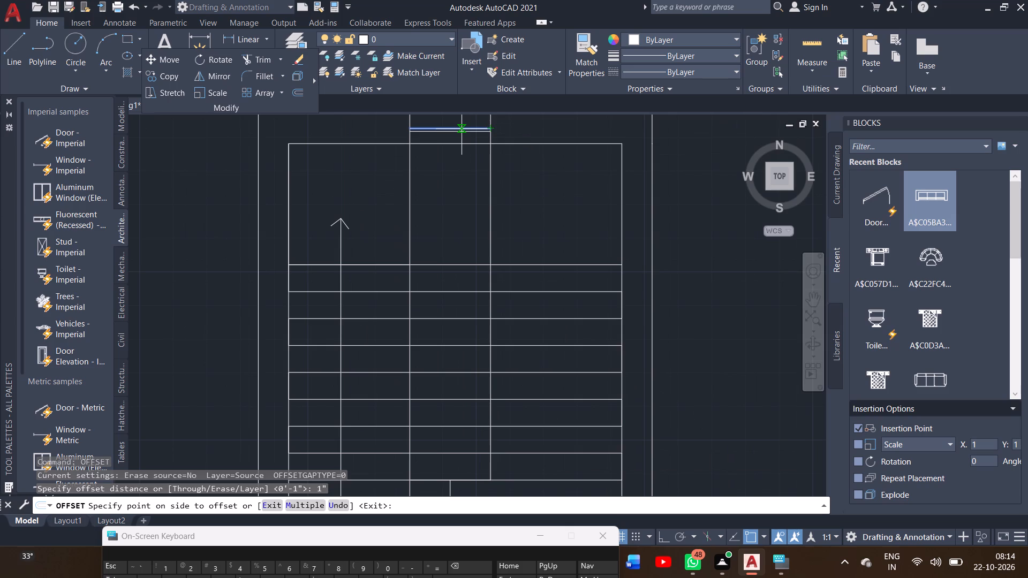
{"action": "left_click", "coordinate": [463, 120]}
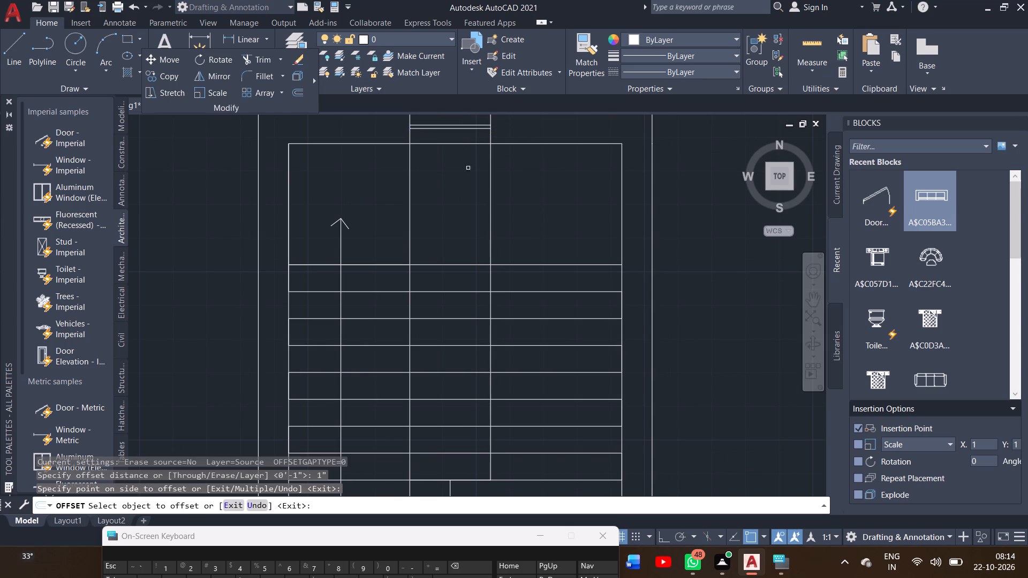
{"action": "right_click", "coordinate": [471, 185]}
{"action": "left_click", "coordinate": [488, 189]}
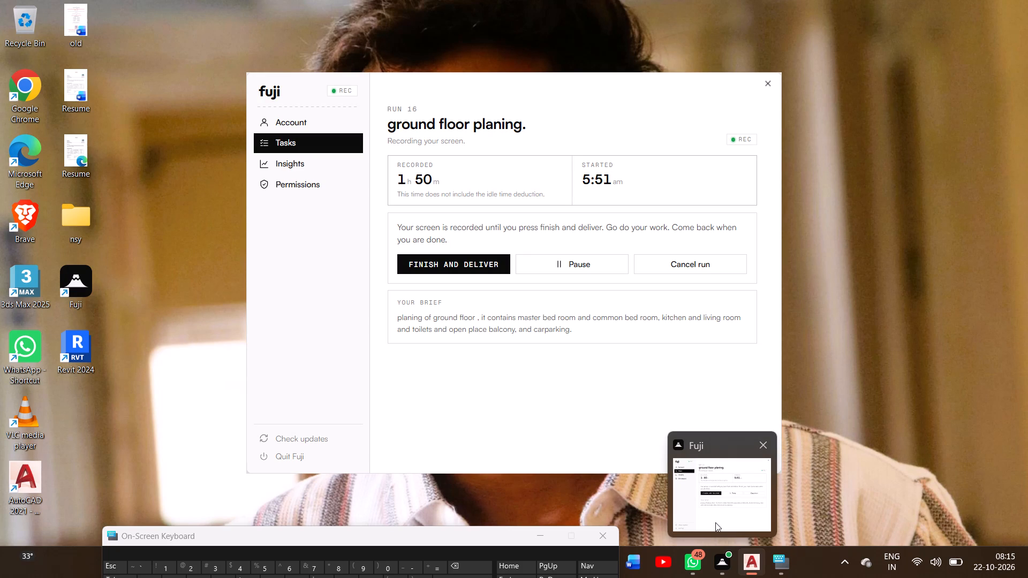
Draw a horizontal line inside the small rectangular projection south of the doors, just above its south edge, from its inner west line to the room wall.
{"action": "scroll", "coordinate": [598, 506], "scroll_direction": "down", "scroll_amount": 1, "text": "ctrl"}
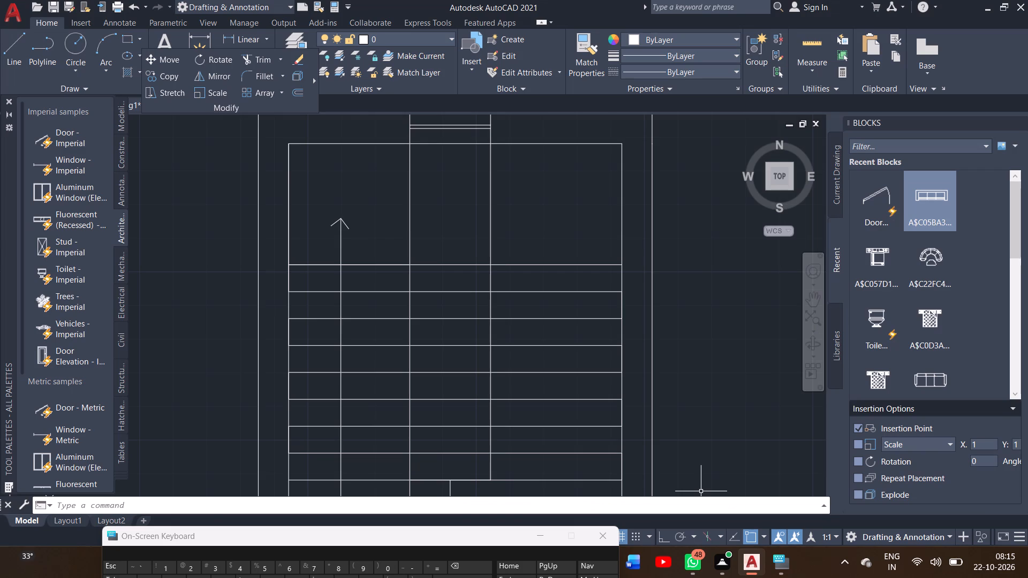
{"action": "scroll", "coordinate": [554, 415], "scroll_direction": "down", "scroll_amount": 1, "text": "ctrl"}
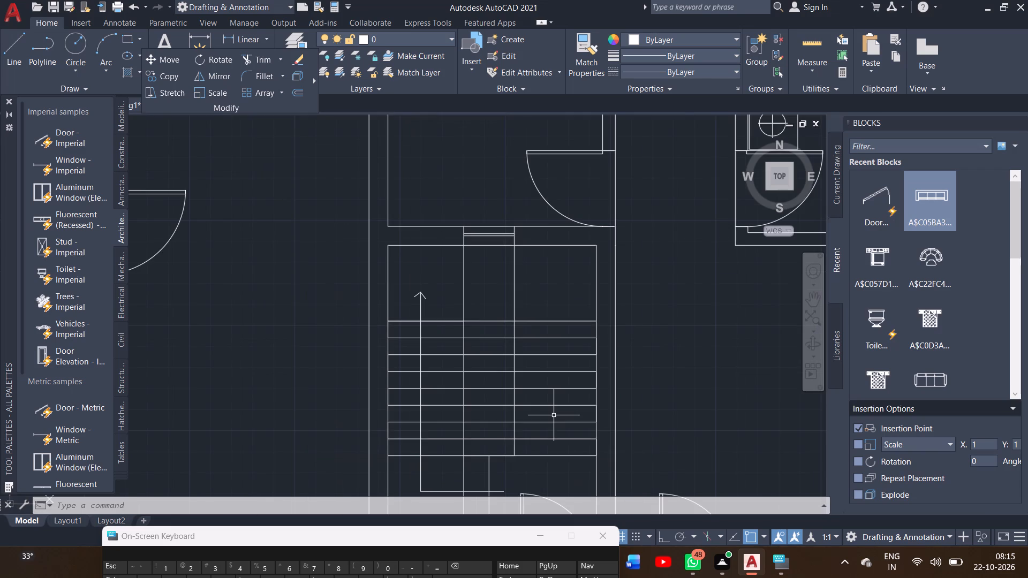
{"action": "scroll", "coordinate": [554, 415], "scroll_direction": "down", "scroll_amount": 2, "text": "ctrl"}
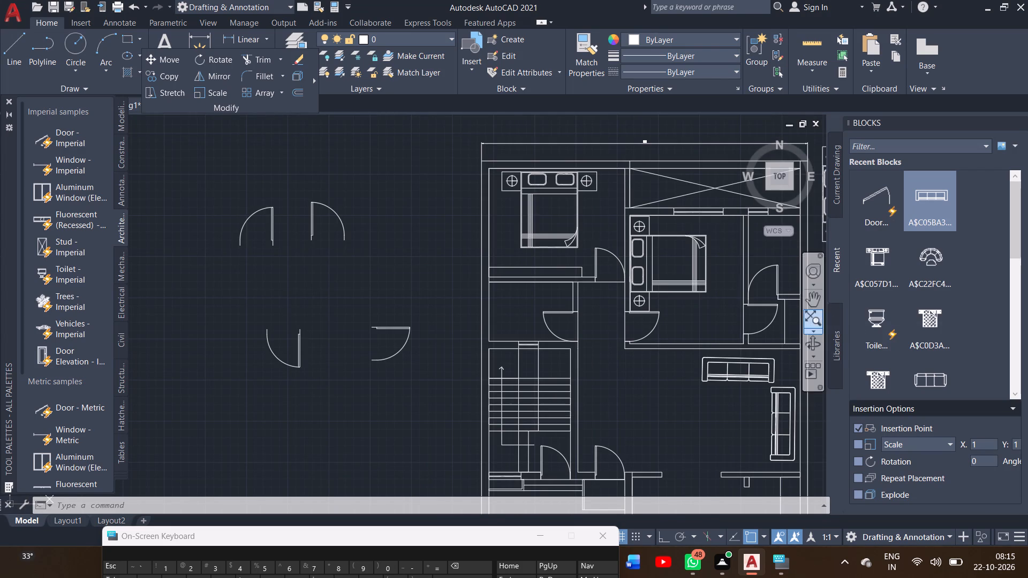
{"action": "left_click", "coordinate": [817, 309]}
{"action": "left_click_drag", "start_coordinate": [721, 342], "coordinate": [585, 296]}
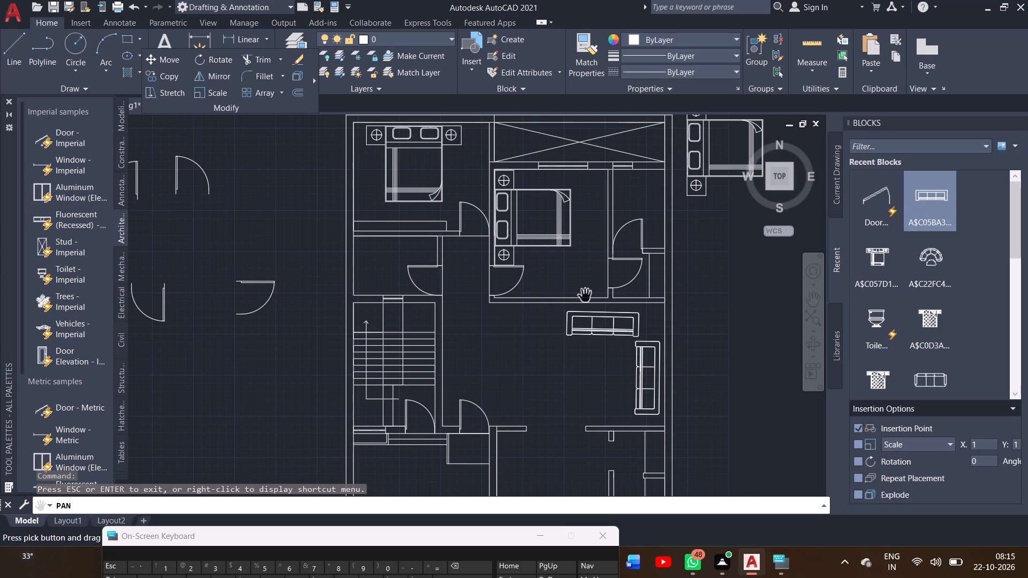
{"action": "left_click_drag", "start_coordinate": [583, 346], "coordinate": [542, 239]}
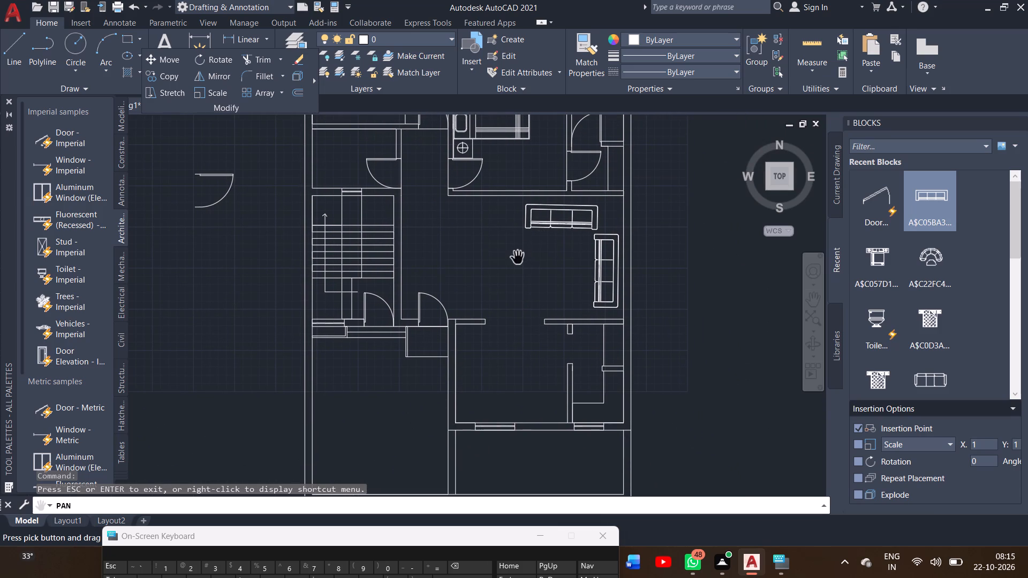
{"action": "left_click_drag", "start_coordinate": [529, 330], "coordinate": [527, 268]}
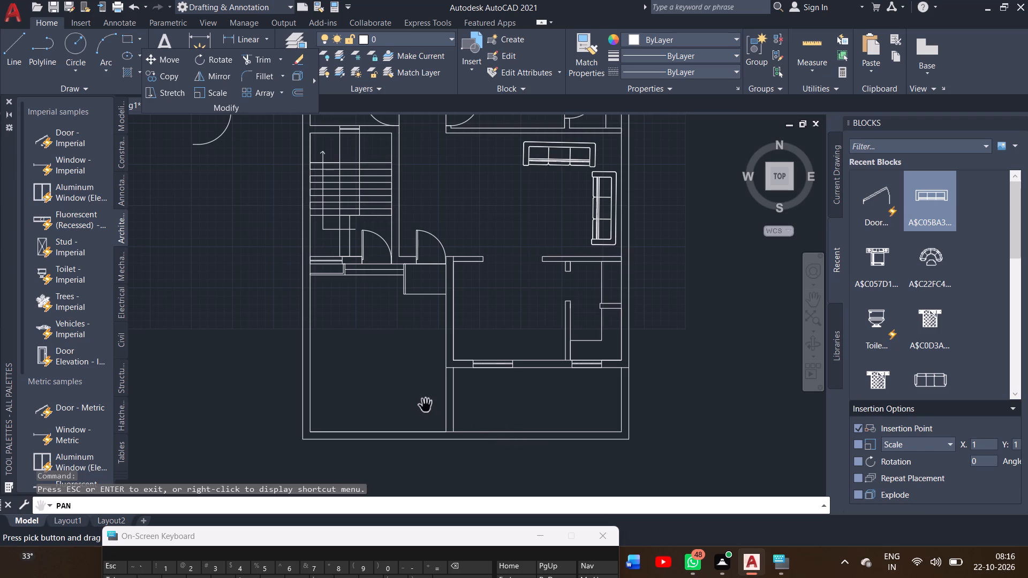
{"action": "left_click", "coordinate": [18, 70]}
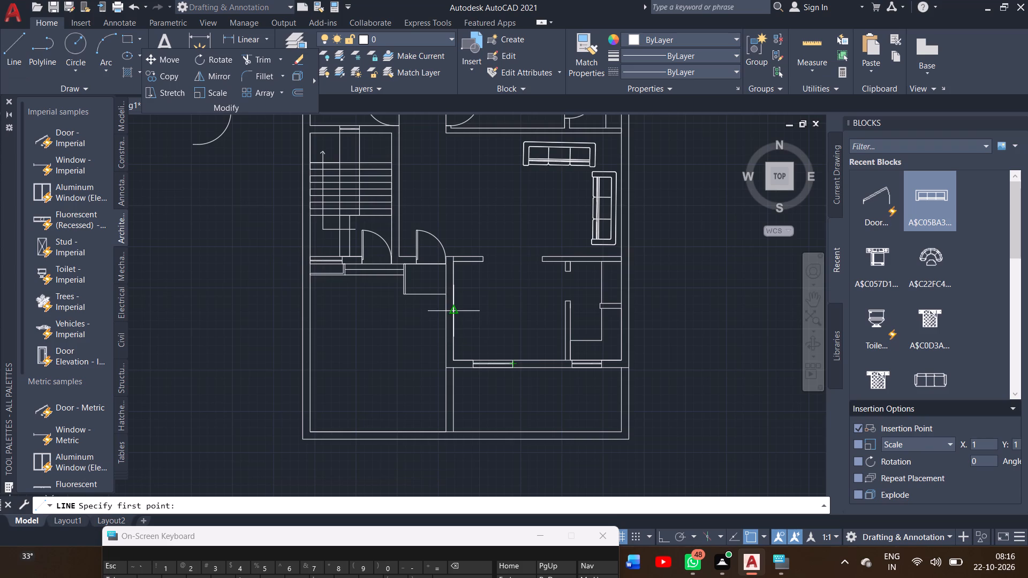
{"action": "scroll", "coordinate": [451, 315], "scroll_direction": "up", "scroll_amount": 3, "text": "ctrl"}
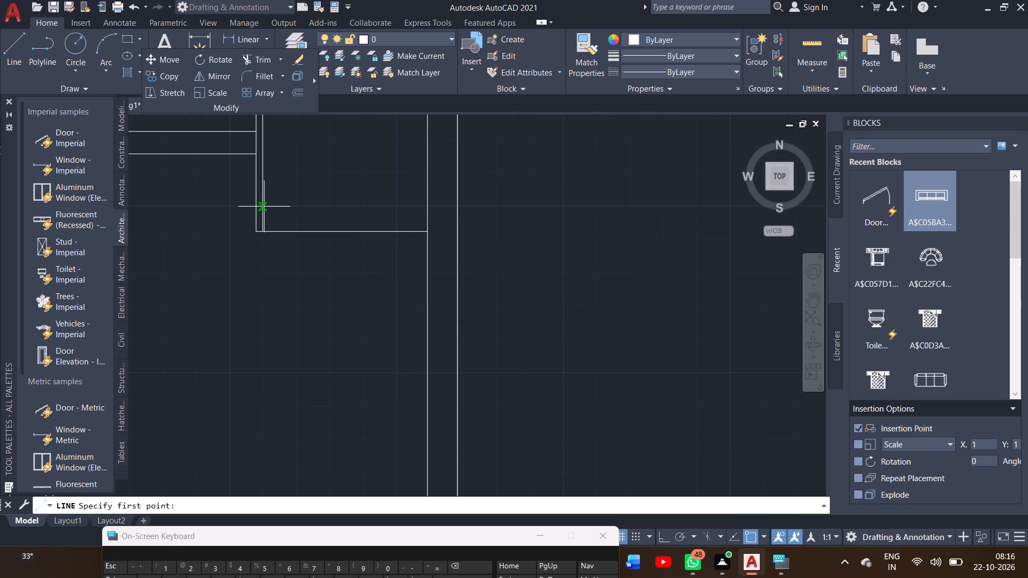
{"action": "left_click_drag", "start_coordinate": [263, 207], "coordinate": [428, 204]}
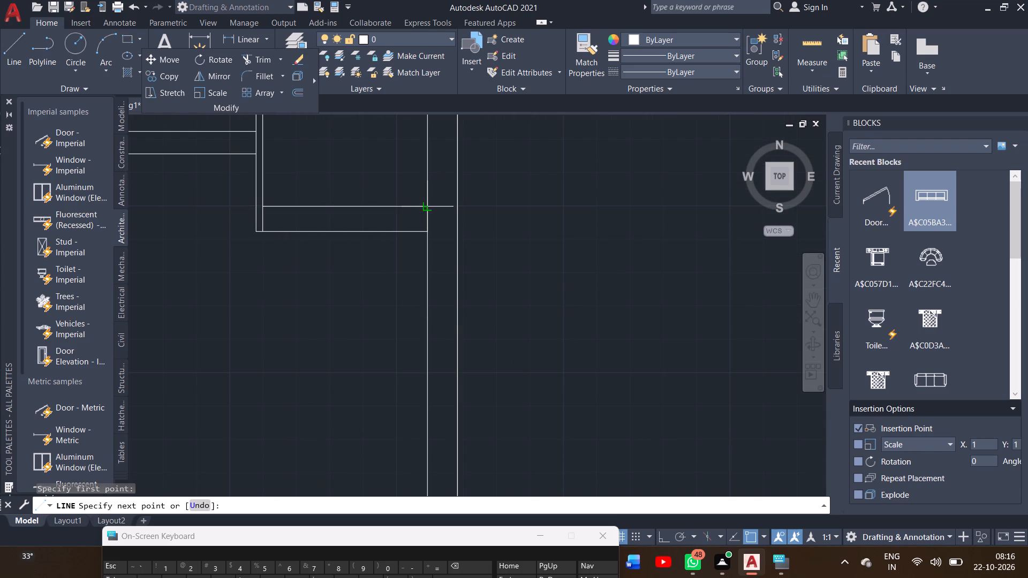
{"action": "left_click_drag", "start_coordinate": [428, 204], "coordinate": [429, 204]}
{"action": "left_click", "coordinate": [429, 204]}
{"action": "right_click", "coordinate": [375, 185]}
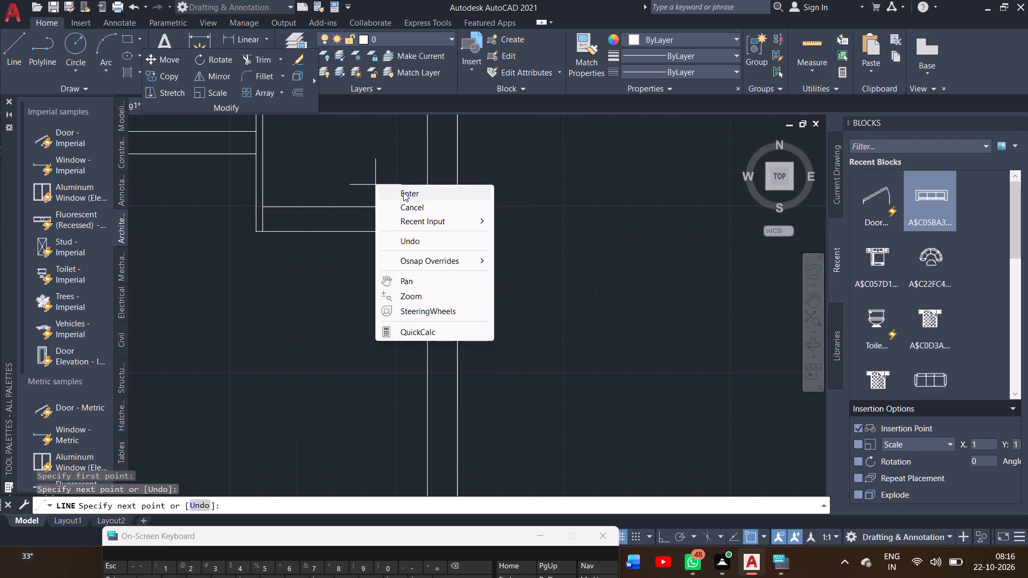
{"action": "left_click", "coordinate": [403, 192]}
Place single-line text BED ROOM, 4" high with 0 rotation, just south of the bed in the northwest bedroom.
{"action": "scroll", "coordinate": [305, 282], "scroll_direction": "down", "scroll_amount": 2, "text": "ctrl"}
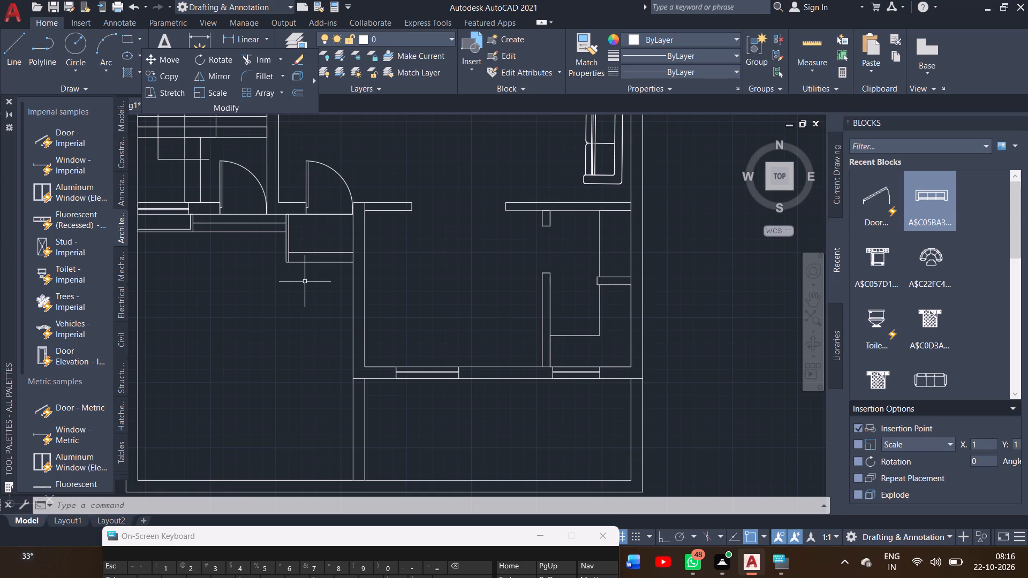
{"action": "scroll", "coordinate": [332, 293], "scroll_direction": "down", "scroll_amount": 2, "text": "ctrl"}
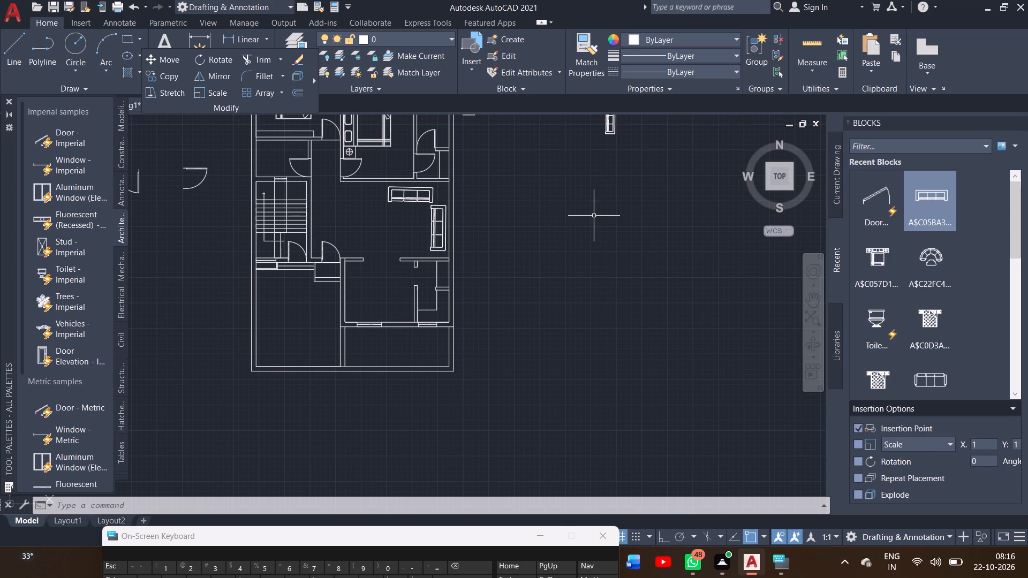
{"action": "left_click", "coordinate": [813, 296]}
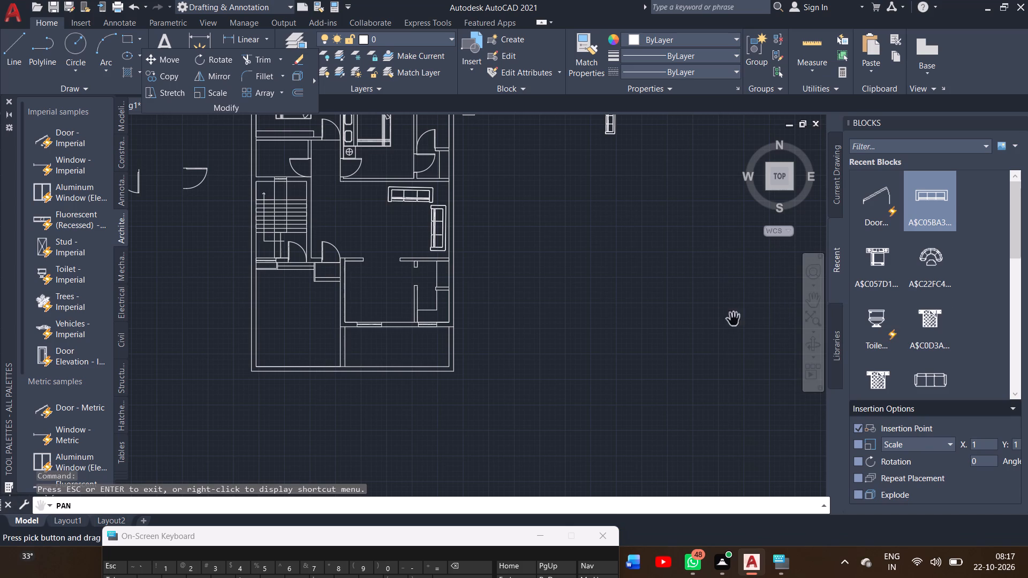
{"action": "left_click_drag", "start_coordinate": [618, 310], "coordinate": [698, 392]}
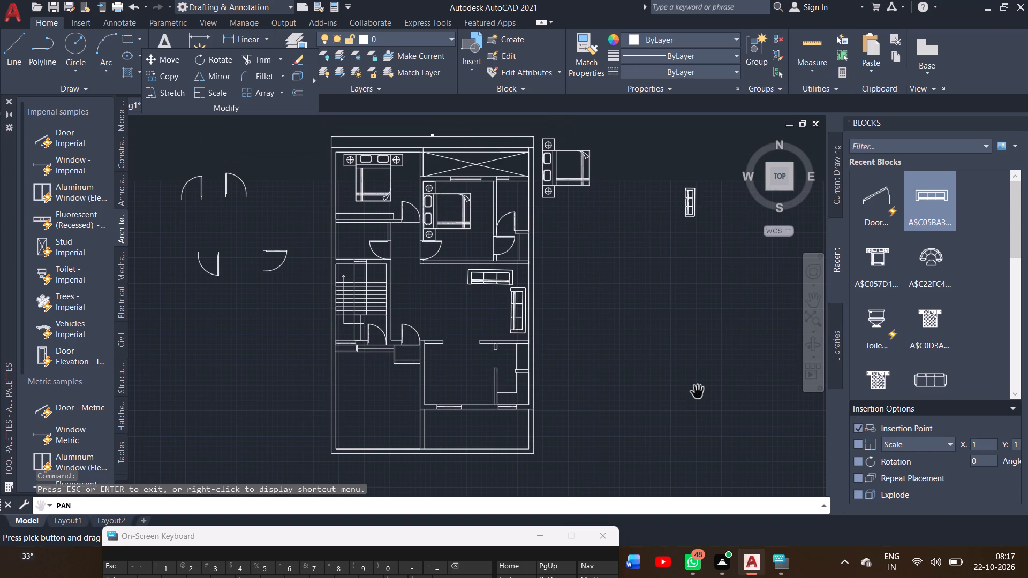
{"action": "right_click", "coordinate": [698, 392]}
{"action": "left_click", "coordinate": [716, 399]}
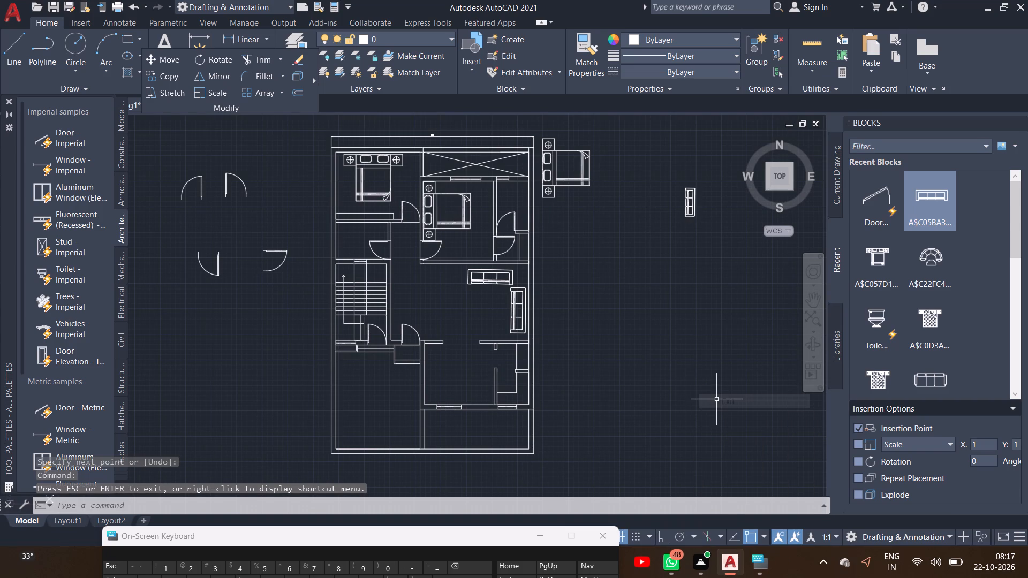
{"action": "type", "text": "tex"}
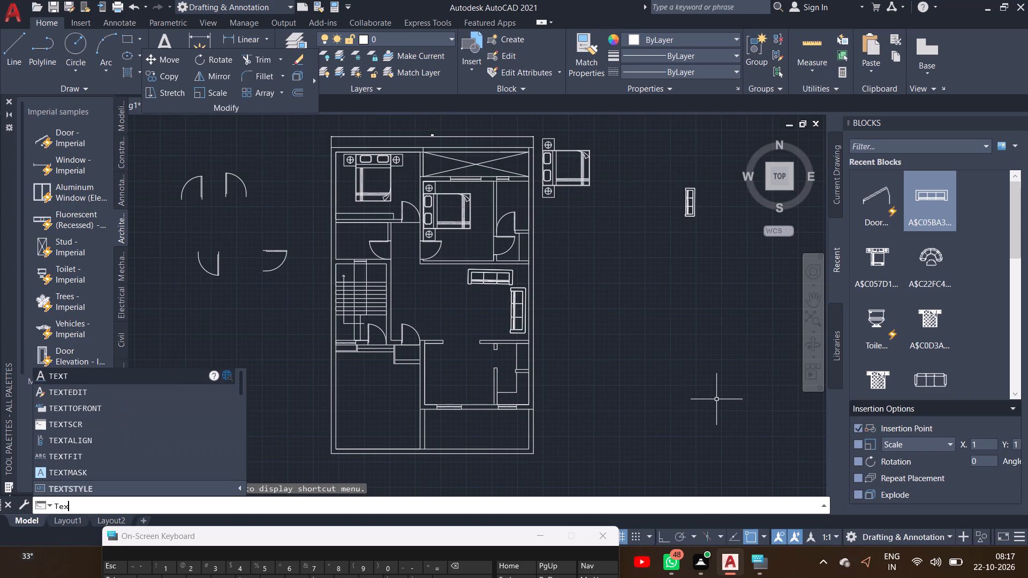
{"action": "key", "text": "t"}
{"action": "key", "text": "Return"}
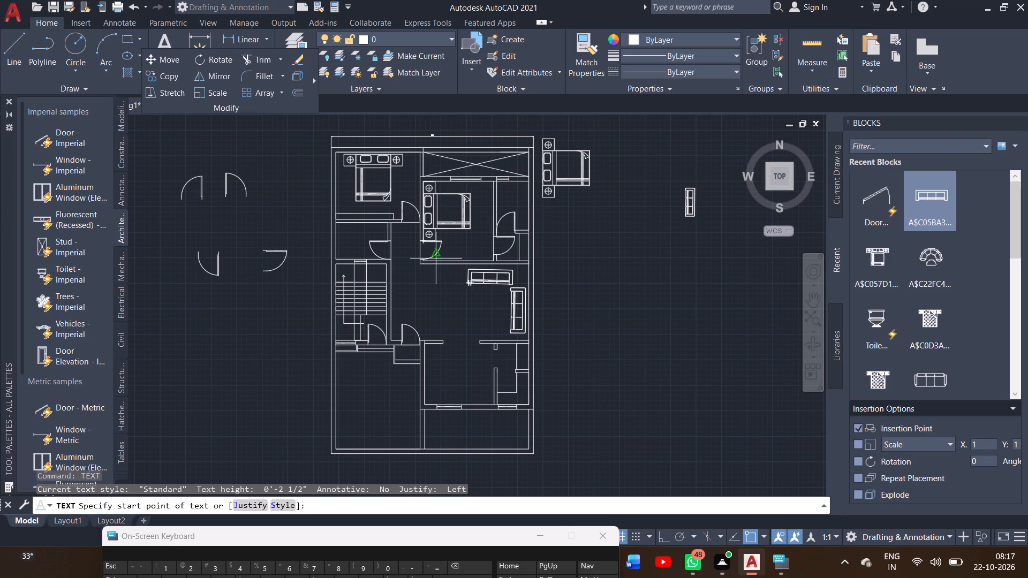
{"action": "scroll", "coordinate": [359, 189], "scroll_direction": "up", "scroll_amount": 3, "text": "ctrl"}
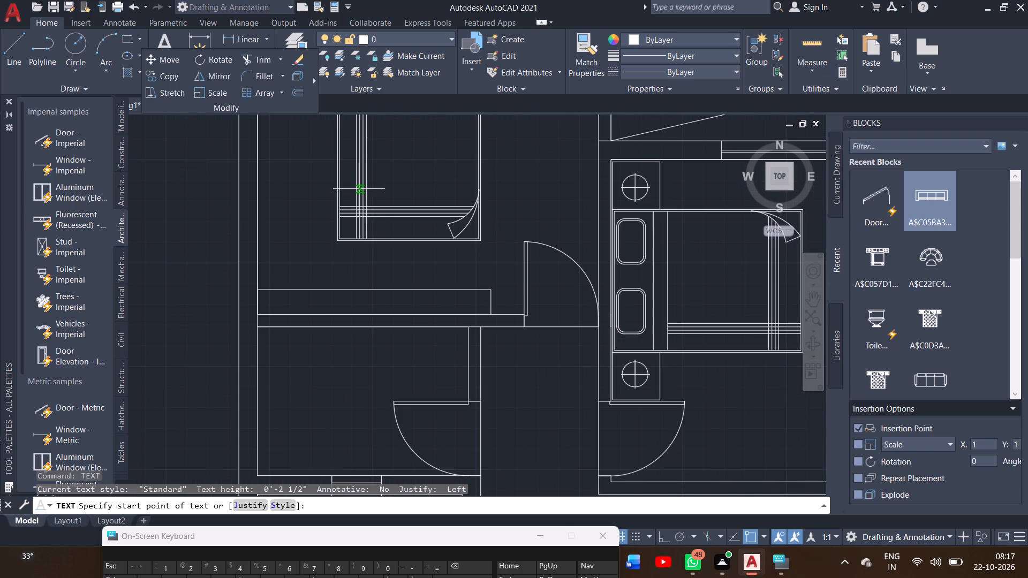
{"action": "left_click", "coordinate": [309, 259]}
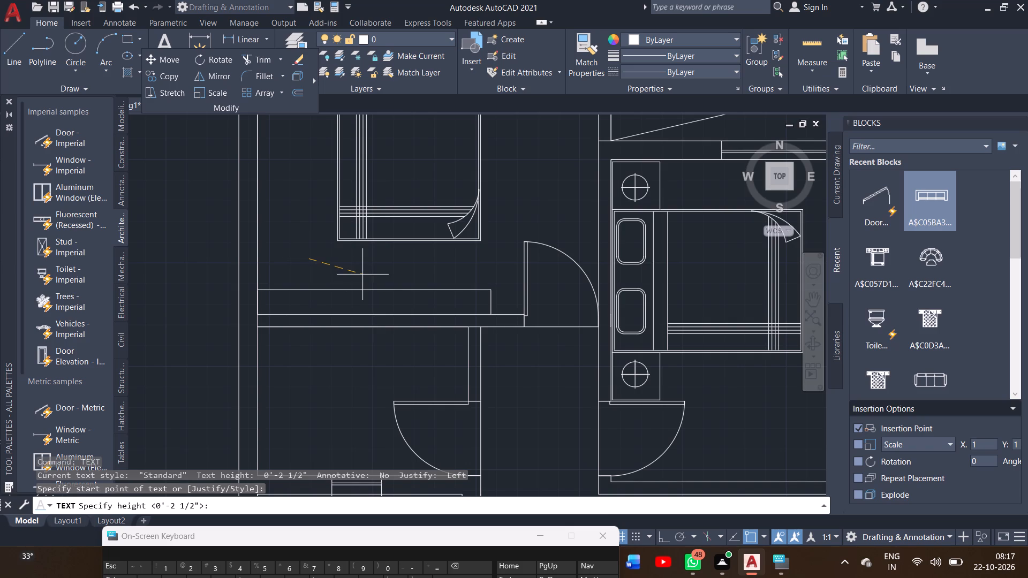
{"action": "key", "text": "4"}
{"action": "key", "text": "shift+quotedbl"}
{"action": "key", "text": "Return"}
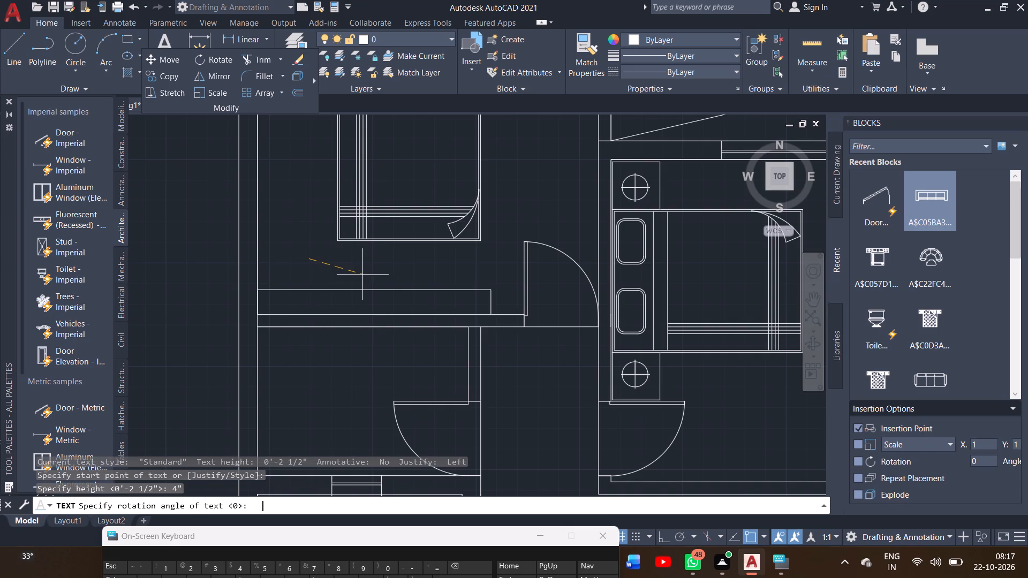
{"action": "key", "text": "0"}
{"action": "key", "text": "Return"}
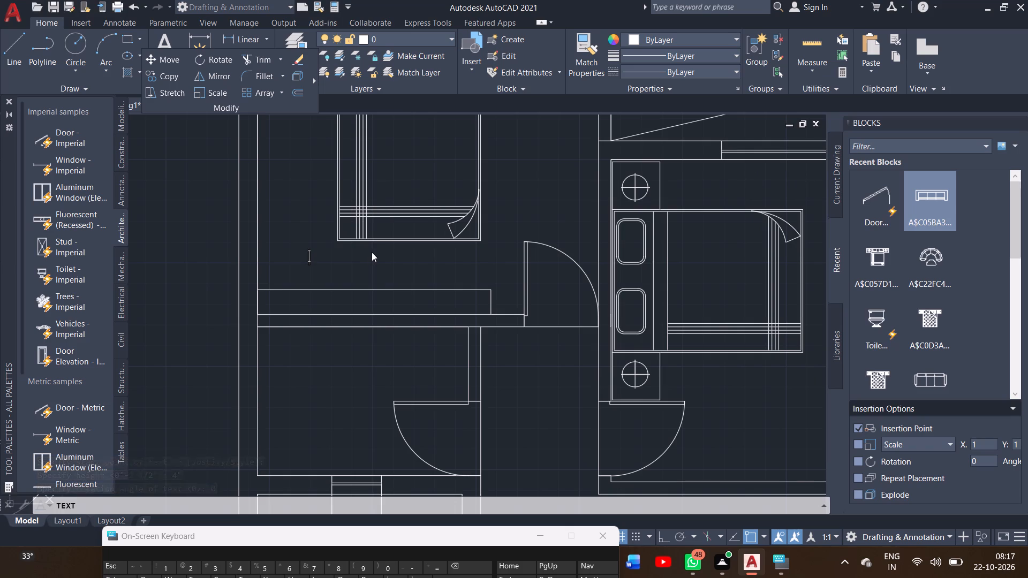
{"action": "type", "text": "BED"}
{"action": "key", "text": "space"}
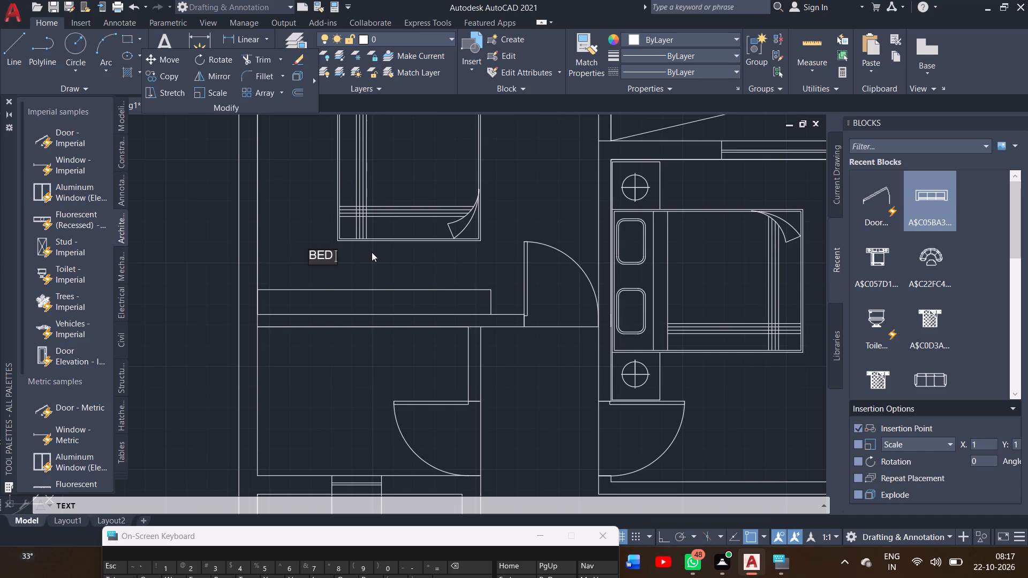
{"action": "key", "text": "r"}
{"action": "type", "text": "OOM"}
{"action": "key", "text": "Return"}
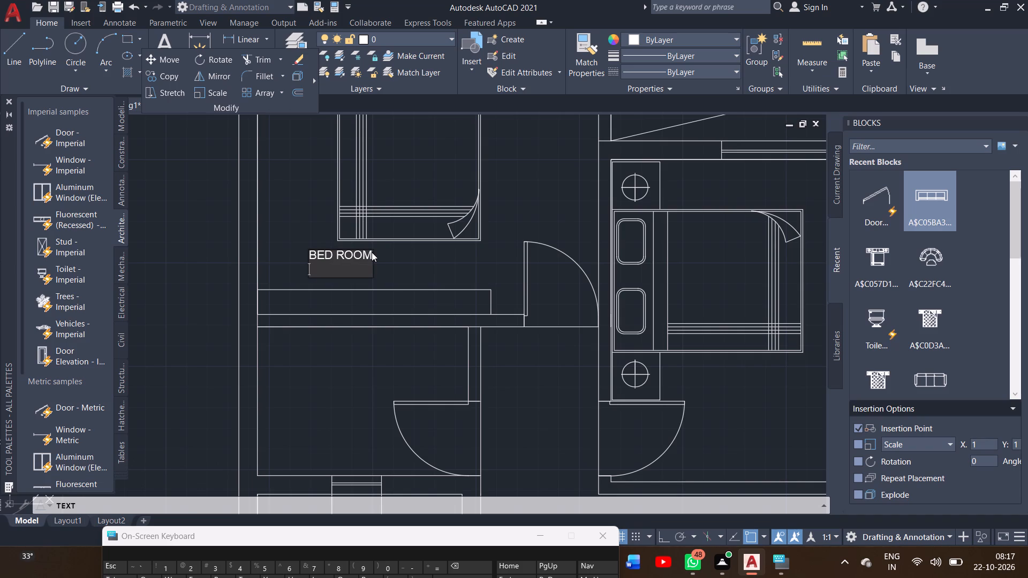
Add the size line 13' 9" X11' 0" beneath the BED ROOM label.
{"action": "type", "text": "13'"}
{"action": "key", "text": "space"}
{"action": "key", "text": "9"}
{"action": "key", "text": "shift+quotedbl"}
{"action": "key", "text": "space"}
{"action": "type", "text": "X"}
{"action": "type", "text": "11'"}
{"action": "key", "text": "space"}
{"action": "key", "text": "0"}
{"action": "key", "text": "shift+quotedbl"}
Label the small room south of the northwest bedroom TOILET, with 6' 6" X5' 6" on a second line.
{"action": "left_click", "coordinate": [277, 378]}
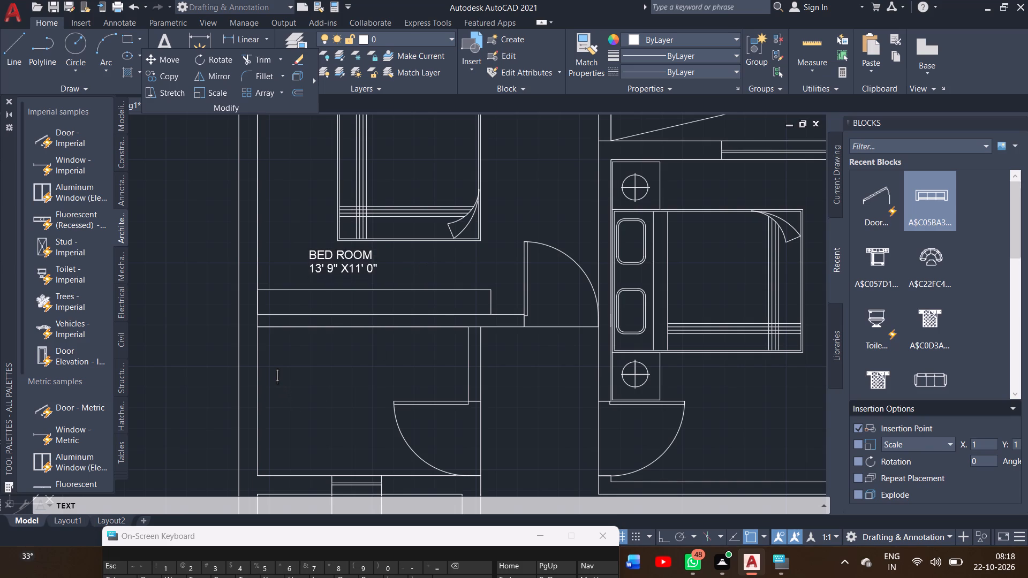
{"action": "key", "text": "t"}
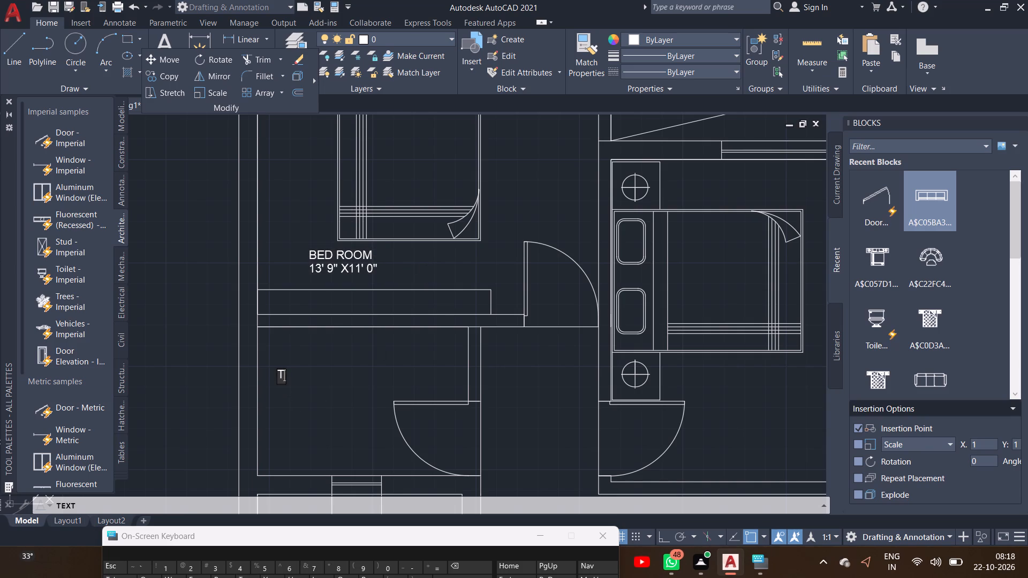
{"action": "key", "text": "o"}
{"action": "key", "text": "i"}
{"action": "key", "text": "l"}
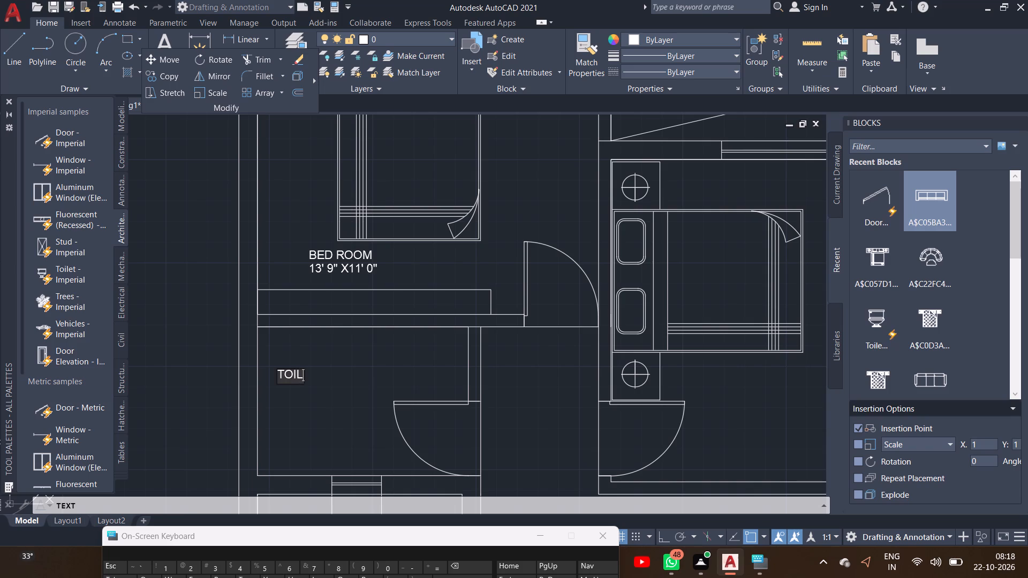
{"action": "type", "text": "ET"}
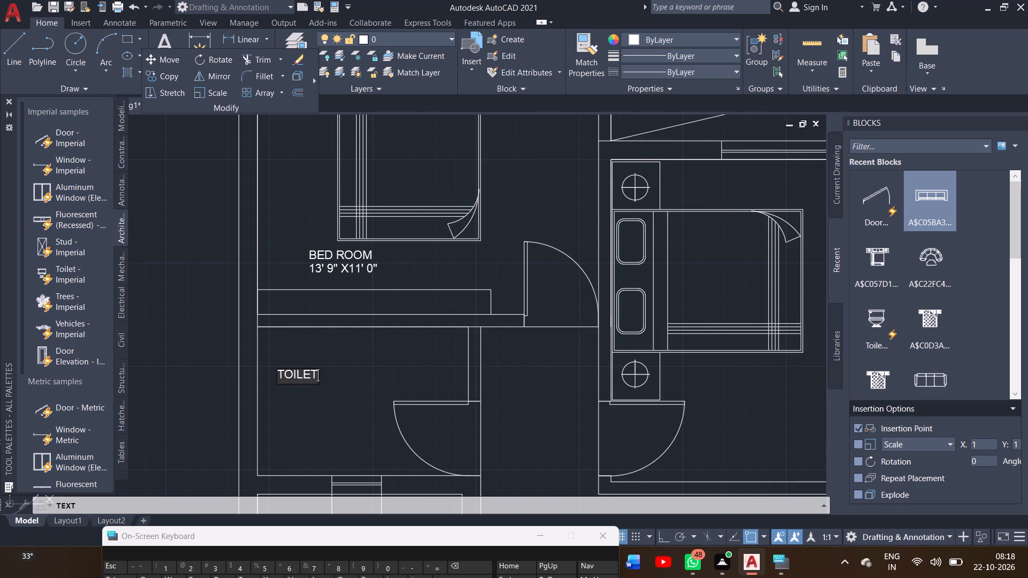
{"action": "key", "text": "Return"}
{"action": "type", "text": "6' 6"}
{"action": "type", "text": "\" X"}
{"action": "type", "text": "5' 6"}
{"action": "key", "text": "shift+quotedbl"}
Label the crossed open space at the plan's north edge REAR OPEN AREA, with 17' 0" X4' 0" on a second line.
{"action": "scroll", "coordinate": [518, 415], "scroll_direction": "down", "scroll_amount": 2}
{"action": "scroll", "coordinate": [518, 415], "scroll_direction": "up", "scroll_amount": 1}
{"action": "scroll", "coordinate": [518, 415], "scroll_direction": "down", "scroll_amount": 1, "text": "ctrl"}
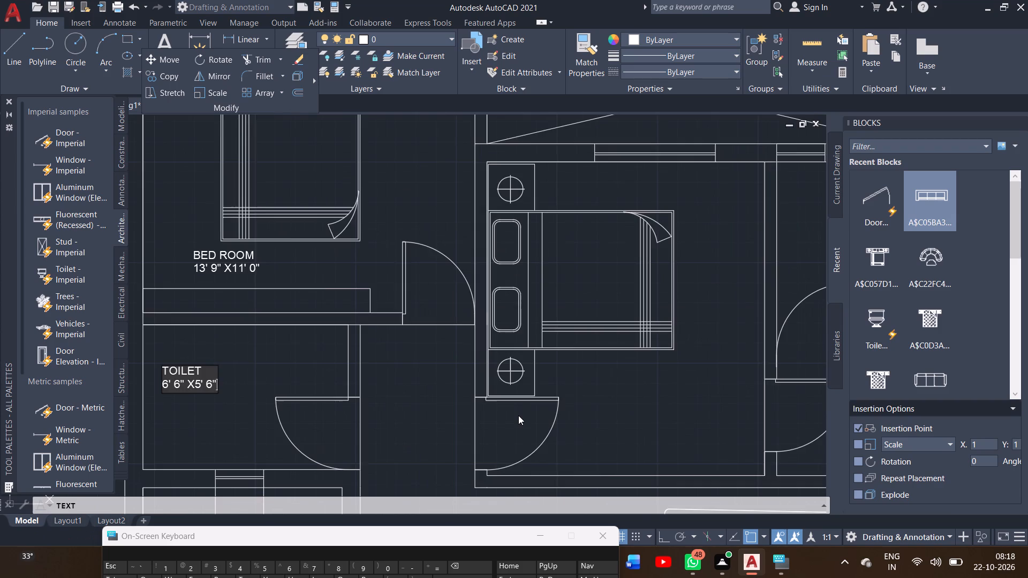
{"action": "scroll", "coordinate": [518, 415], "scroll_direction": "down", "scroll_amount": 1, "text": "ctrl"}
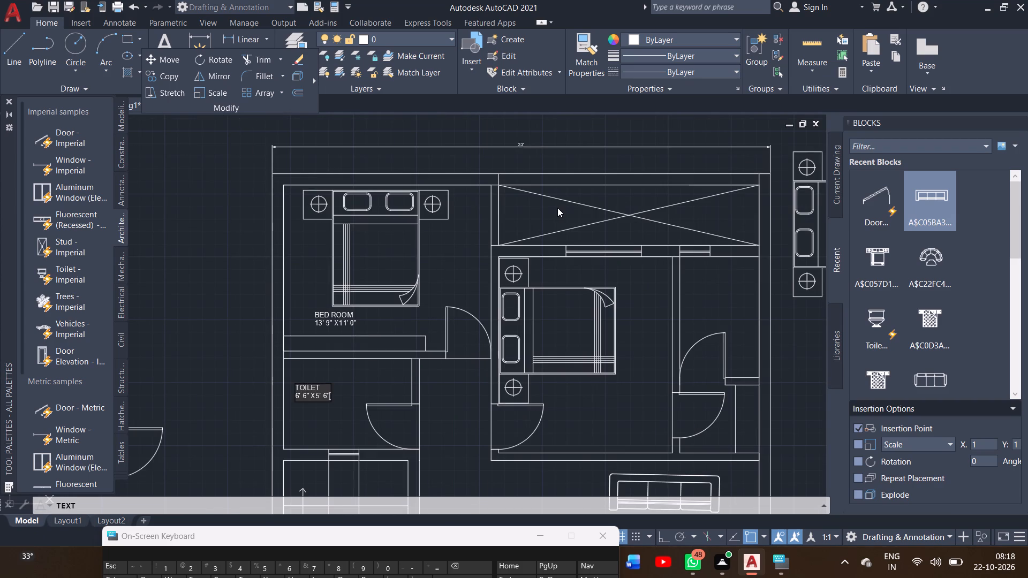
{"action": "left_click", "coordinate": [586, 192]}
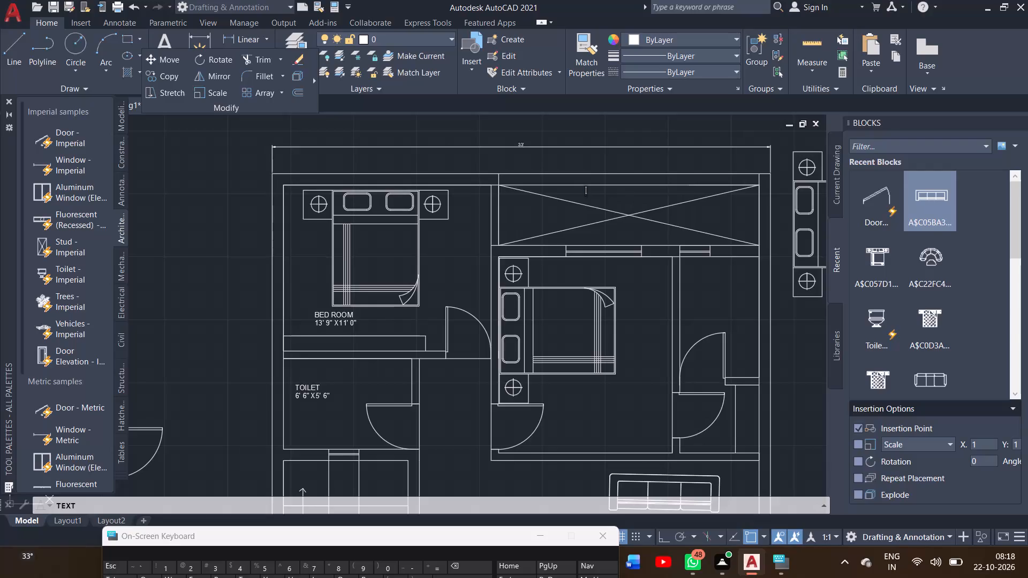
{"action": "type", "text": "REAR OPEN A"}
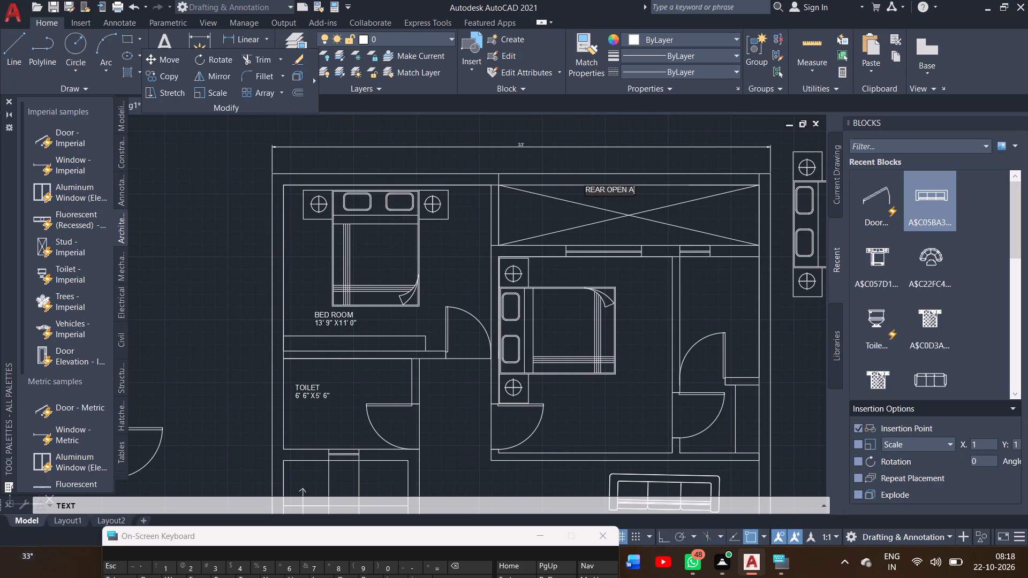
{"action": "type", "text": "REA"}
{"action": "key", "text": "Return"}
{"action": "type", "text": "17'"}
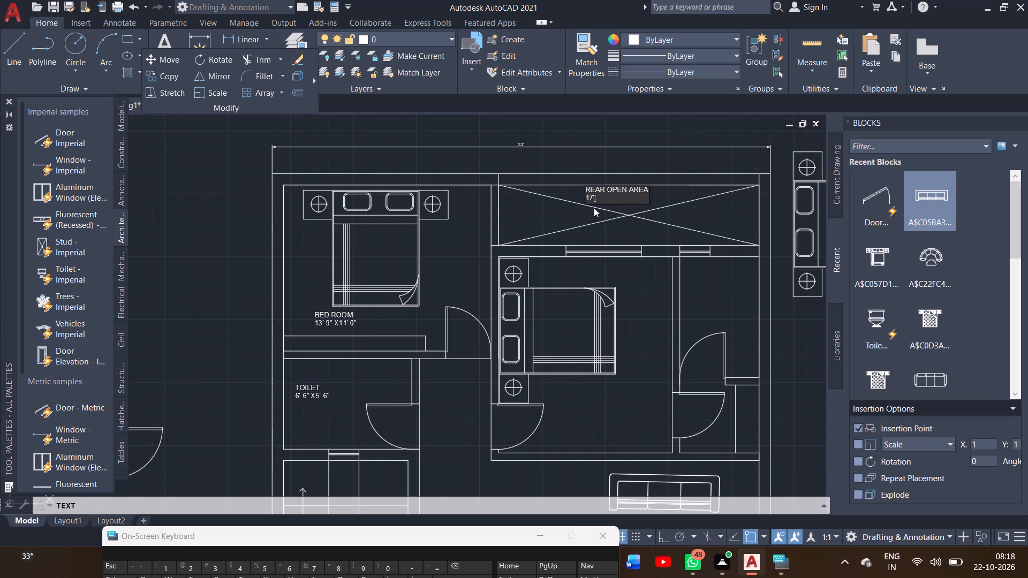
{"action": "key", "text": "space"}
{"action": "key", "text": "0"}
{"action": "type", "text": "\" X"}
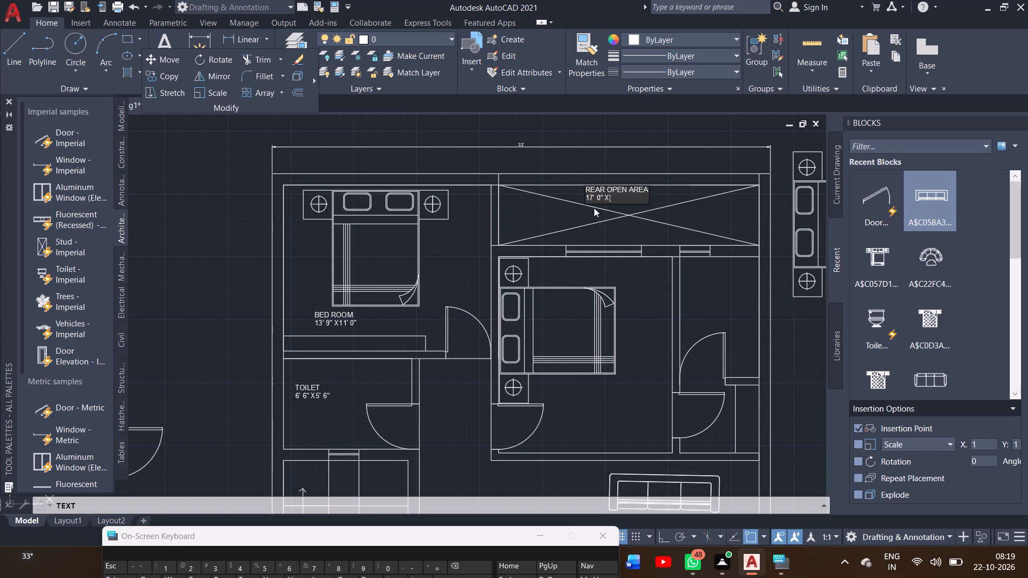
{"action": "type", "text": "4' 0"}
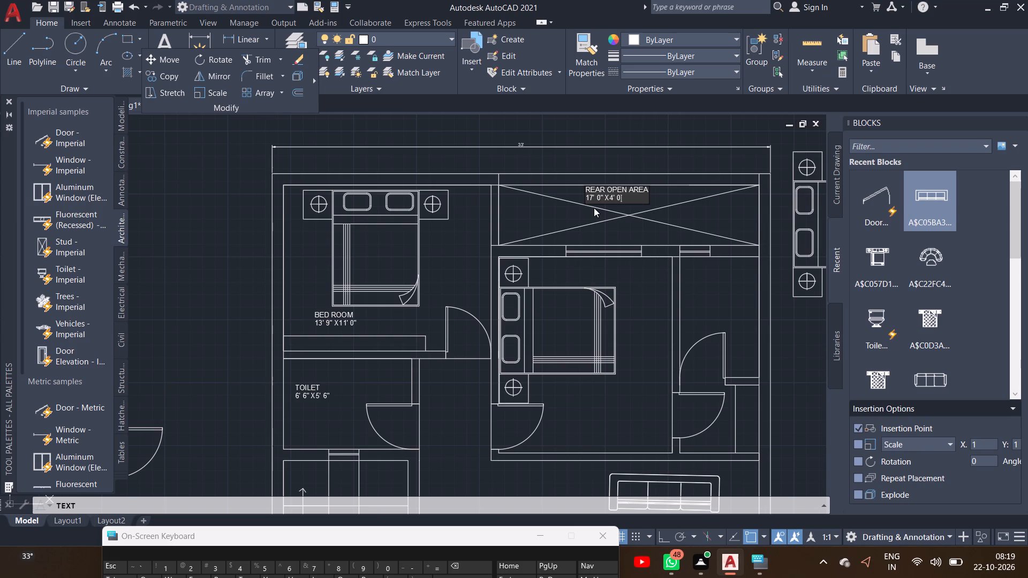
{"action": "key", "text": "shift+quotedbl"}
Label the bedroom south of the rear open area BED ROOM, just below its bed, with 11' 6" X10' 0" on a second line.
{"action": "left_click", "coordinate": [566, 400]}
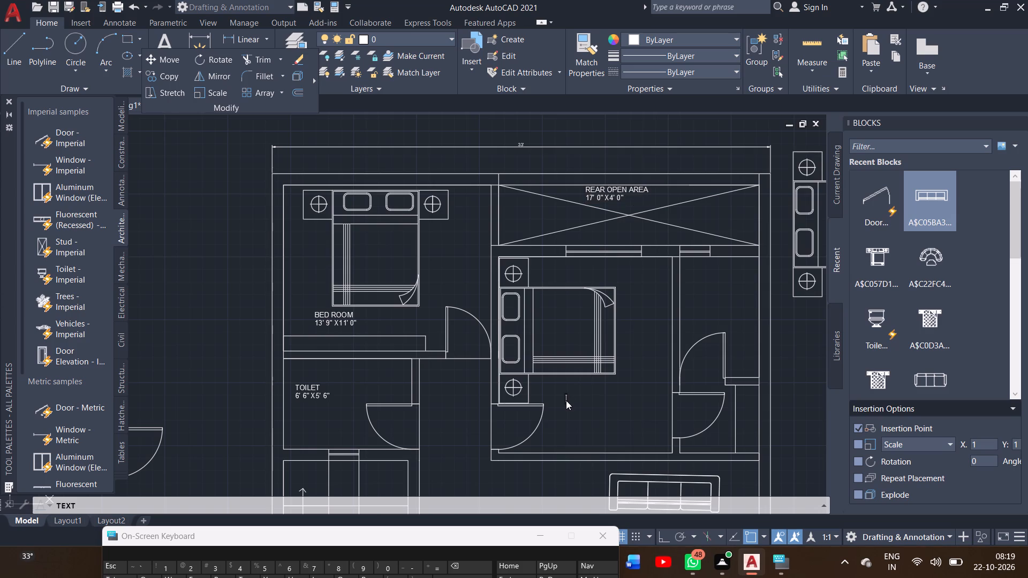
{"action": "left_click", "coordinate": [550, 393]}
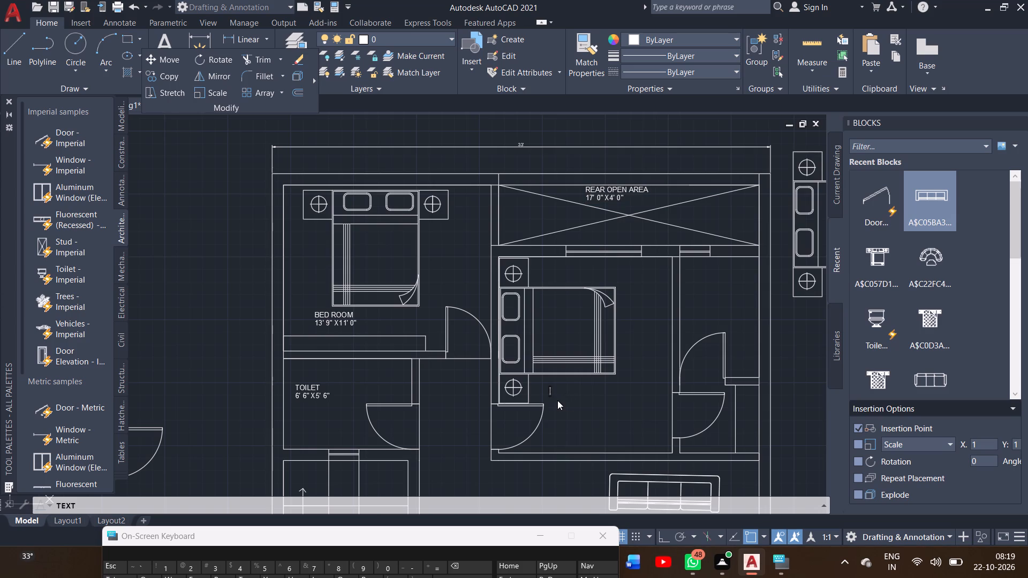
{"action": "left_click", "coordinate": [557, 400]}
{"action": "type", "text": "BED"}
{"action": "key", "text": "space"}
{"action": "type", "text": "ROO"}
{"action": "key", "text": "m"}
{"action": "key", "text": "space"}
{"action": "key", "text": "Return"}
{"action": "type", "text": "11'"}
{"action": "key", "text": "space"}
{"action": "key", "text": "6"}
{"action": "key", "text": "shift+quotedbl"}
{"action": "key", "text": "space"}
{"action": "type", "text": "X"}
{"action": "type", "text": "10'"}
{"action": "key", "text": "space"}
{"action": "type", "text": "0"}
{"action": "key", "text": "shift+quotedbl"}
Label the narrow room east of the second bedroom TOILET, with 5' 6" X8' 0" on a second line.
{"action": "left_click", "coordinate": [694, 283]}
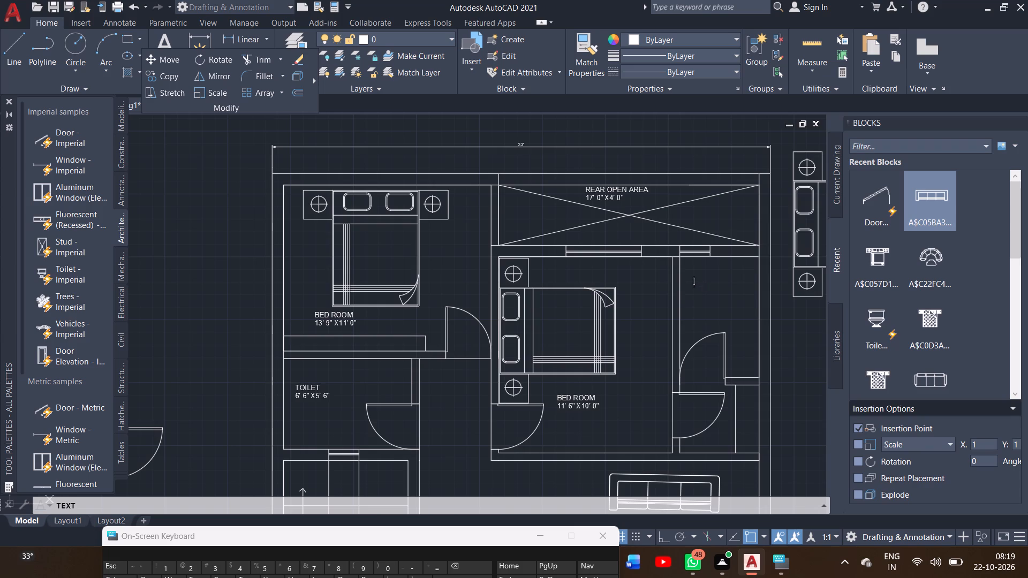
{"action": "type", "text": "TOILET"}
{"action": "key", "text": "Return"}
{"action": "type", "text": "5' 6"}
{"action": "type", "text": "\" X"}
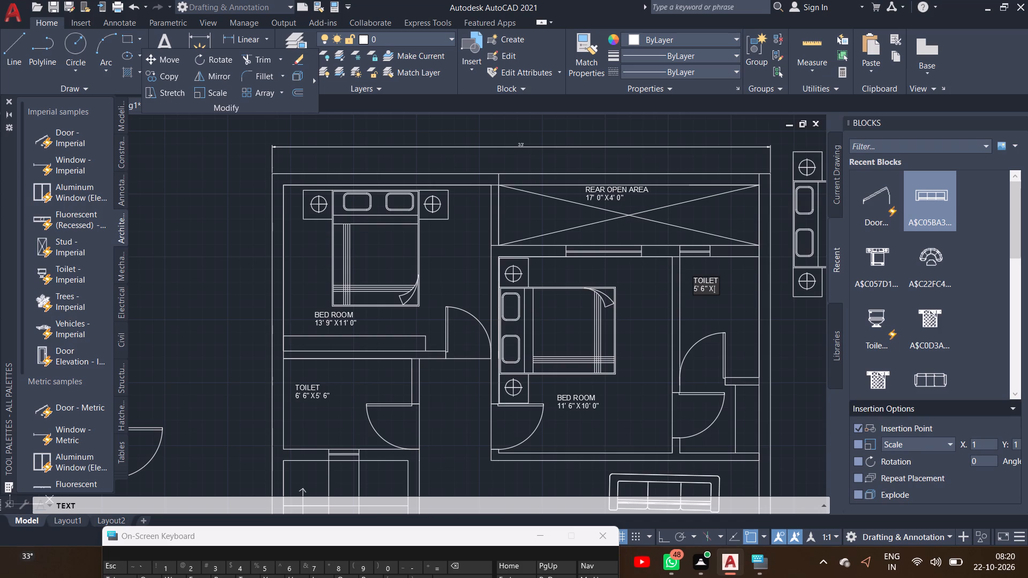
{"action": "type", "text": "8' 0"}
{"action": "key", "text": "shift+quotedbl"}
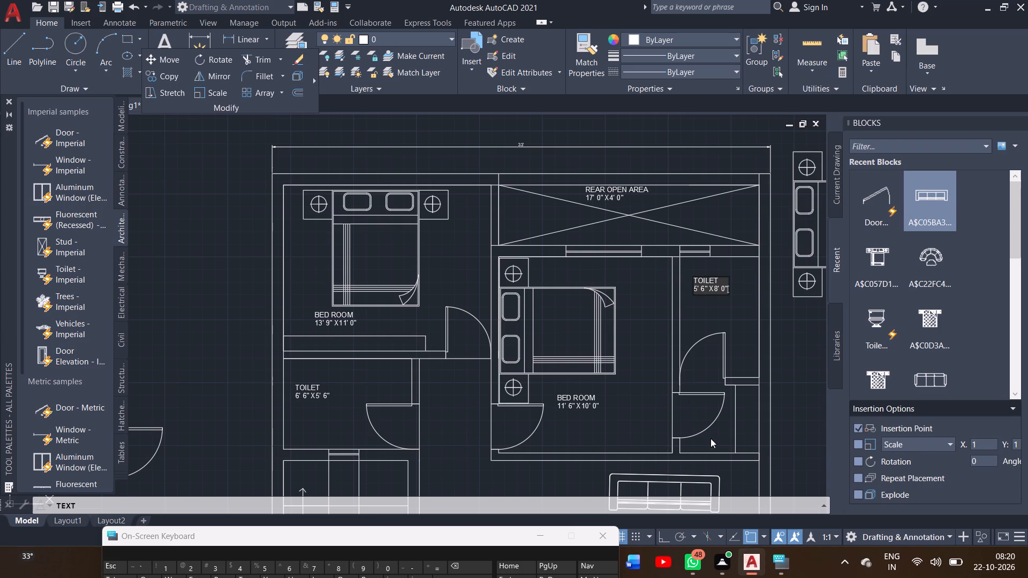
Label the small room south of the east toilet DRESS, with 5' 6" X5' 0" on a second line.
{"action": "left_click", "coordinate": [681, 409]}
{"action": "scroll", "coordinate": [681, 409], "scroll_direction": "up", "scroll_amount": 2, "text": "ctrl"}
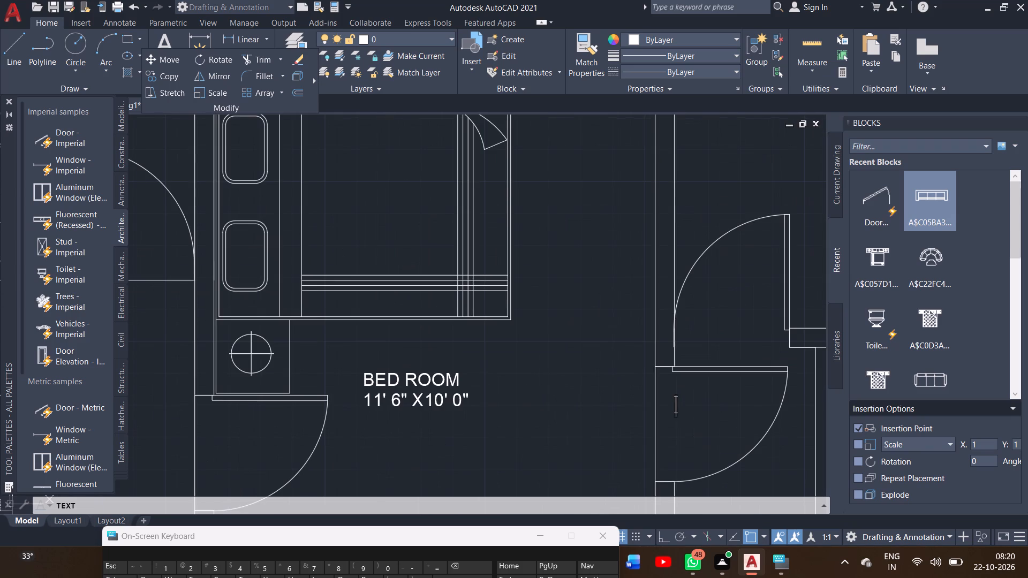
{"action": "left_click", "coordinate": [667, 401]}
{"action": "type", "text": "DRESS"}
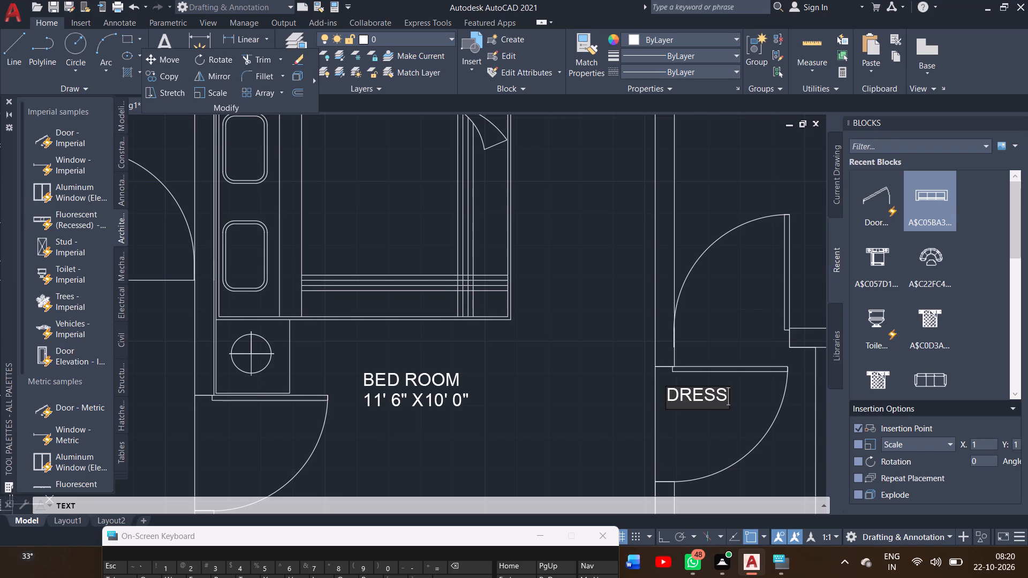
{"action": "key", "text": "Return"}
{"action": "type", "text": "5'"}
{"action": "key", "text": "space"}
{"action": "type", "text": "6"}
{"action": "type", "text": "\" X"}
{"action": "type", "text": "5' 0"}
{"action": "key", "text": "shift+quotedbl"}
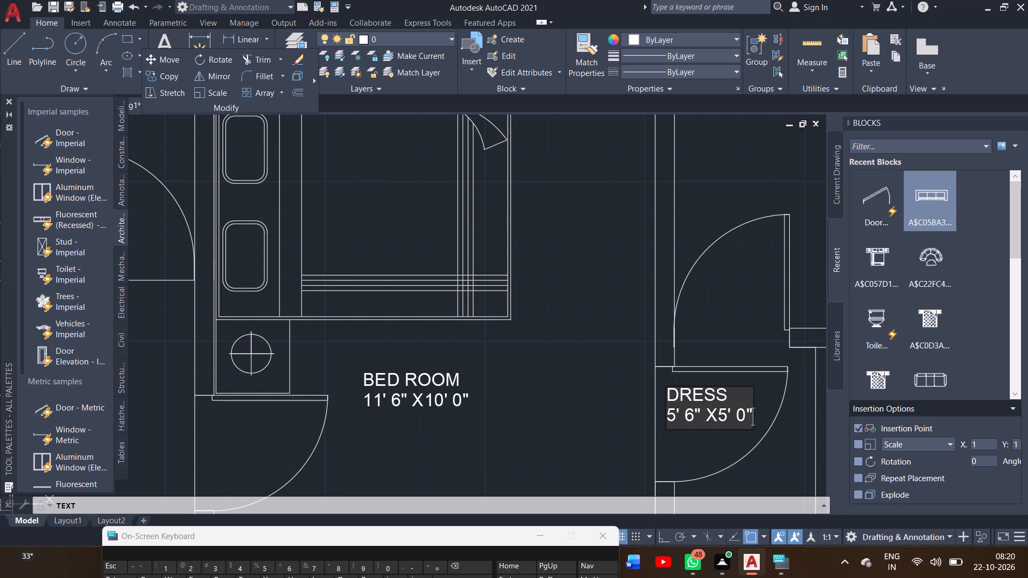
{"action": "scroll", "coordinate": [667, 401], "scroll_direction": "down", "scroll_amount": 1, "text": "ctrl"}
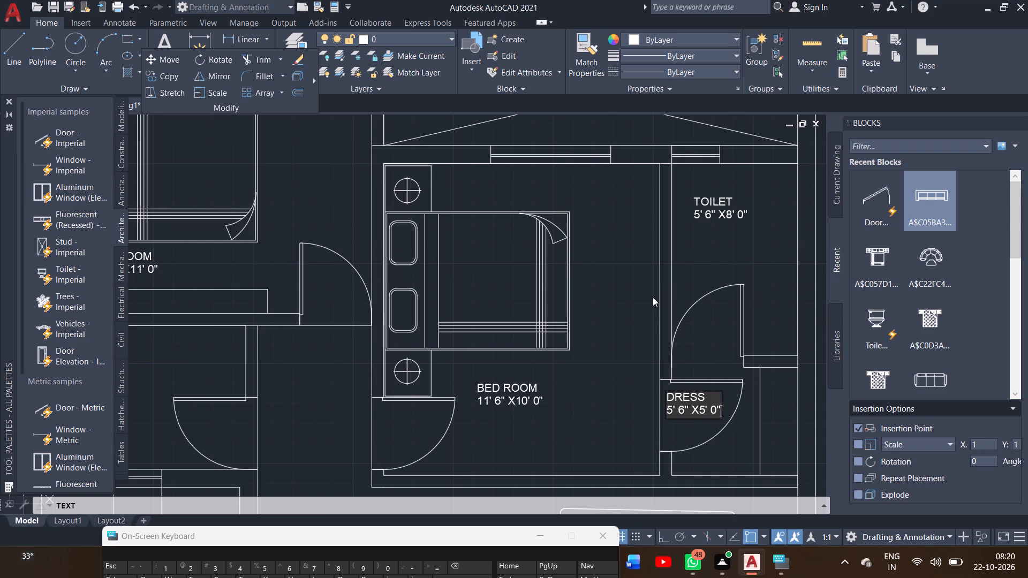
{"action": "scroll", "coordinate": [651, 297], "scroll_direction": "down", "scroll_amount": 1, "text": "ctrl"}
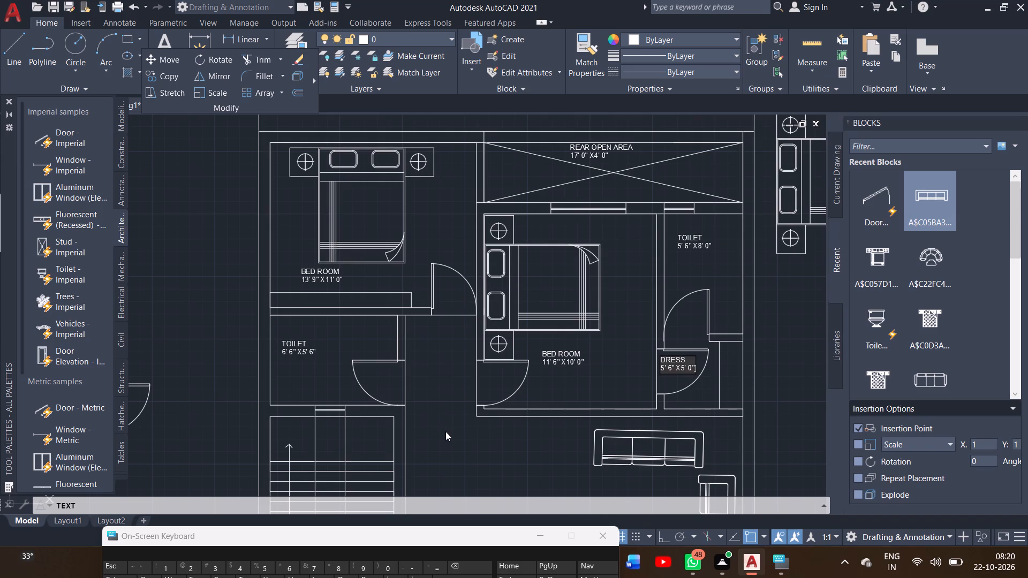
Label the open hall between the staircase and the sofas LIVING / DINING HALL, with 22' 7" X11' 6" on a second line.
{"action": "left_click", "coordinate": [480, 463]}
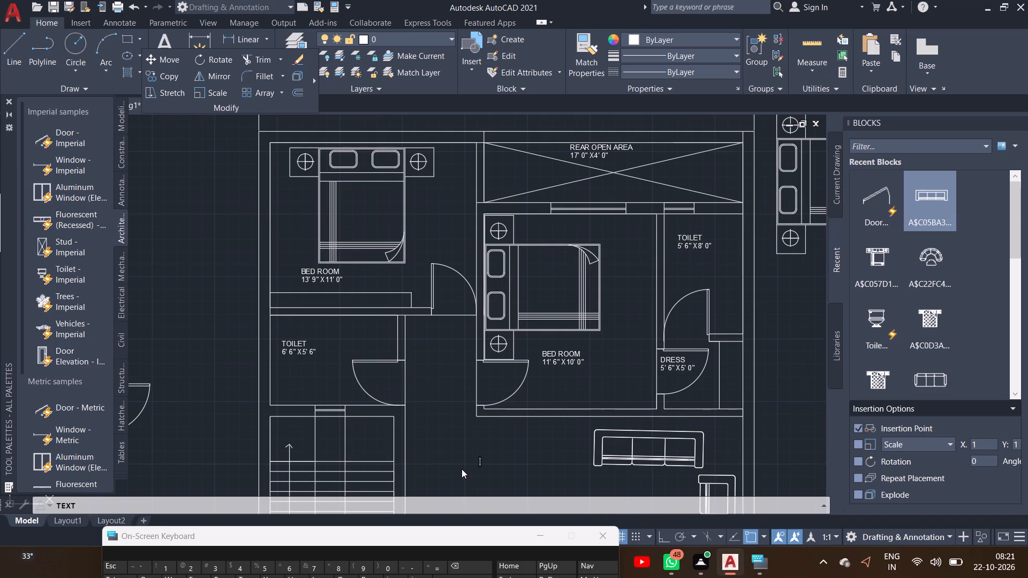
{"action": "left_click", "coordinate": [462, 469]}
{"action": "type", "text": "LIVING"}
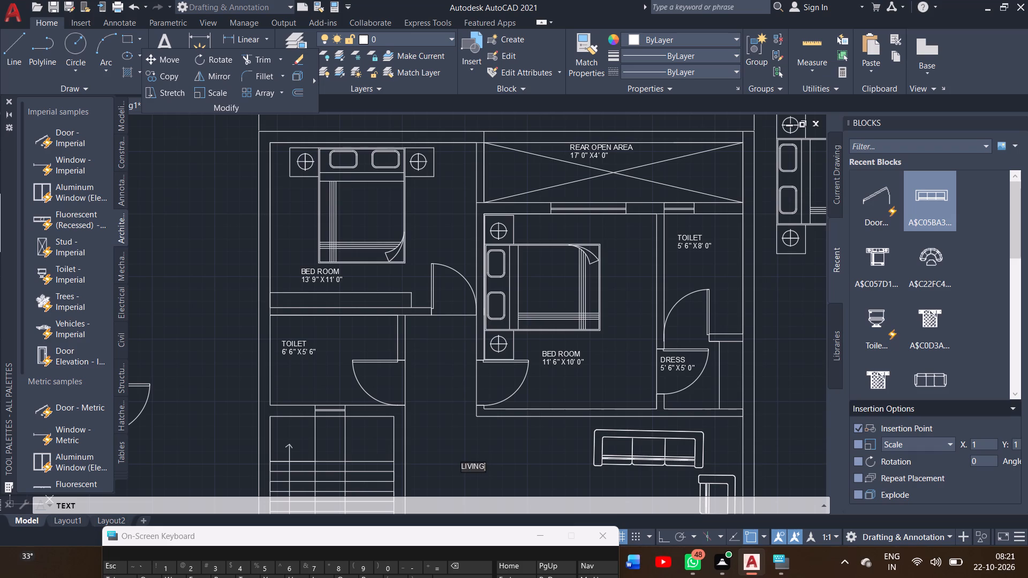
{"action": "key", "text": "space"}
{"action": "key", "text": "slash"}
{"action": "key", "text": "space"}
{"action": "type", "text": "DINING"}
{"action": "key", "text": "space"}
{"action": "type", "text": "HA"}
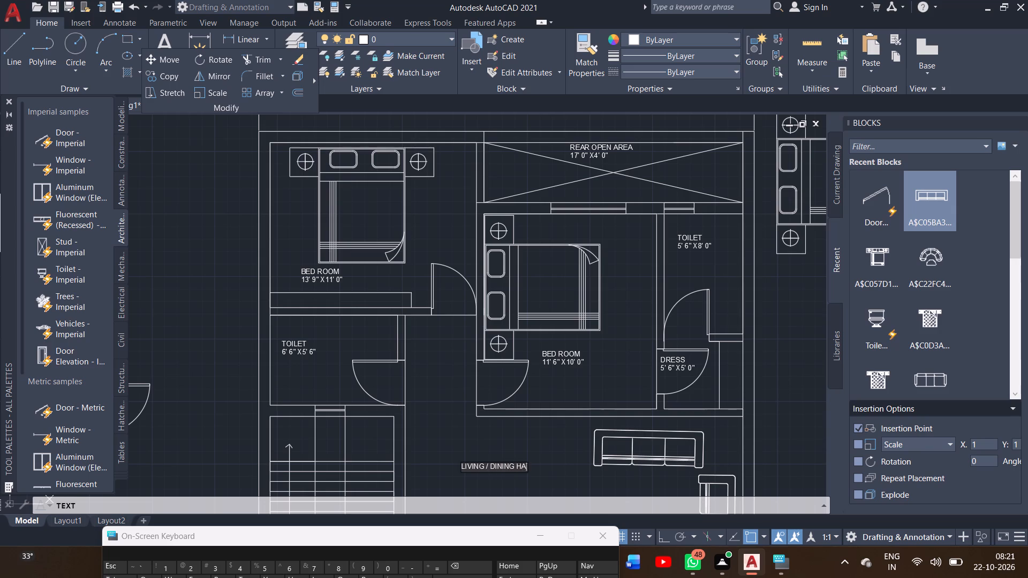
{"action": "type", "text": "LL"}
{"action": "key", "text": "Return"}
{"action": "type", "text": "22'"}
{"action": "key", "text": "space"}
{"action": "key", "text": "7"}
{"action": "type", "text": "\" X"}
{"action": "type", "text": "11' 6"}
{"action": "key", "text": "shift+quotedbl"}
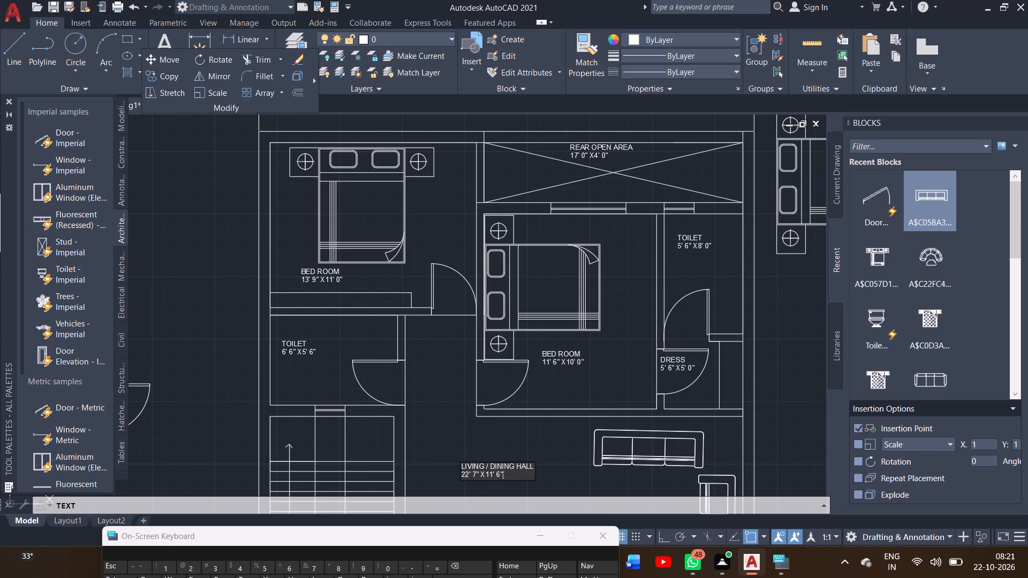
{"action": "key", "text": "BackSpace"}
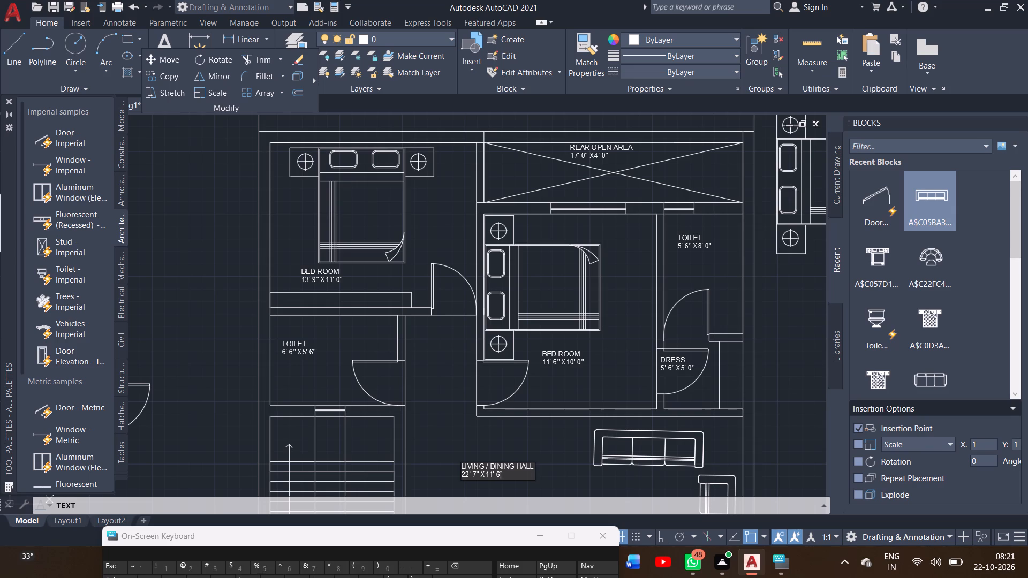
{"action": "key", "text": "shift+quotedbl"}
{"action": "scroll", "coordinate": [639, 423], "scroll_direction": "down", "scroll_amount": 2, "text": "ctrl"}
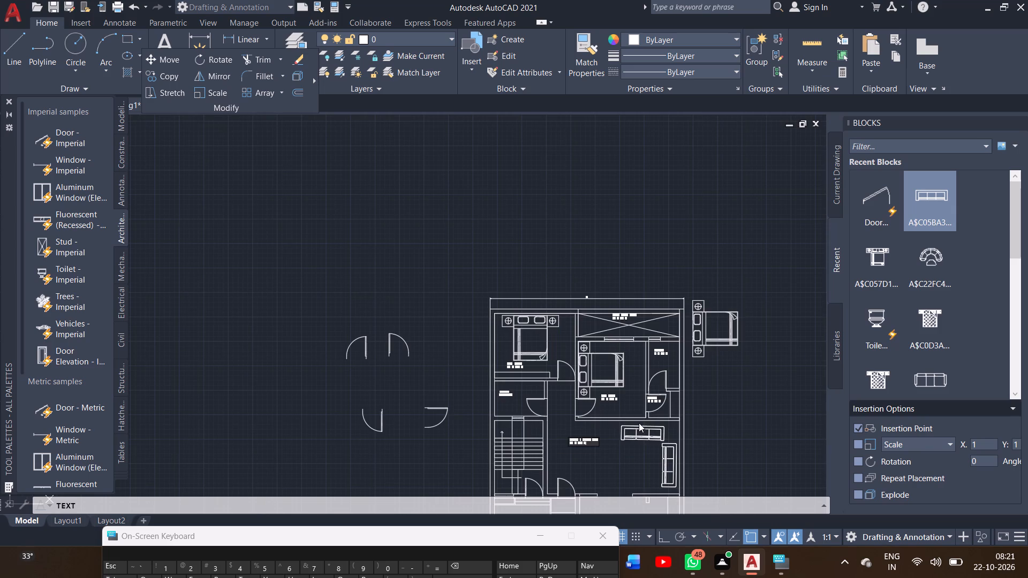
{"action": "left_click_drag", "start_coordinate": [607, 480], "coordinate": [607, 465]}
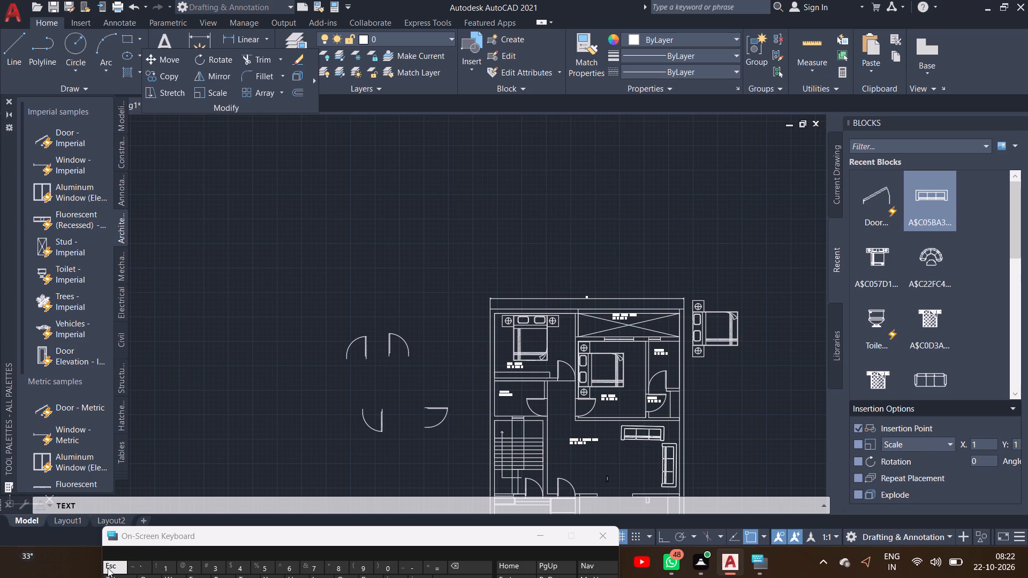
{"action": "key", "text": "Escape"}
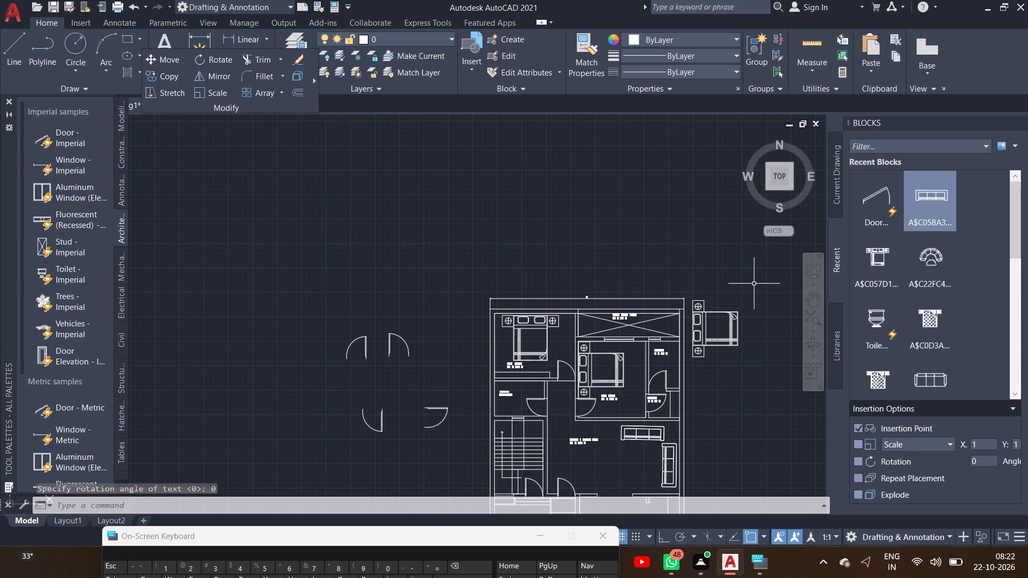
Label the room south of the living/dining hall KITCHEN, with 11' 6" X10' 0" on a second line, using 4" text at 0 rotation.
{"action": "left_click", "coordinate": [807, 298]}
{"action": "left_click_drag", "start_coordinate": [734, 378], "coordinate": [686, 307]}
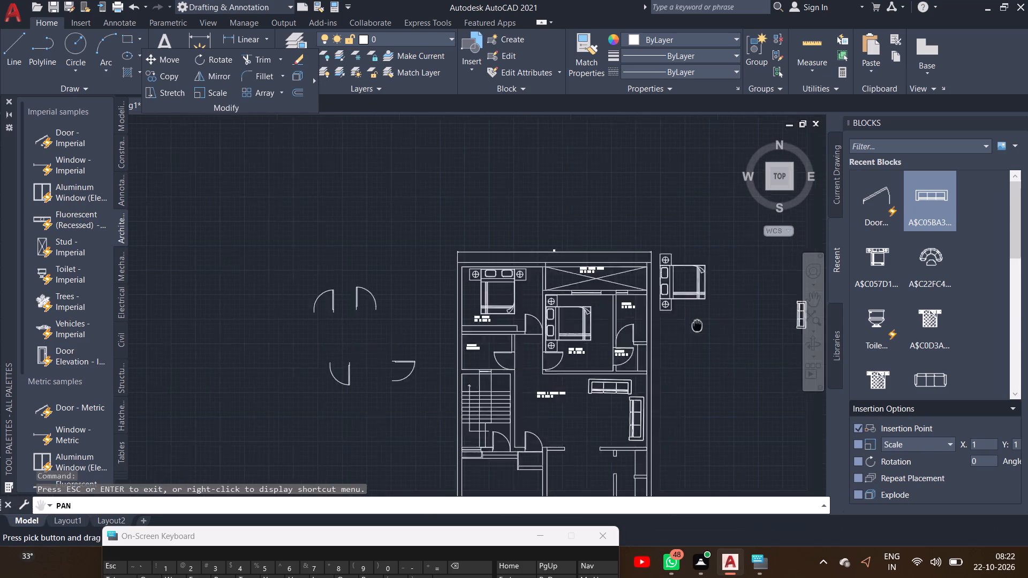
{"action": "left_click_drag", "start_coordinate": [686, 307], "coordinate": [612, 189]}
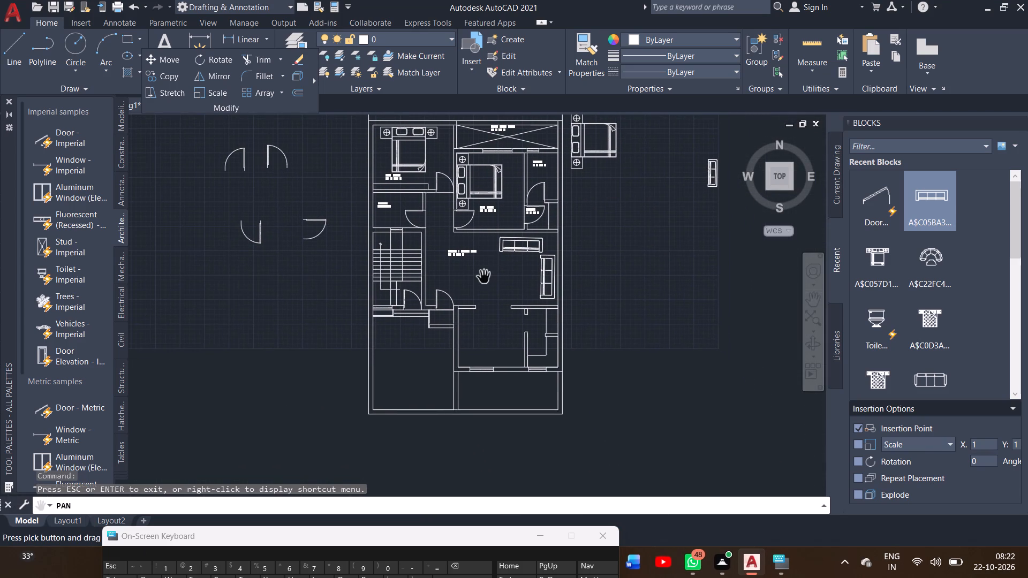
{"action": "left_click_drag", "start_coordinate": [497, 310], "coordinate": [496, 304]}
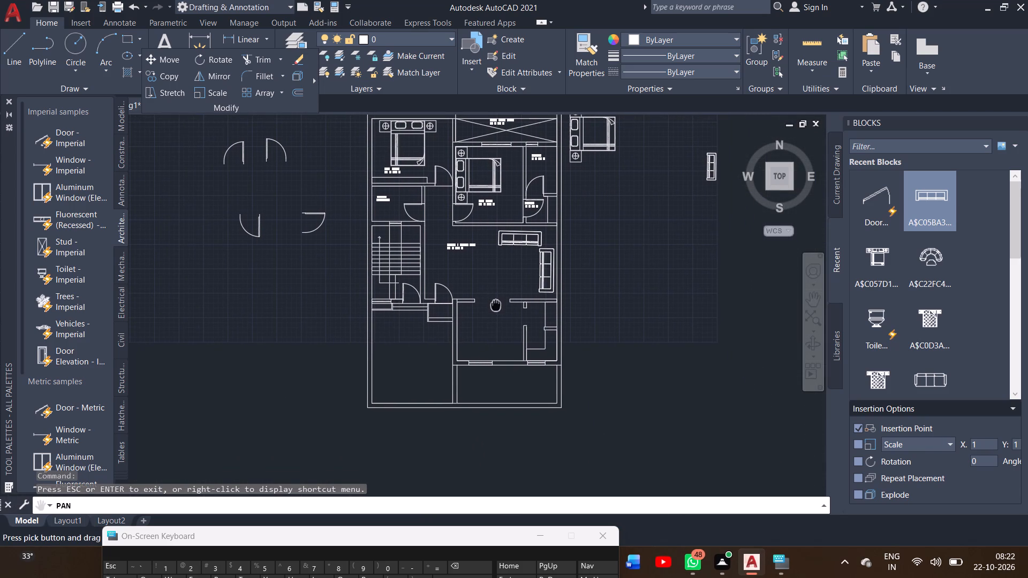
{"action": "left_click_drag", "start_coordinate": [496, 304], "coordinate": [494, 297]}
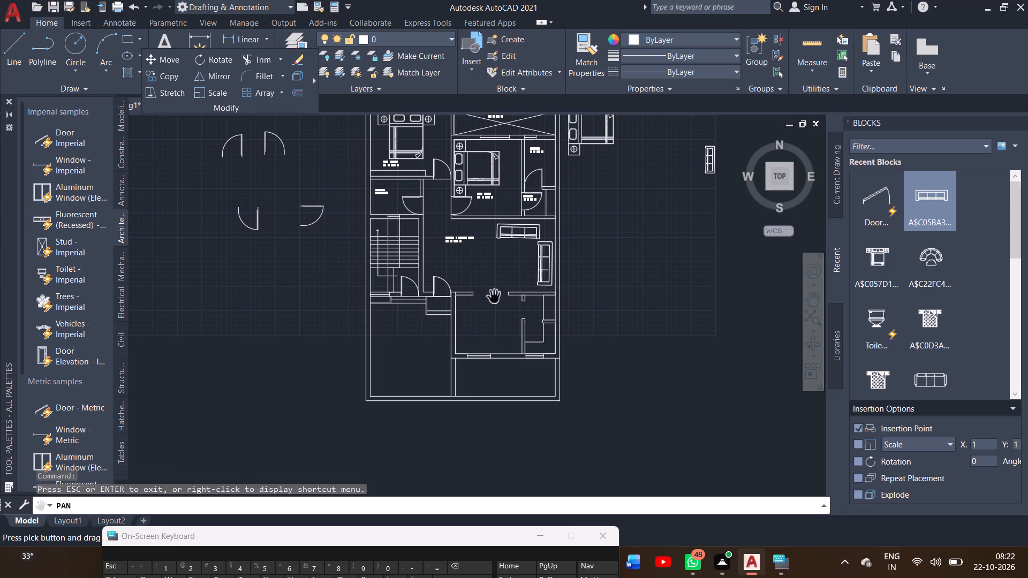
{"action": "scroll", "coordinate": [494, 297], "scroll_direction": "up", "scroll_amount": 1, "text": "ctrl"}
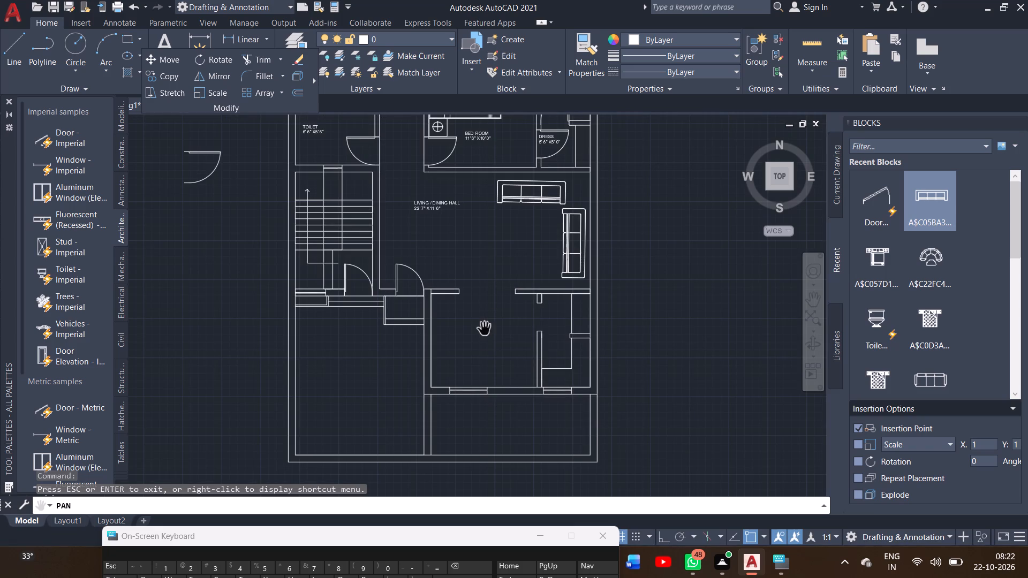
{"action": "right_click", "coordinate": [485, 330]}
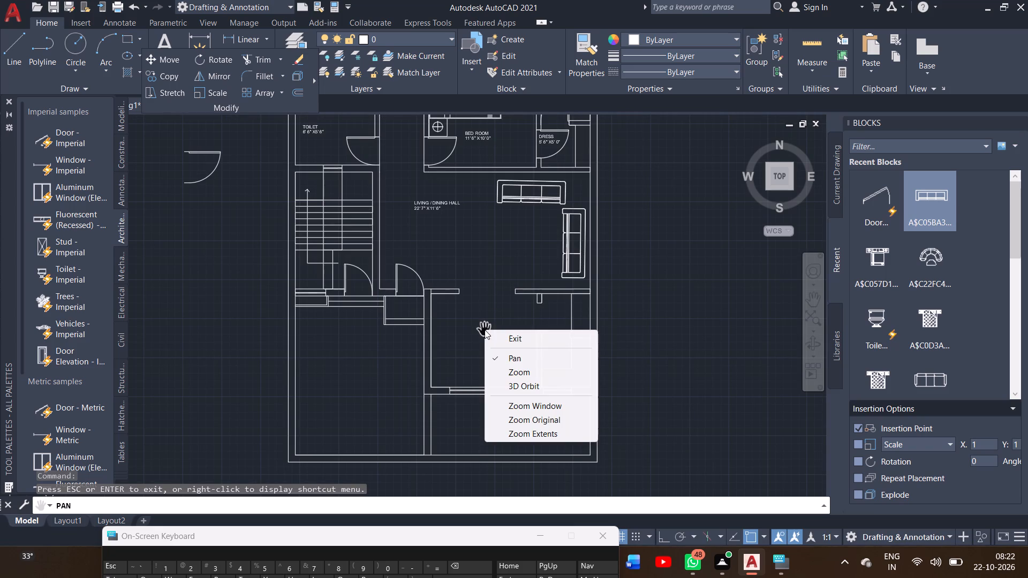
{"action": "left_click", "coordinate": [509, 339]}
{"action": "right_click", "coordinate": [509, 339]}
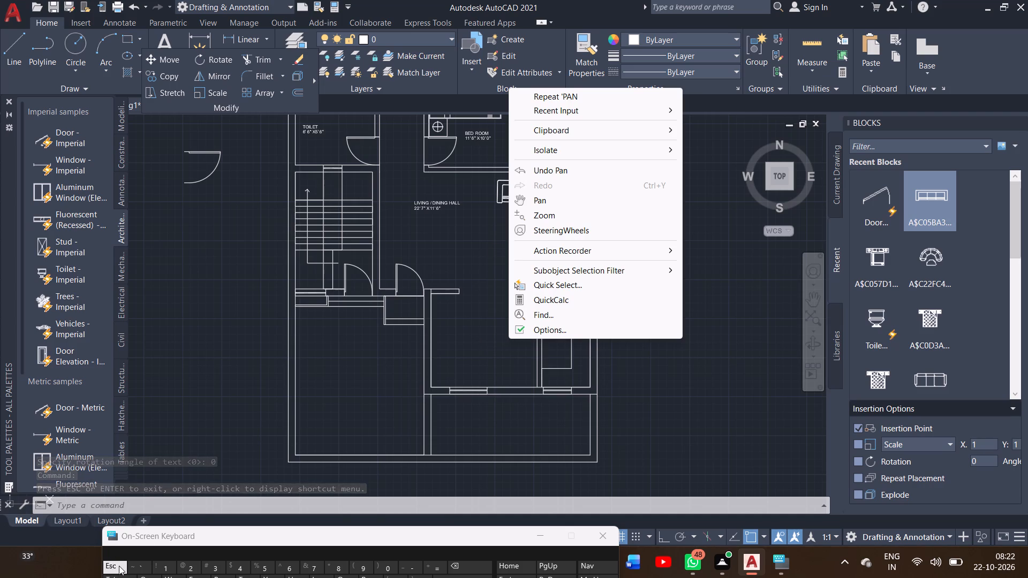
{"action": "key", "text": "Escape"}
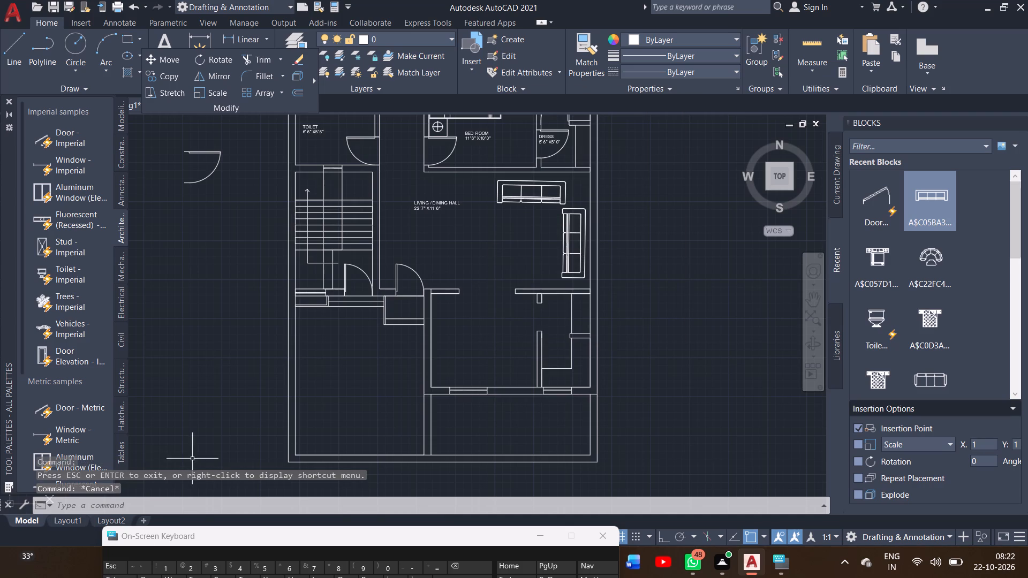
{"action": "type", "text": "TEXT"}
{"action": "key", "text": "Return"}
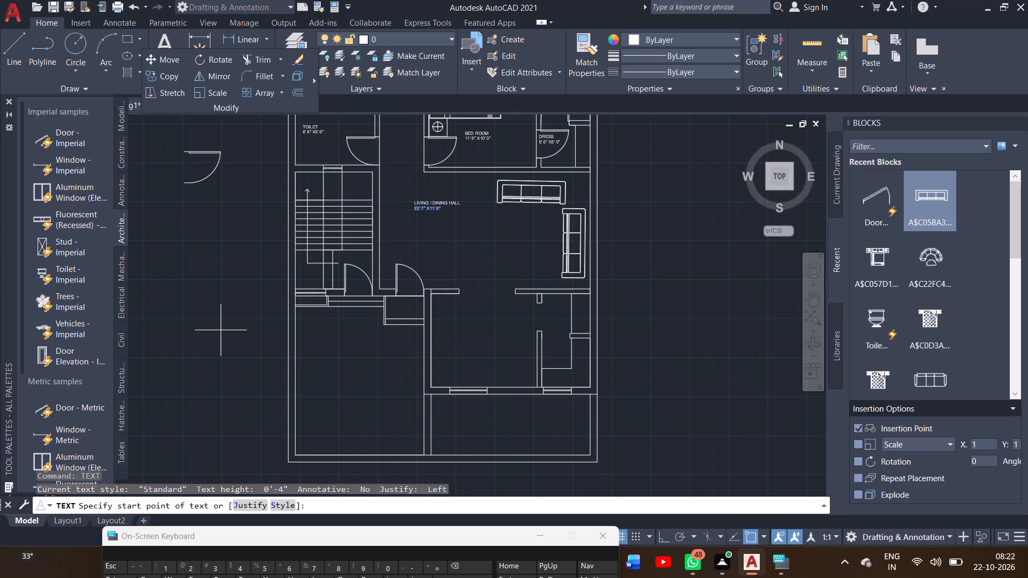
{"action": "left_click", "coordinate": [467, 328]}
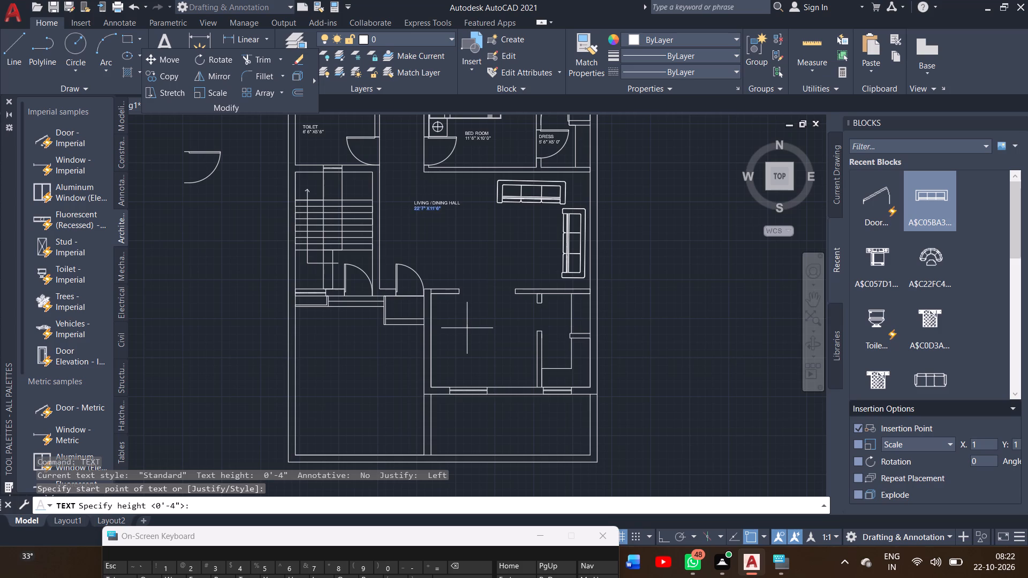
{"action": "key", "text": "4"}
{"action": "key", "text": "shift+quotedbl"}
{"action": "key", "text": "Return"}
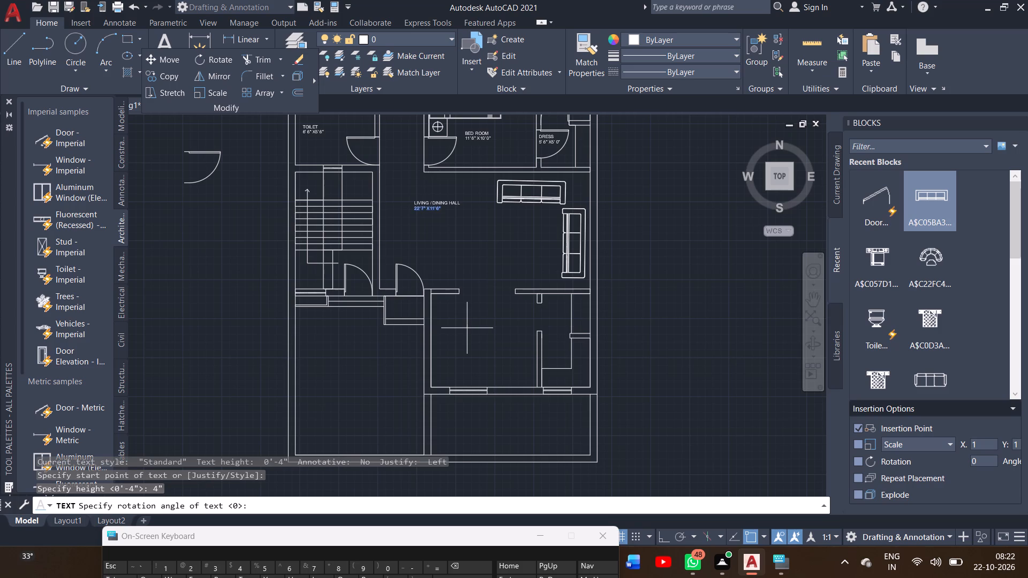
{"action": "key", "text": "0"}
{"action": "key", "text": "Return"}
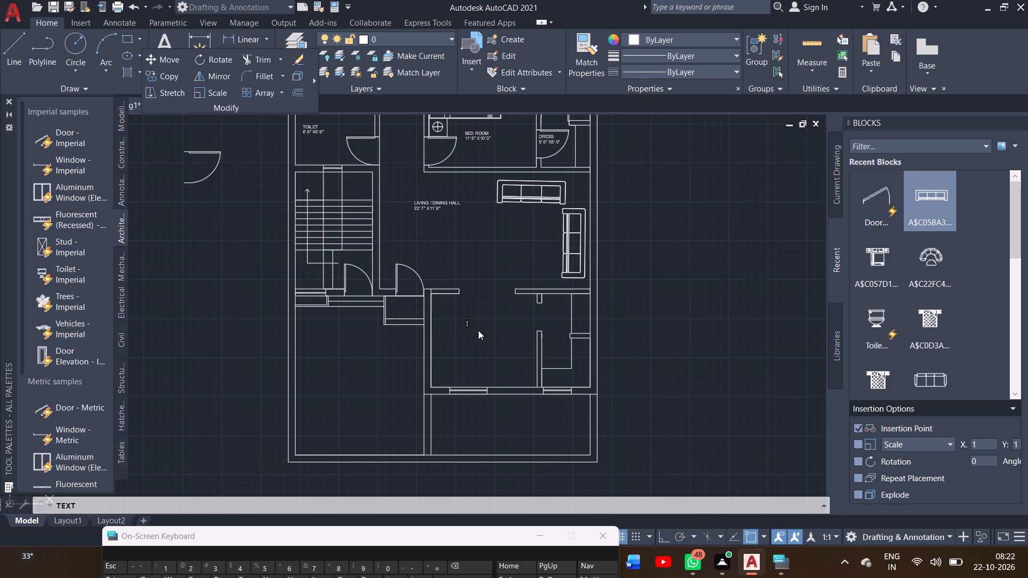
{"action": "type", "text": "KIT"}
{"action": "type", "text": "CHEN"}
{"action": "scroll", "coordinate": [478, 330], "scroll_direction": "up", "scroll_amount": 2, "text": "ctrl"}
{"action": "key", "text": "Return"}
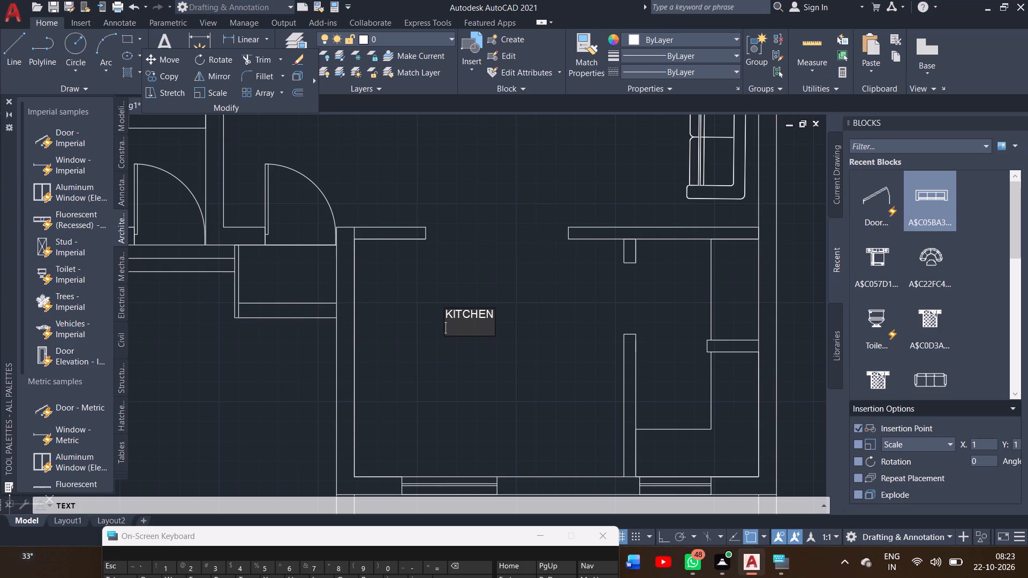
{"action": "type", "text": "11"}
{"action": "type", "text": "' 6"}
{"action": "type", "text": "\" X"}
{"action": "type", "text": "10' 0"}
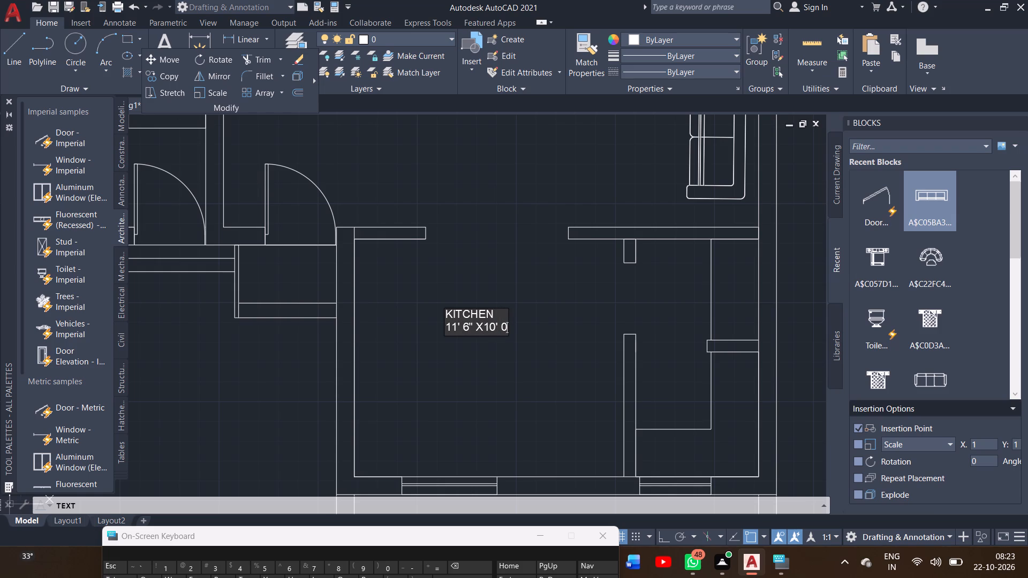
{"action": "key", "text": "shift+quotedbl"}
Label the northern part of the narrow space east of the kitchen UTILITY, with 5' 2" X4' 6" on a second line.
{"action": "left_click", "coordinate": [646, 276]}
{"action": "type", "text": "UTILITY"}
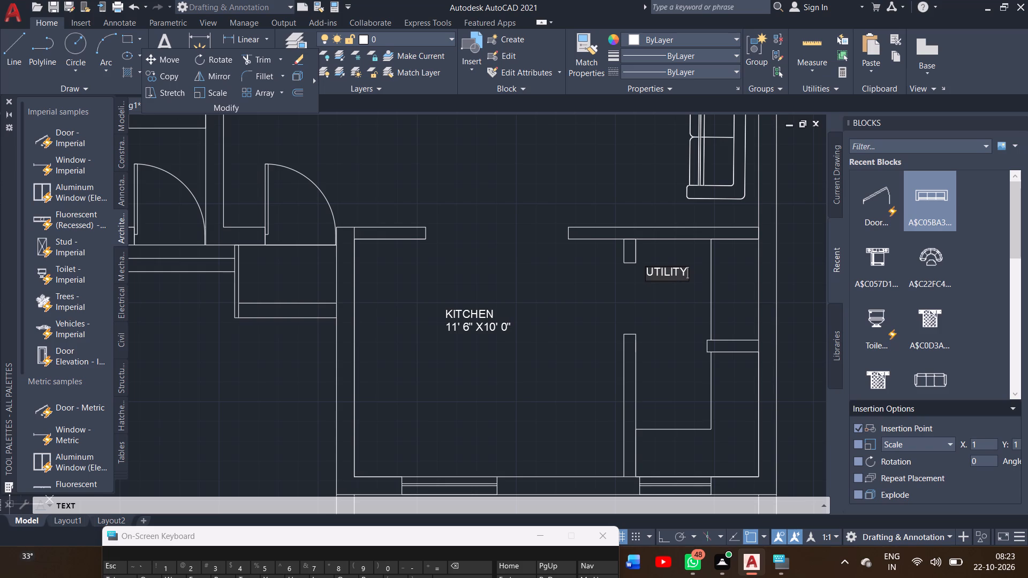
{"action": "key", "text": "Return"}
{"action": "type", "text": "5;'"}
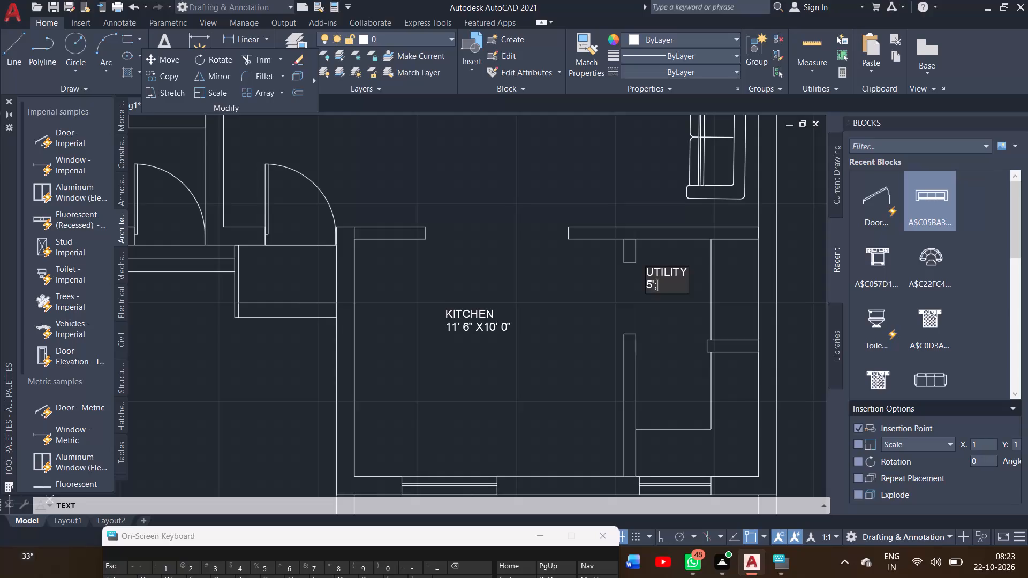
{"action": "key", "text": "BackSpace"}
{"action": "key", "text": "space"}
{"action": "key", "text": "2"}
{"action": "type", "text": "\" X"}
{"action": "key", "text": "4"}
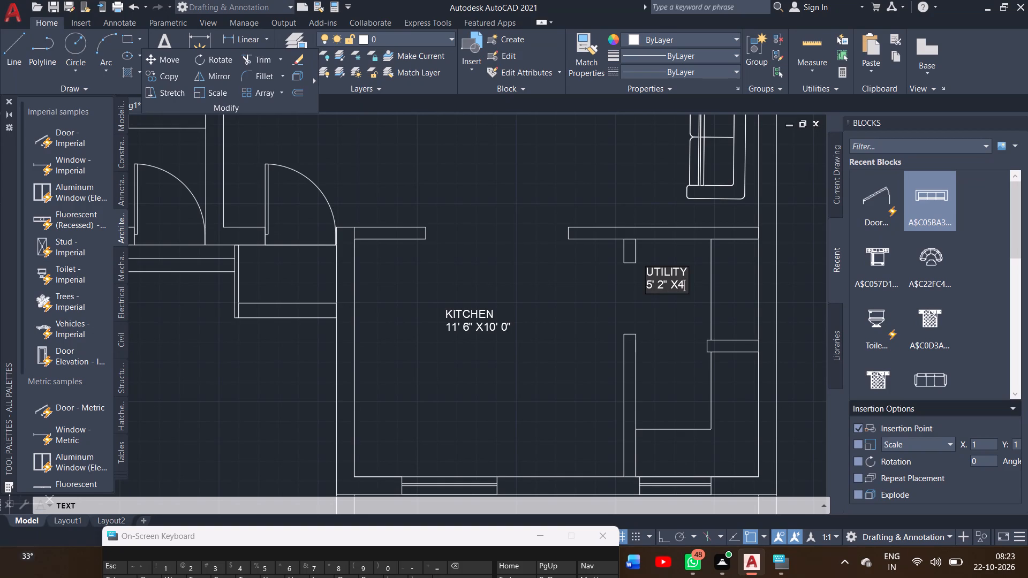
{"action": "type", "text": "' 6"}
{"action": "key", "text": "shift+quotedbl"}
Label the space south of the utility area STORE, with 5' 2" X5' 3" on a second line.
{"action": "left_click", "coordinate": [641, 358]}
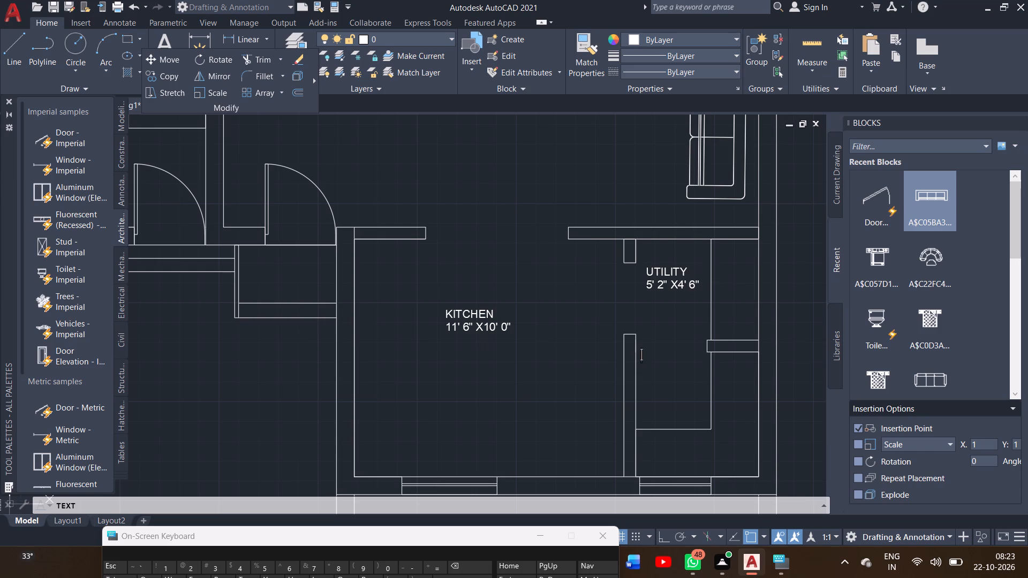
{"action": "type", "text": "STORE"}
{"action": "key", "text": "Return"}
{"action": "type", "text": "5' 2"}
{"action": "type", "text": "\" X"}
{"action": "type", "text": "5' 3"}
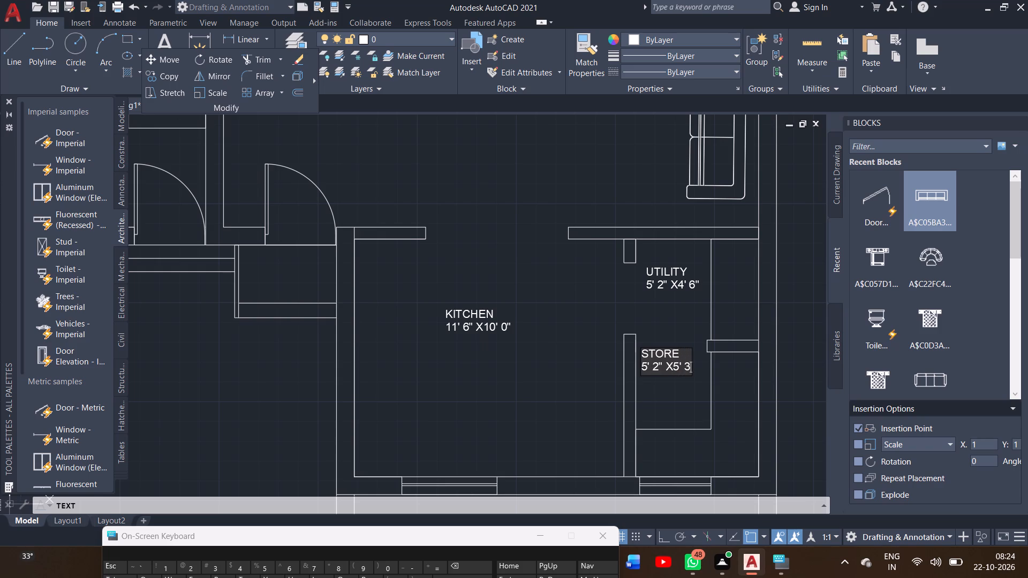
{"action": "key", "text": "shift+quotedbl"}
Label the open area west of the kitchen CAR PARKING, with 13' 9" X17' 0" on a second line.
{"action": "scroll", "coordinate": [555, 356], "scroll_direction": "down", "scroll_amount": 1, "text": "ctrl"}
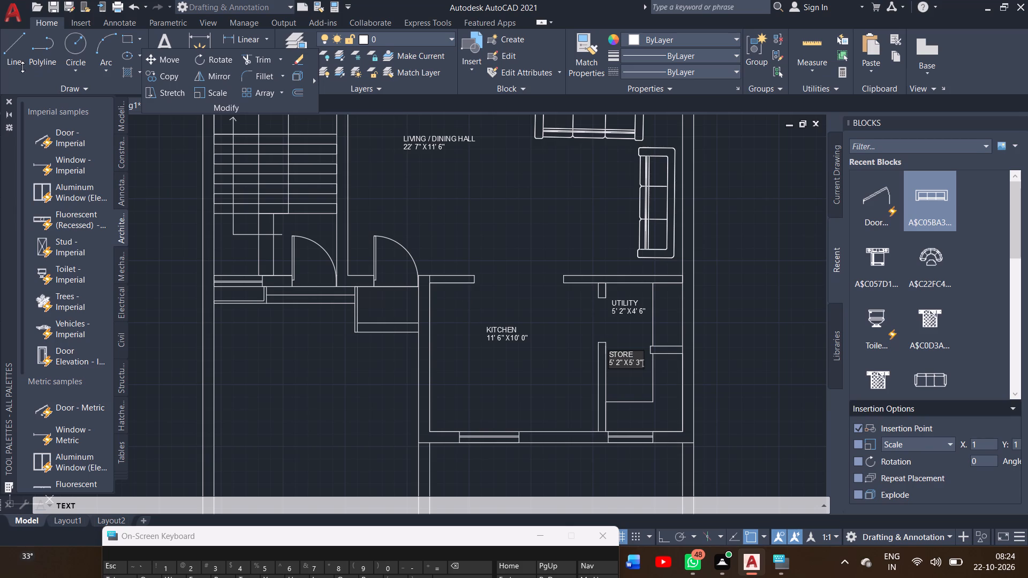
{"action": "left_click", "coordinate": [2, 50]}
{"action": "right_click", "coordinate": [164, 151]}
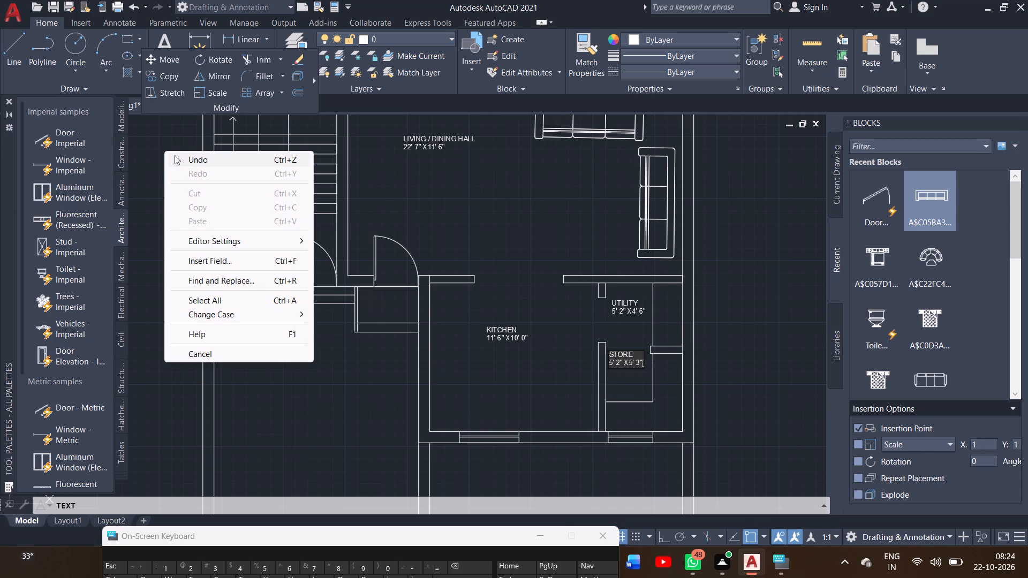
{"action": "left_click", "coordinate": [142, 318]}
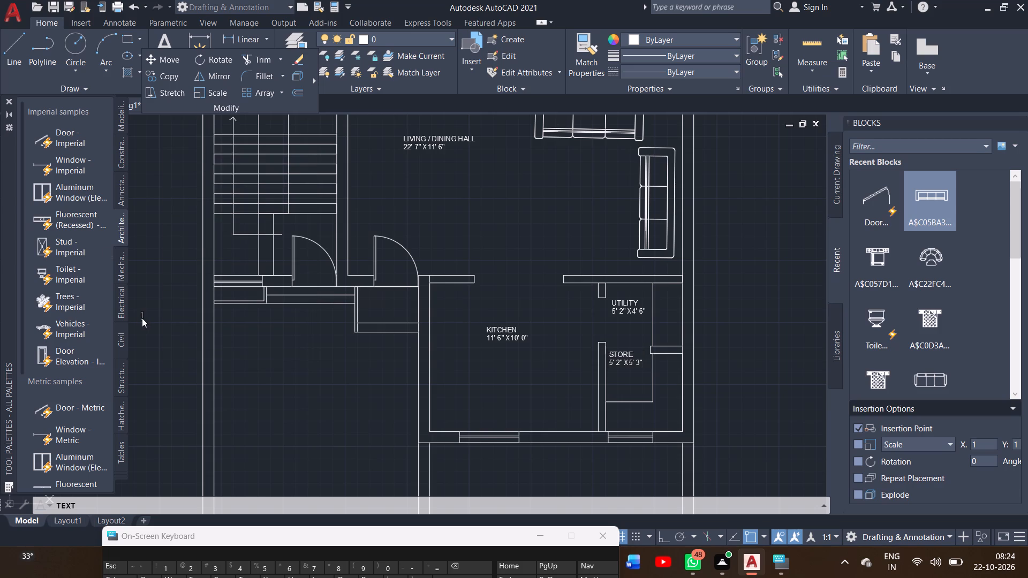
{"action": "double_click", "coordinate": [150, 463]}
{"action": "left_click", "coordinate": [338, 367]}
{"action": "type", "text": "CAR"}
{"action": "key", "text": "space"}
{"action": "type", "text": "PARKING"}
{"action": "key", "text": "Return"}
{"action": "type", "text": "13'"}
{"action": "key", "text": "space"}
{"action": "key", "text": "9"}
{"action": "key", "text": "shift+quotedbl"}
{"action": "key", "text": "space"}
{"action": "type", "text": "X"}
{"action": "type", "text": "17' 0"}
{"action": "key", "text": "shift+quotedbl"}
Label the small landing outside the hall's entrance door VER, with 3' 0" WIDE on a second line.
{"action": "left_click", "coordinate": [365, 300]}
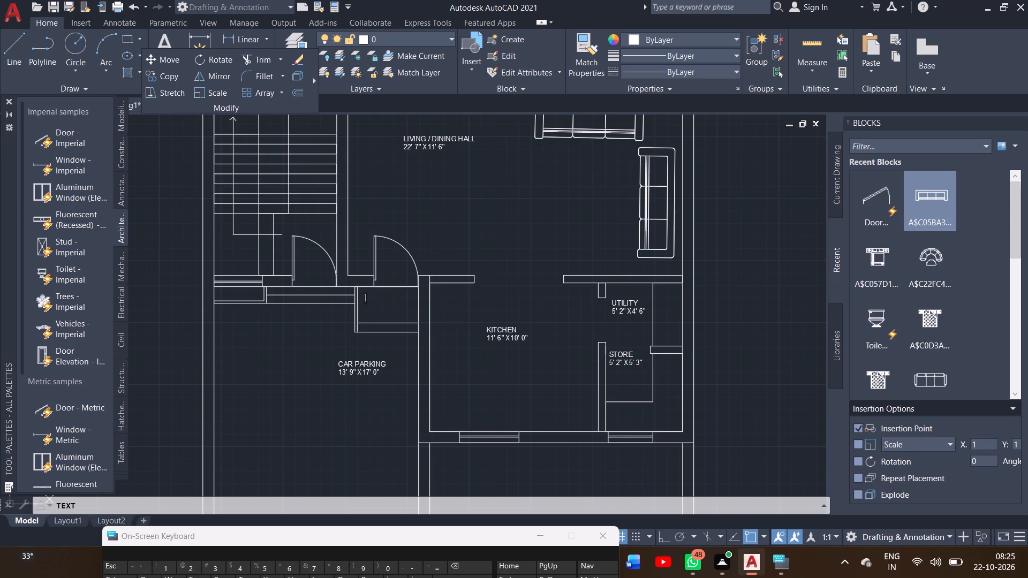
{"action": "left_click", "coordinate": [365, 300]}
{"action": "type", "text": "VER"}
{"action": "key", "text": "Return"}
{"action": "key", "text": "3"}
{"action": "type", "text": "' 0"}
{"action": "key", "text": "shift+quotedbl"}
{"action": "key", "text": "space"}
{"action": "type", "text": "WI"}
{"action": "type", "text": "DE"}
Label the upper narrow step strip outside the staircase door VER.
{"action": "scroll", "coordinate": [298, 287], "scroll_direction": "up", "scroll_amount": 4, "text": "ctrl"}
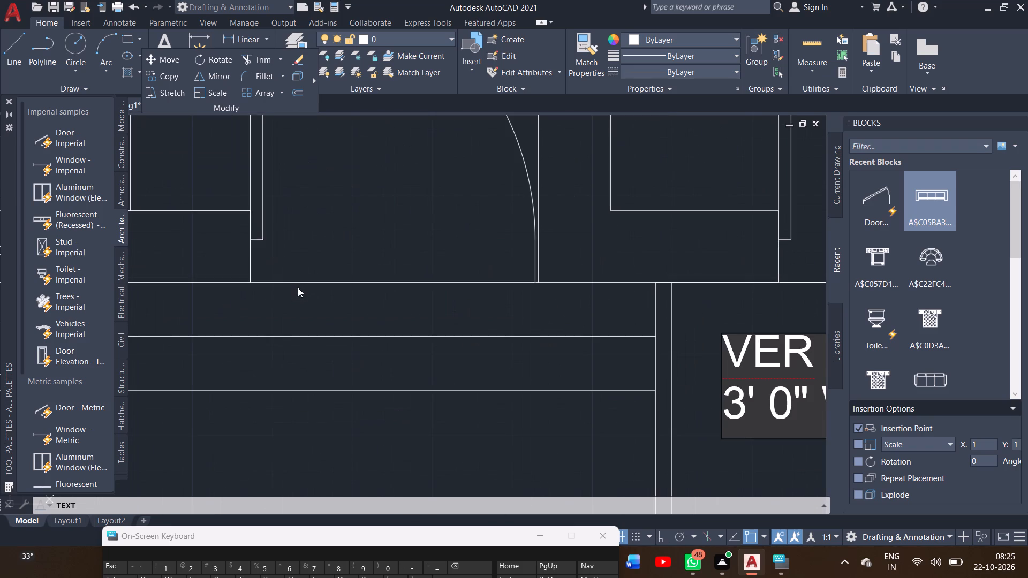
{"action": "left_click", "coordinate": [233, 315]}
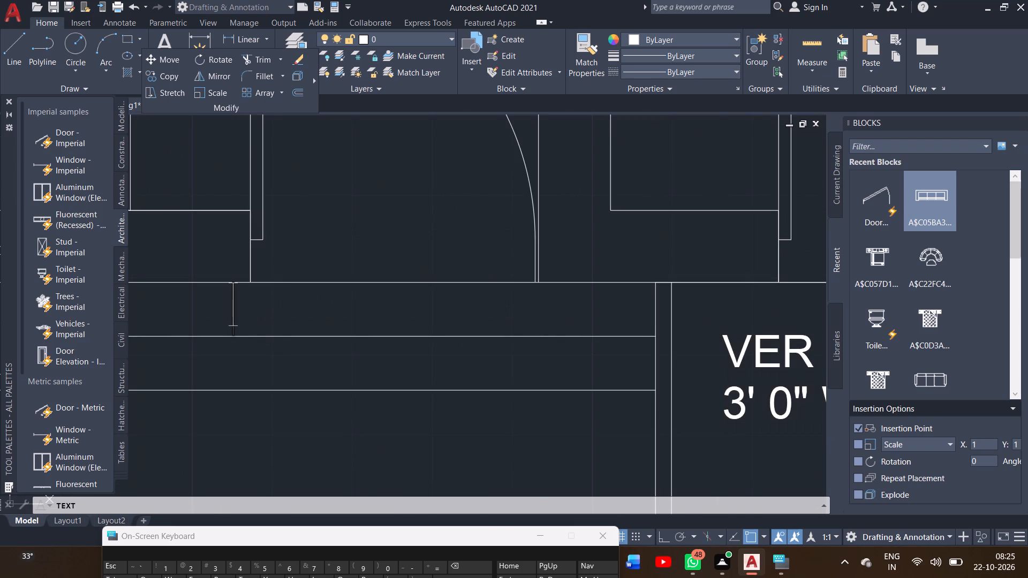
{"action": "scroll", "coordinate": [233, 315], "scroll_direction": "up", "scroll_amount": 2, "text": "ctrl"}
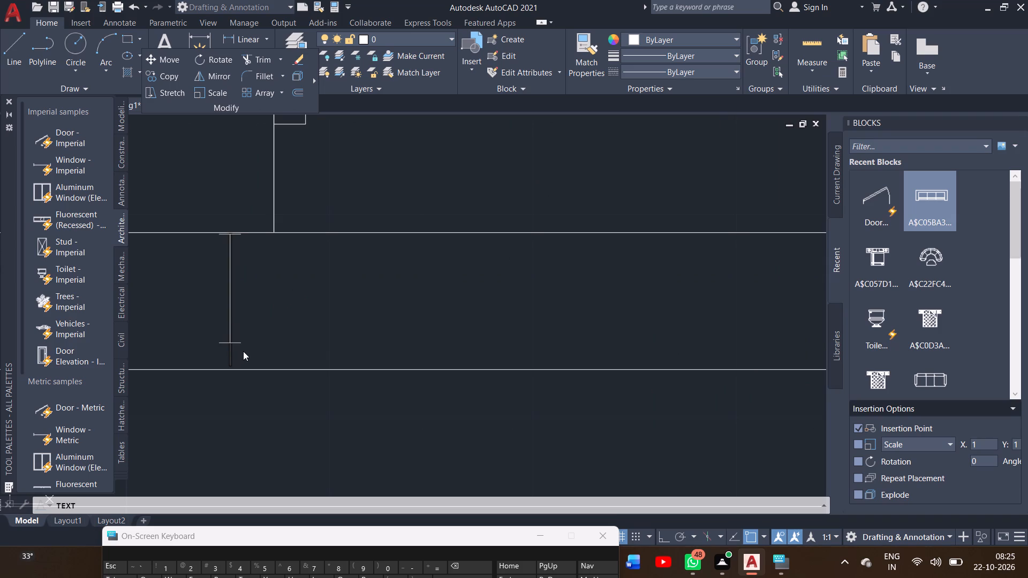
{"action": "left_click", "coordinate": [244, 351]}
{"action": "left_click", "coordinate": [262, 306]}
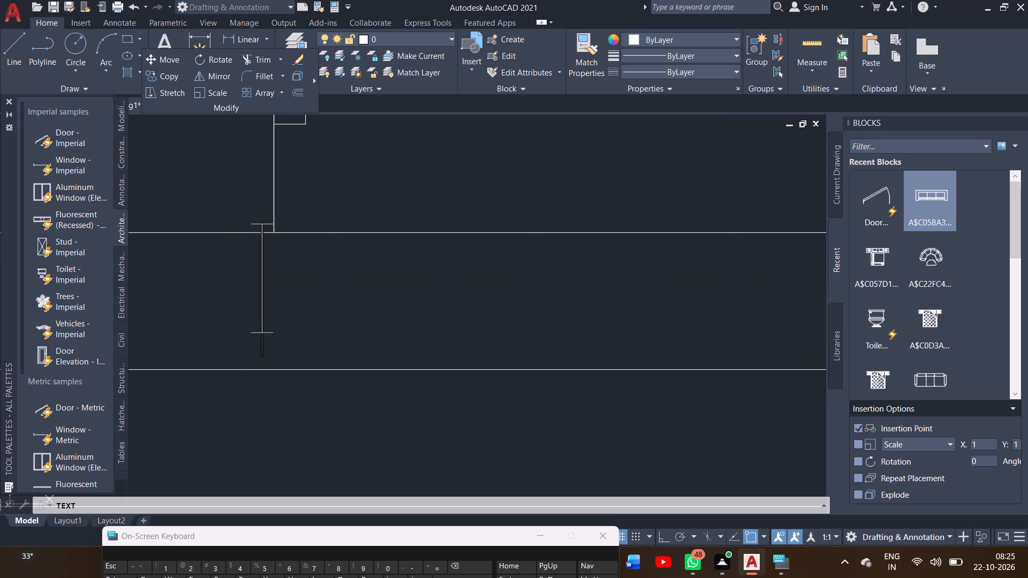
{"action": "left_click", "coordinate": [274, 347]}
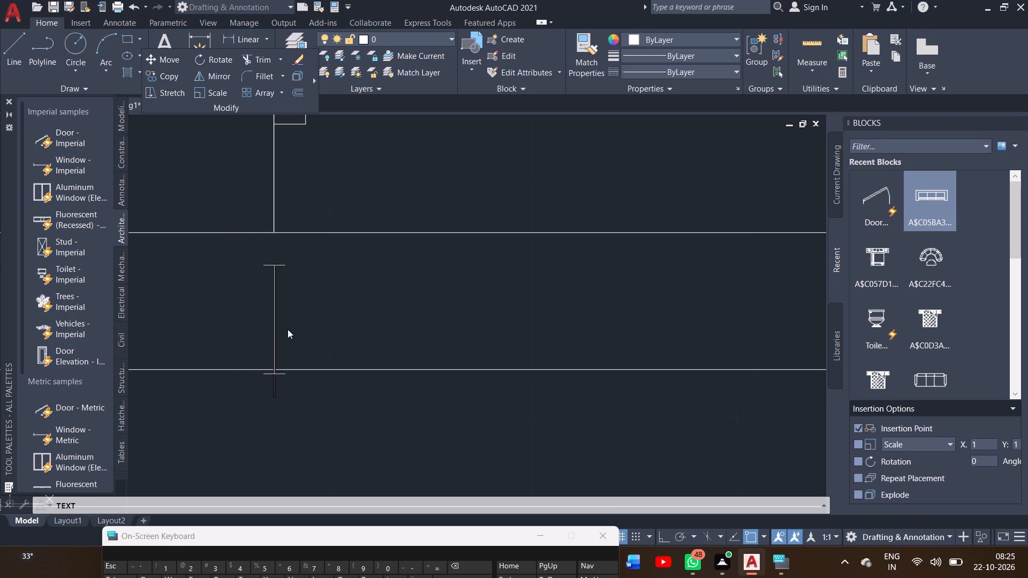
{"action": "left_click", "coordinate": [288, 328]}
{"action": "type", "text": "VER"}
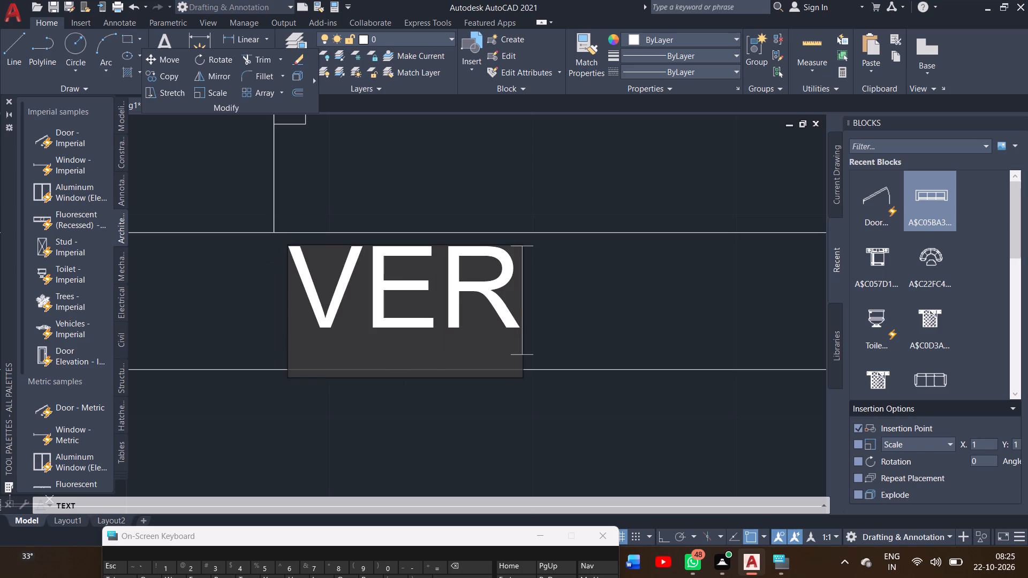
Label the open area south of the kitchen and store FRONT LAWN, with 17' 5" X8' 8" on a second line.
{"action": "scroll", "coordinate": [288, 328], "scroll_direction": "down", "scroll_amount": 2, "text": "ctrl"}
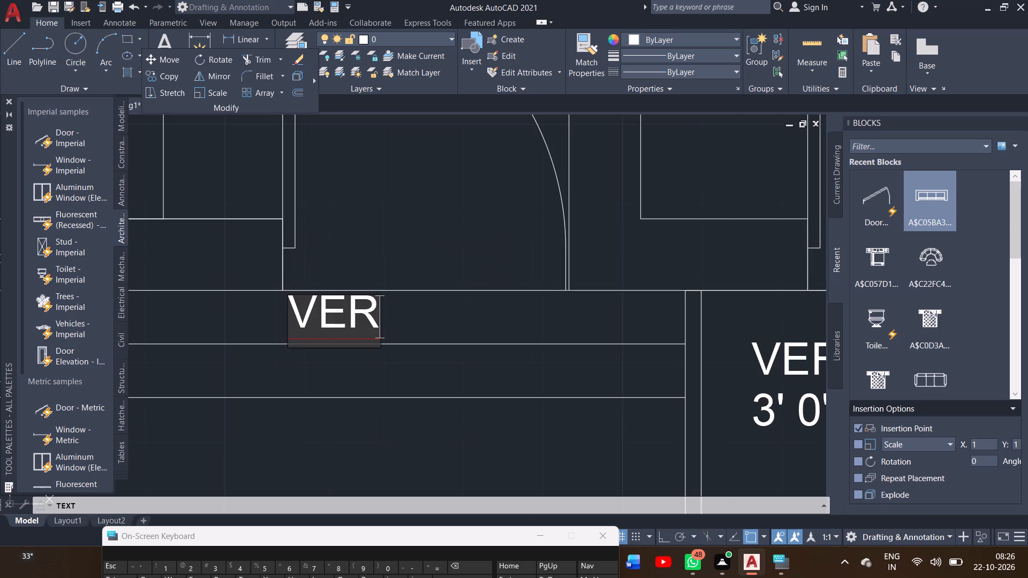
{"action": "scroll", "coordinate": [288, 328], "scroll_direction": "down", "scroll_amount": 3, "text": "ctrl"}
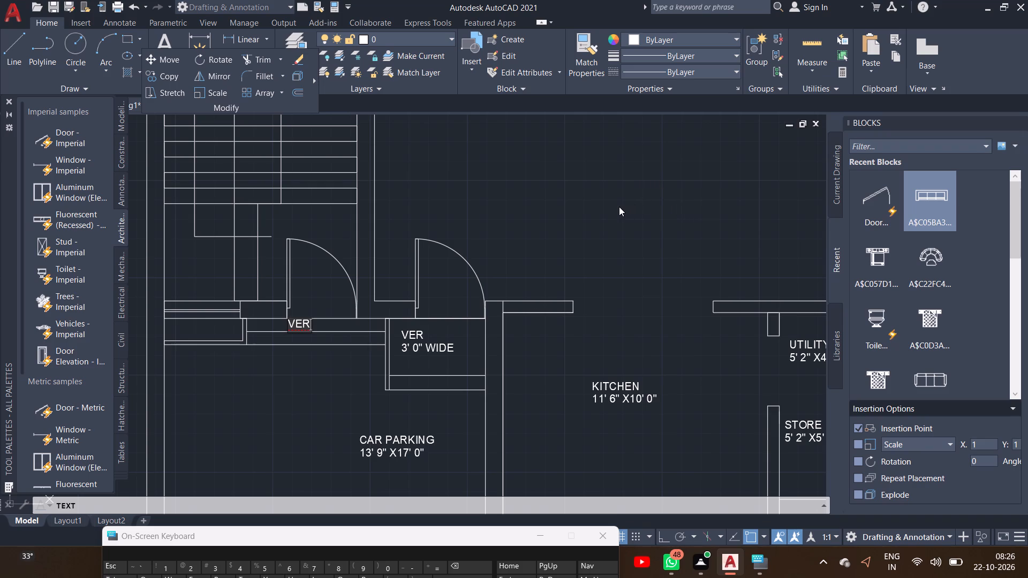
{"action": "scroll", "coordinate": [619, 207], "scroll_direction": "down", "scroll_amount": 2, "text": "ctrl"}
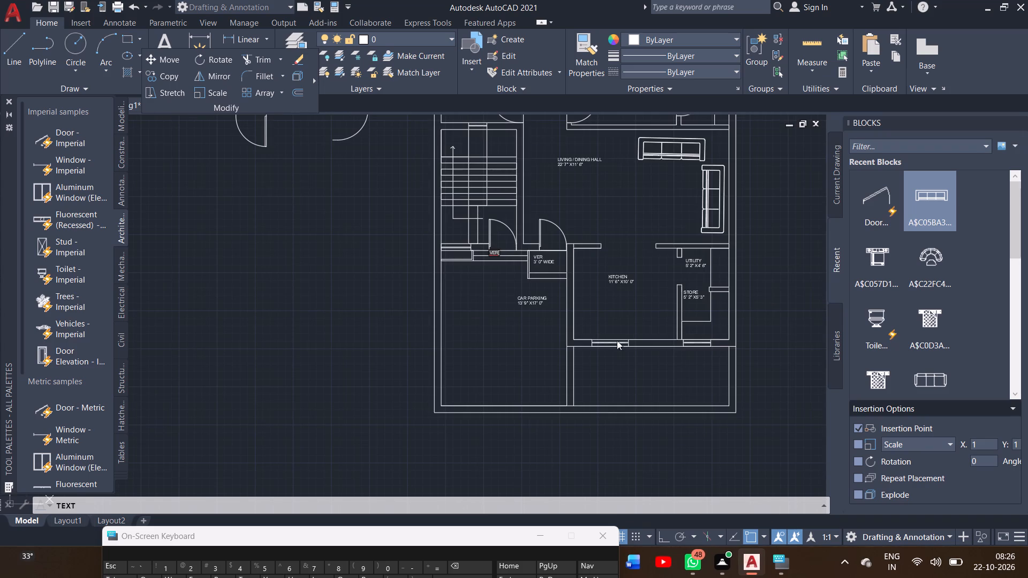
{"action": "left_click", "coordinate": [599, 367]}
{"action": "scroll", "coordinate": [599, 367], "scroll_direction": "up", "scroll_amount": 3, "text": "ctrl"}
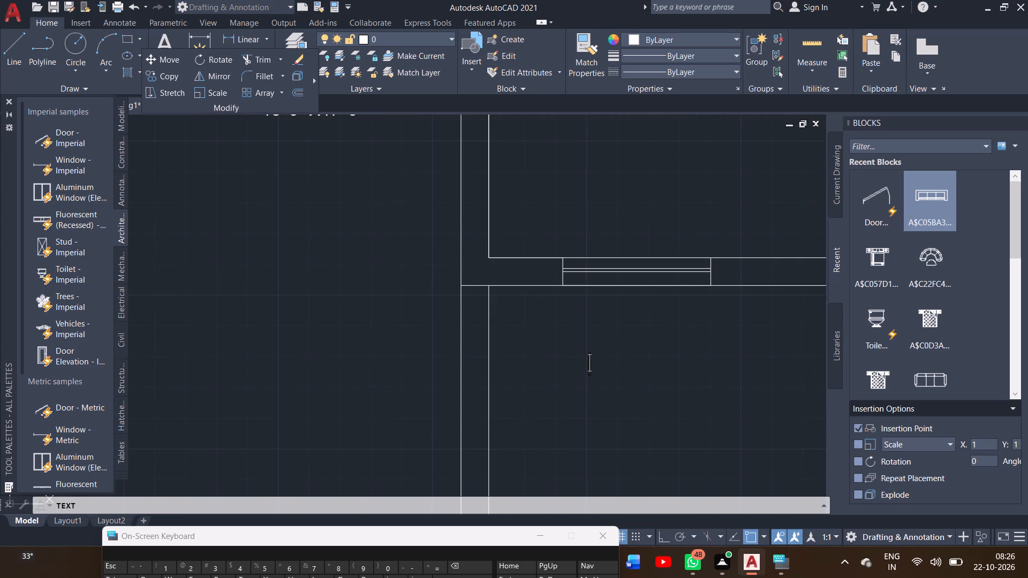
{"action": "type", "text": "FR"}
{"action": "type", "text": "ON"}
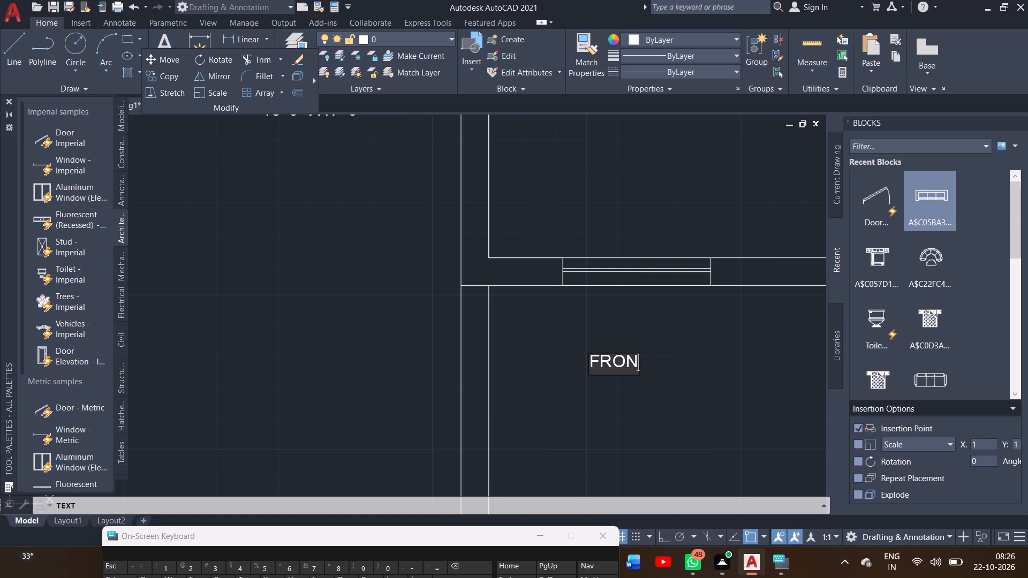
{"action": "type", "text": "T"}
{"action": "key", "text": "space"}
{"action": "type", "text": "LAW"}
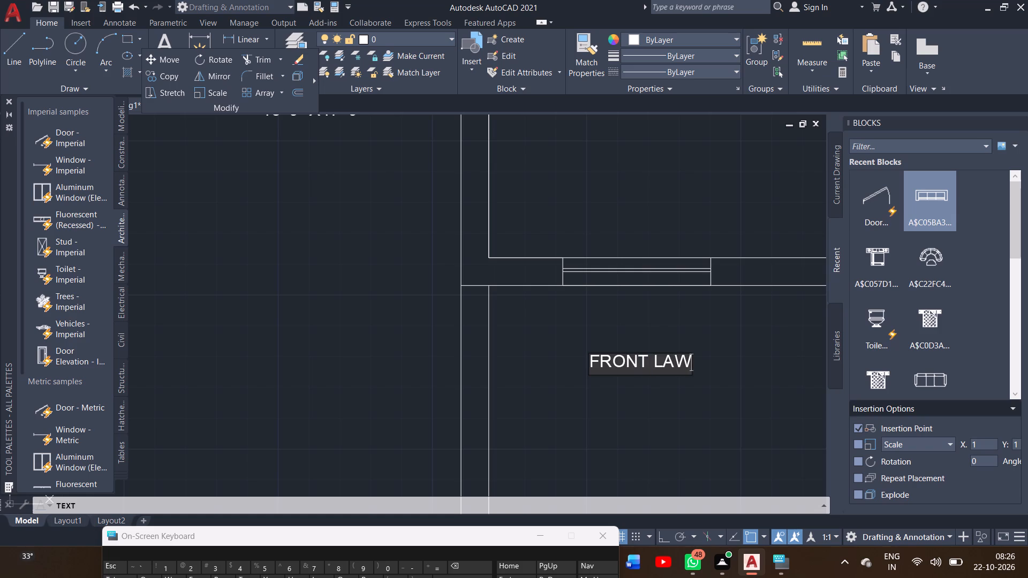
{"action": "key", "text": "n"}
{"action": "key", "text": "Return"}
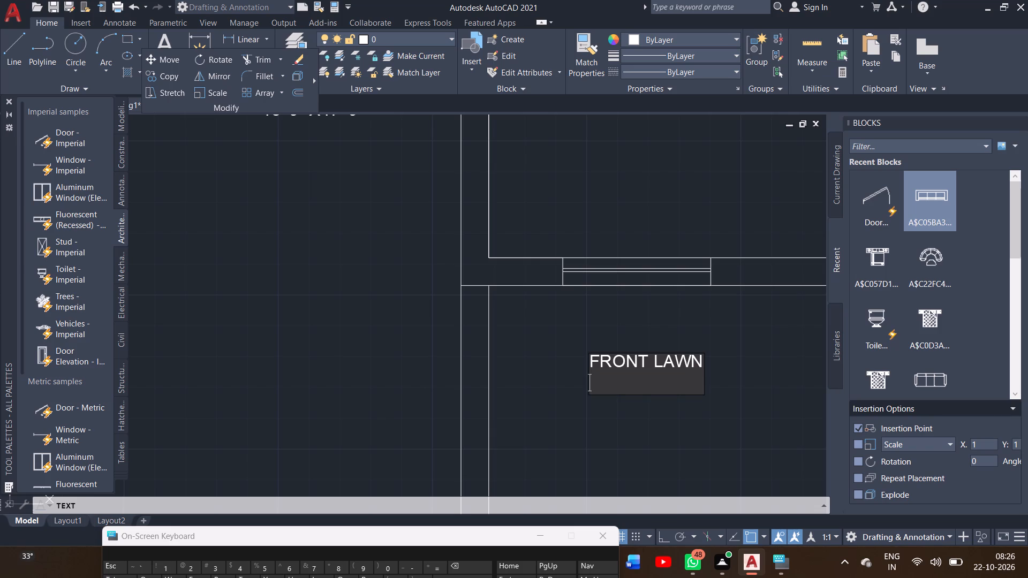
{"action": "type", "text": "17' 5"}
{"action": "type", "text": "\" X"}
{"action": "type", "text": "8'"}
{"action": "key", "text": "space"}
{"action": "type", "text": "8"}
{"action": "key", "text": "shift+quotedbl"}
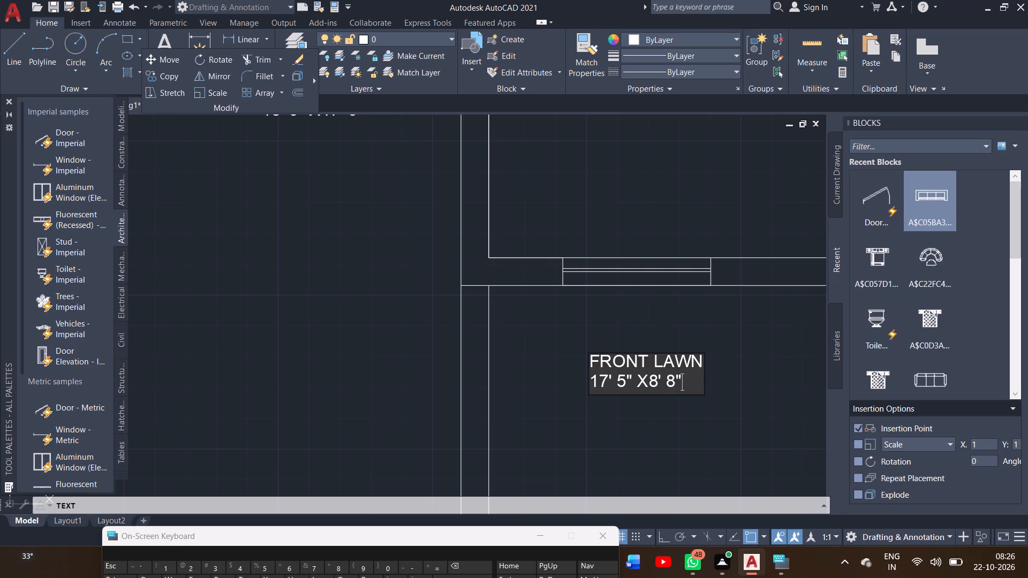
{"action": "scroll", "coordinate": [599, 367], "scroll_direction": "down", "scroll_amount": 3, "text": "ctrl"}
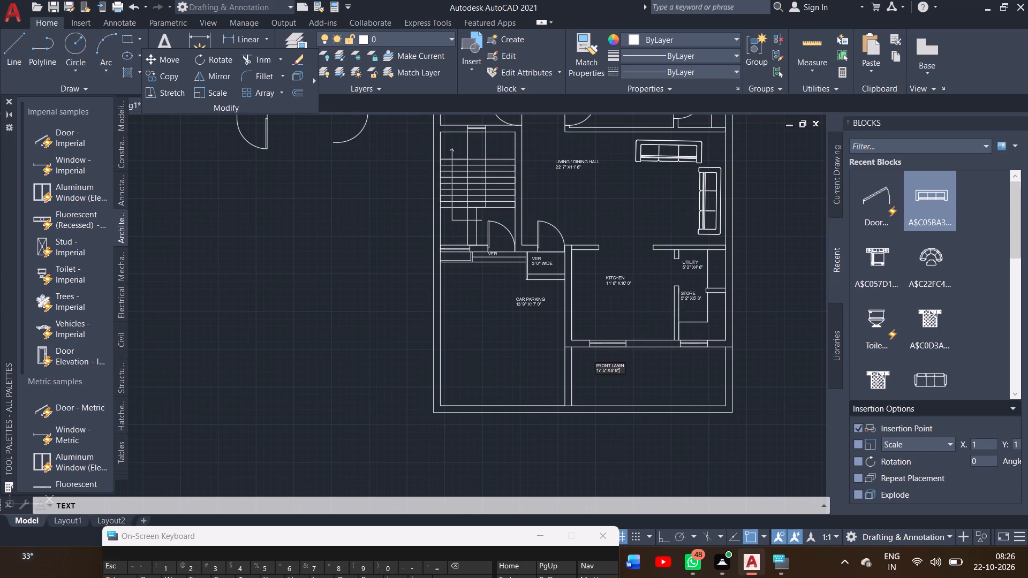
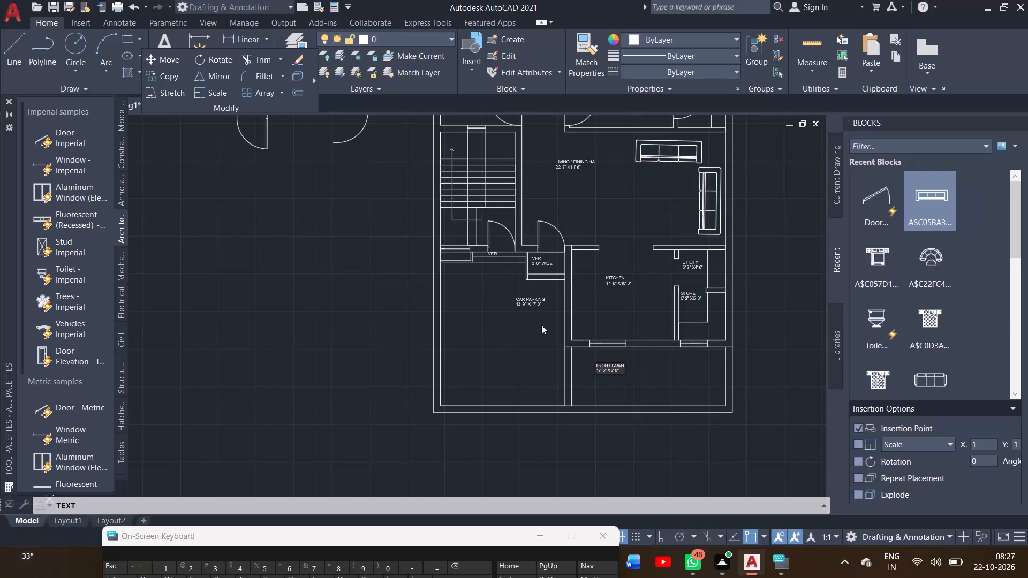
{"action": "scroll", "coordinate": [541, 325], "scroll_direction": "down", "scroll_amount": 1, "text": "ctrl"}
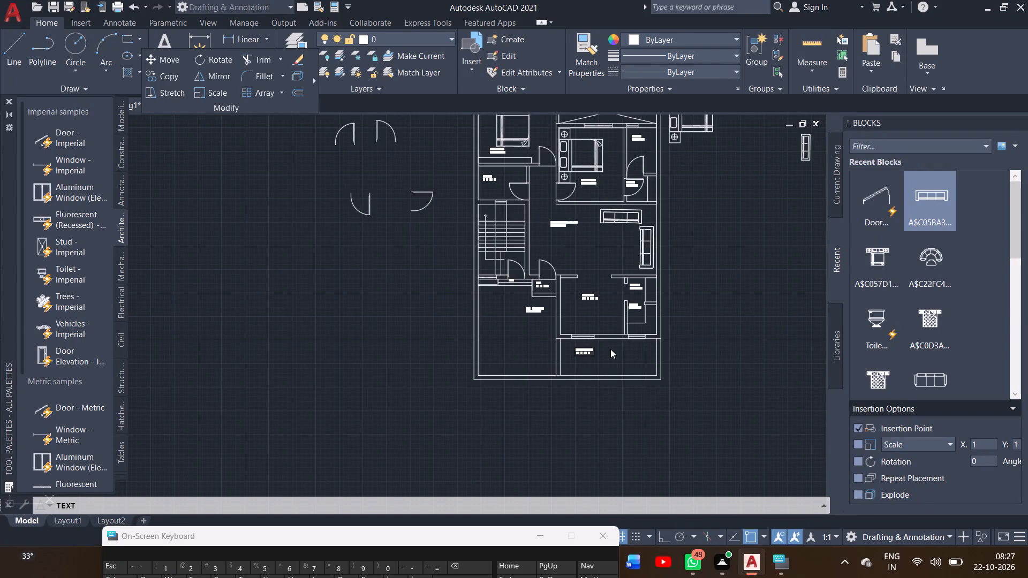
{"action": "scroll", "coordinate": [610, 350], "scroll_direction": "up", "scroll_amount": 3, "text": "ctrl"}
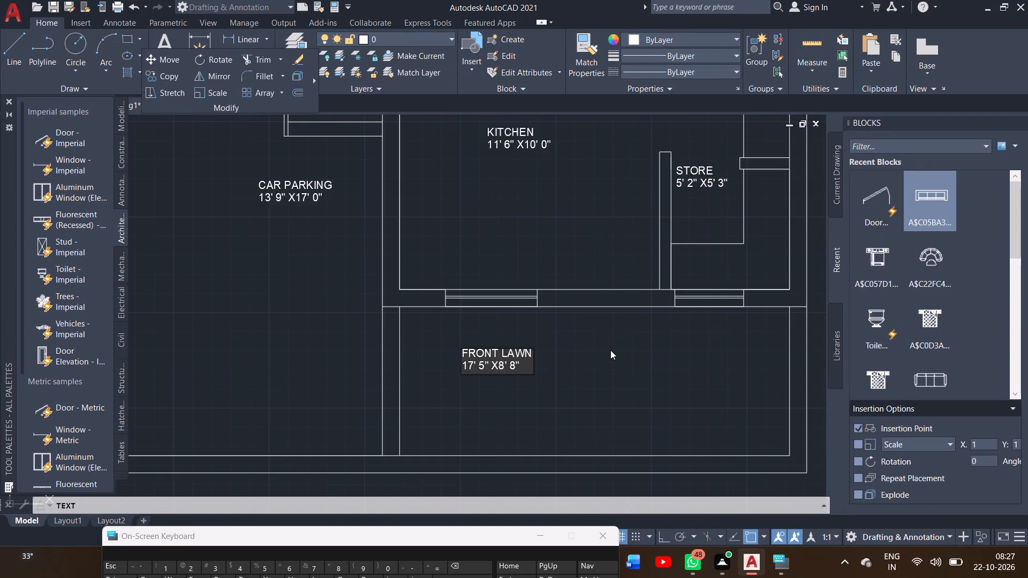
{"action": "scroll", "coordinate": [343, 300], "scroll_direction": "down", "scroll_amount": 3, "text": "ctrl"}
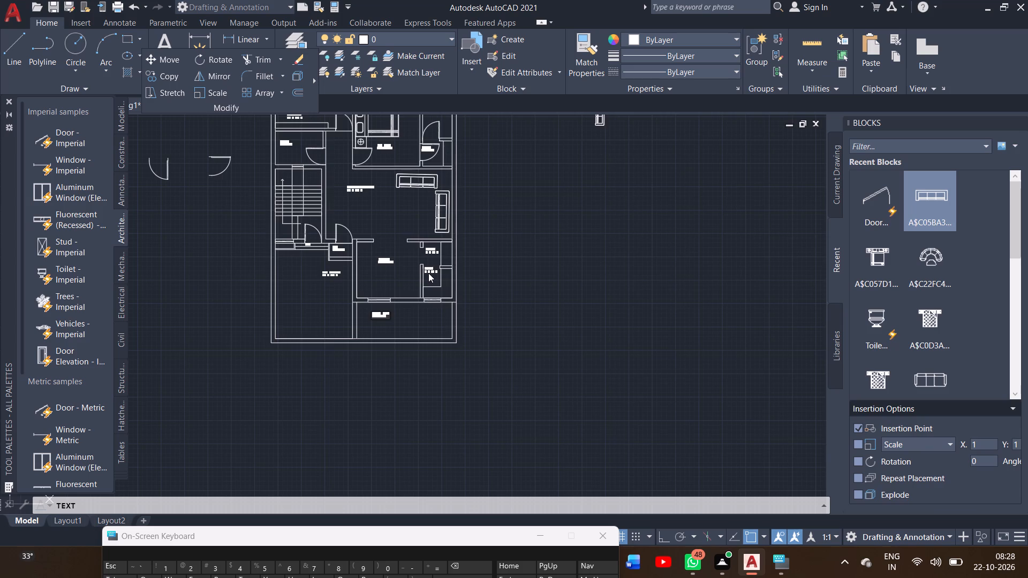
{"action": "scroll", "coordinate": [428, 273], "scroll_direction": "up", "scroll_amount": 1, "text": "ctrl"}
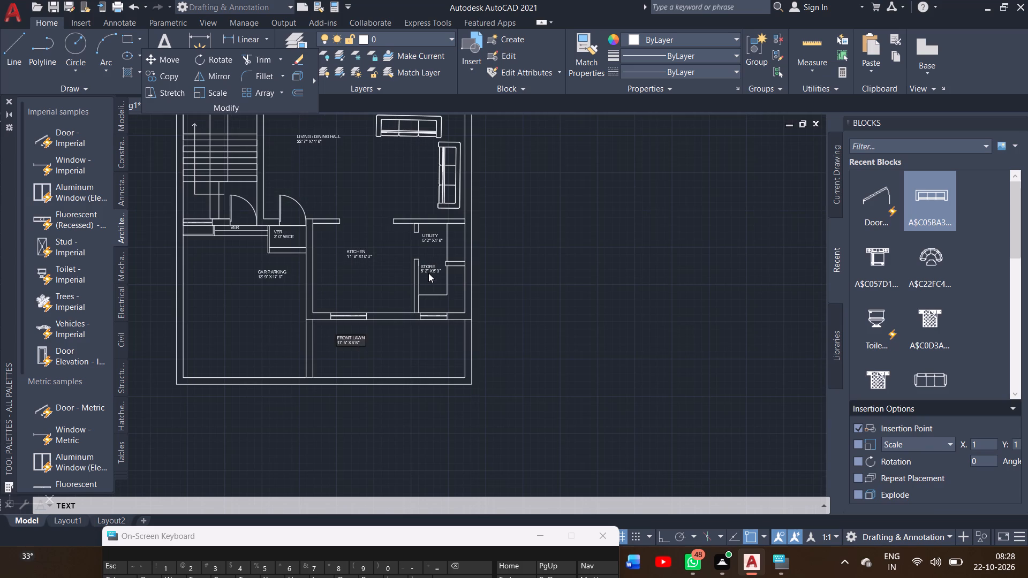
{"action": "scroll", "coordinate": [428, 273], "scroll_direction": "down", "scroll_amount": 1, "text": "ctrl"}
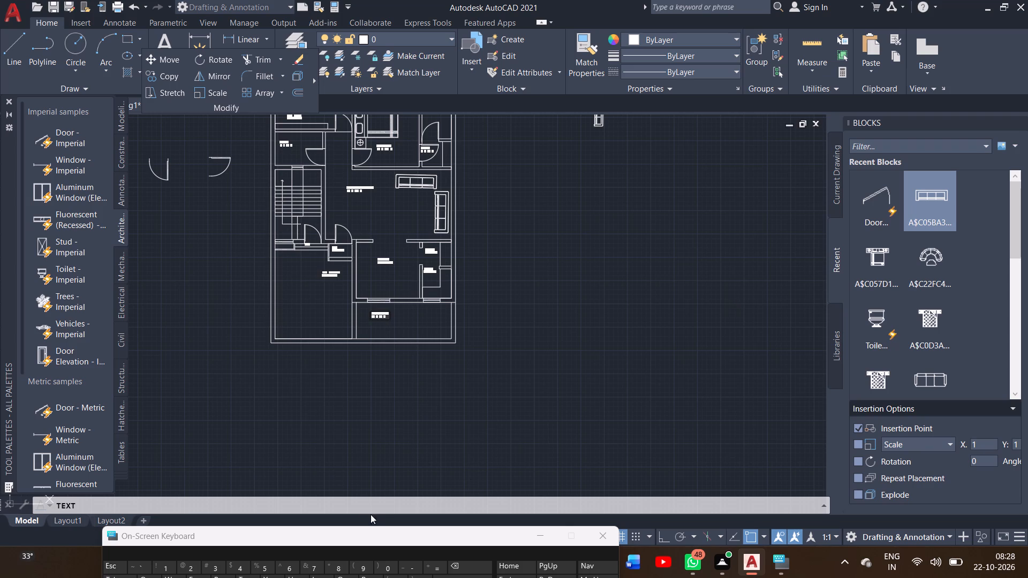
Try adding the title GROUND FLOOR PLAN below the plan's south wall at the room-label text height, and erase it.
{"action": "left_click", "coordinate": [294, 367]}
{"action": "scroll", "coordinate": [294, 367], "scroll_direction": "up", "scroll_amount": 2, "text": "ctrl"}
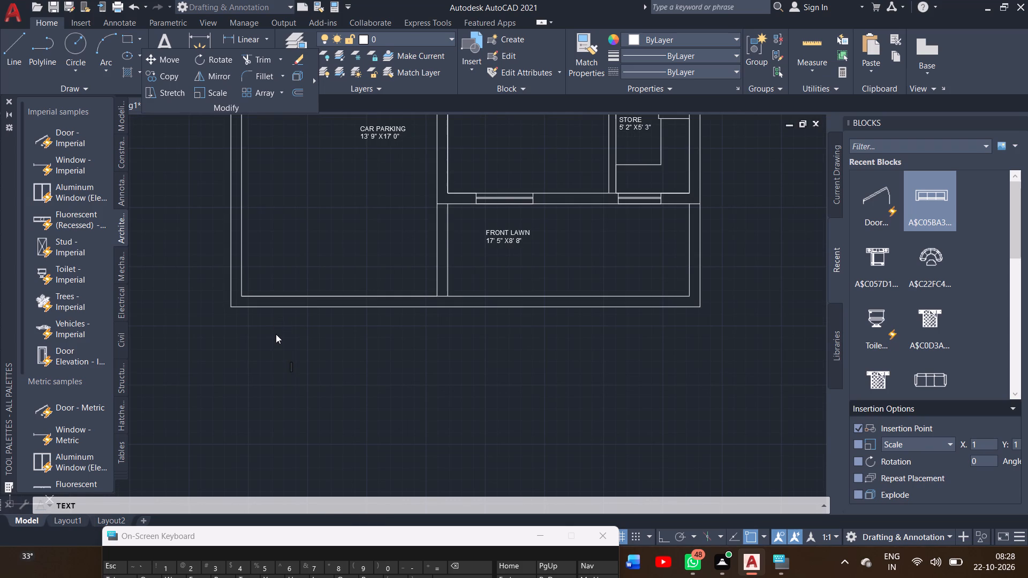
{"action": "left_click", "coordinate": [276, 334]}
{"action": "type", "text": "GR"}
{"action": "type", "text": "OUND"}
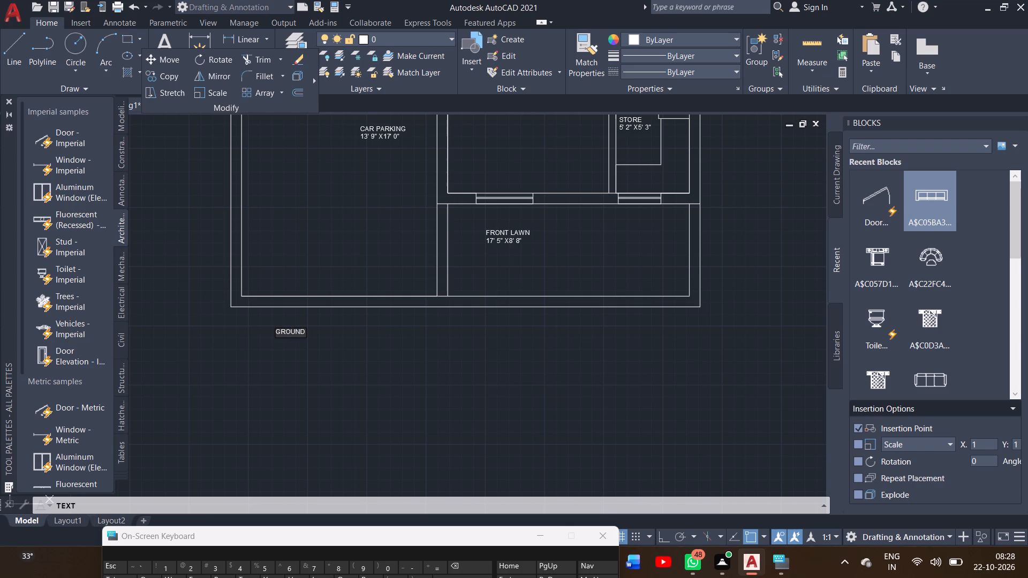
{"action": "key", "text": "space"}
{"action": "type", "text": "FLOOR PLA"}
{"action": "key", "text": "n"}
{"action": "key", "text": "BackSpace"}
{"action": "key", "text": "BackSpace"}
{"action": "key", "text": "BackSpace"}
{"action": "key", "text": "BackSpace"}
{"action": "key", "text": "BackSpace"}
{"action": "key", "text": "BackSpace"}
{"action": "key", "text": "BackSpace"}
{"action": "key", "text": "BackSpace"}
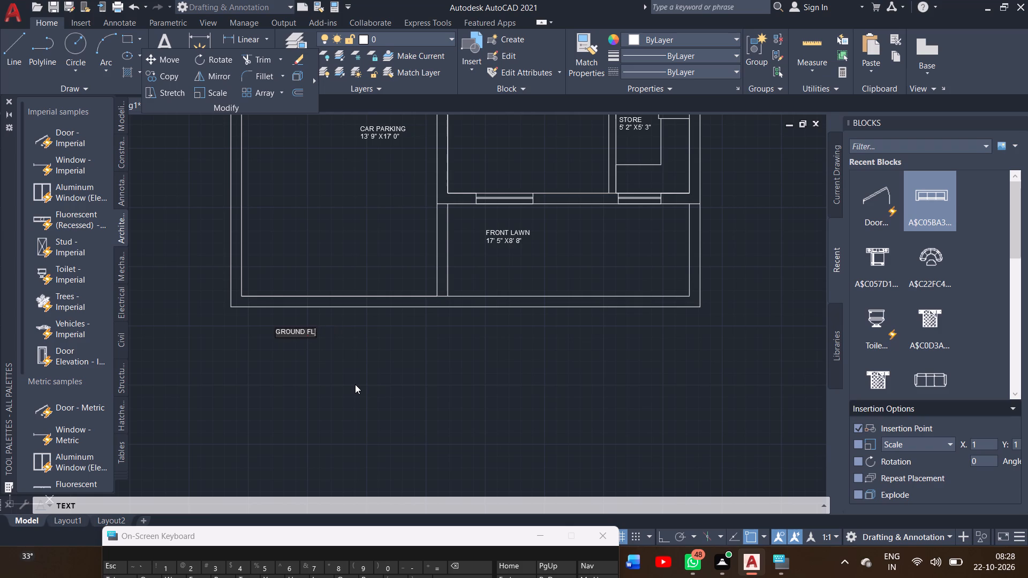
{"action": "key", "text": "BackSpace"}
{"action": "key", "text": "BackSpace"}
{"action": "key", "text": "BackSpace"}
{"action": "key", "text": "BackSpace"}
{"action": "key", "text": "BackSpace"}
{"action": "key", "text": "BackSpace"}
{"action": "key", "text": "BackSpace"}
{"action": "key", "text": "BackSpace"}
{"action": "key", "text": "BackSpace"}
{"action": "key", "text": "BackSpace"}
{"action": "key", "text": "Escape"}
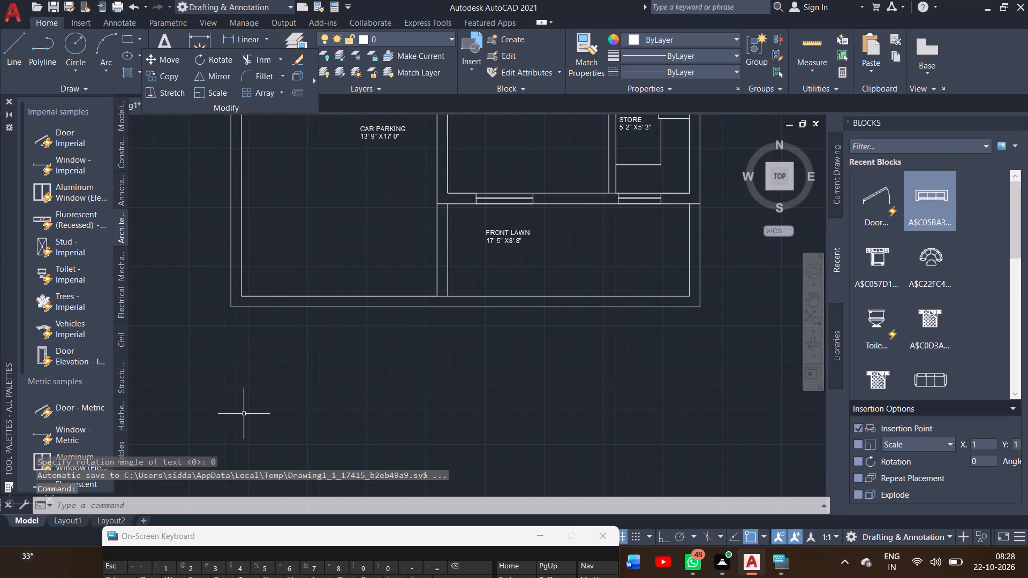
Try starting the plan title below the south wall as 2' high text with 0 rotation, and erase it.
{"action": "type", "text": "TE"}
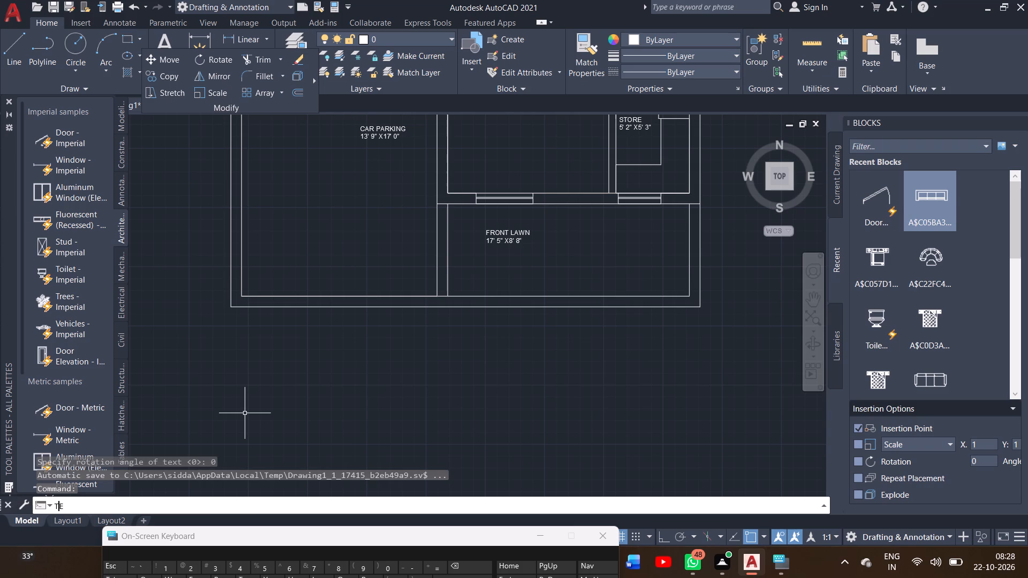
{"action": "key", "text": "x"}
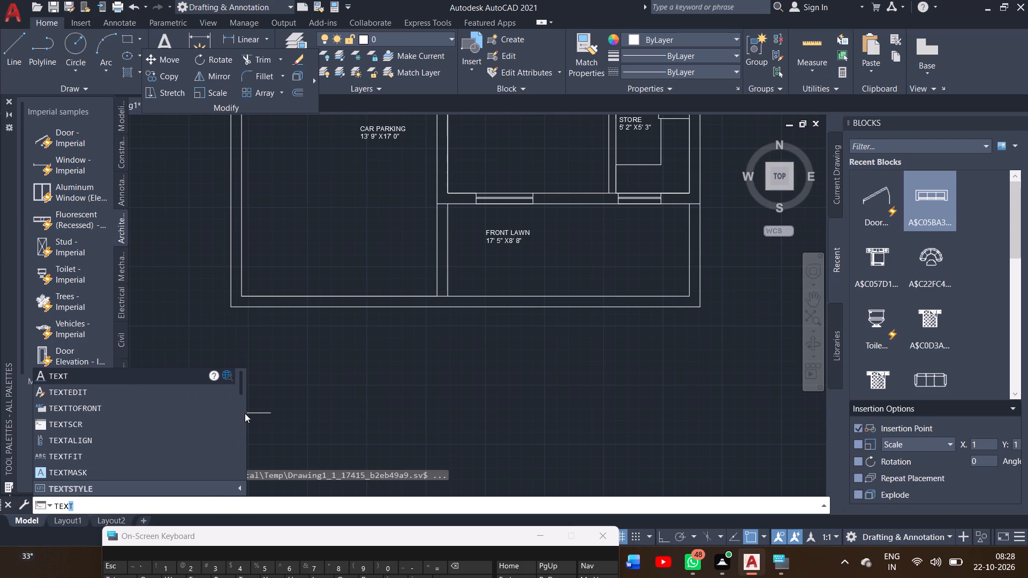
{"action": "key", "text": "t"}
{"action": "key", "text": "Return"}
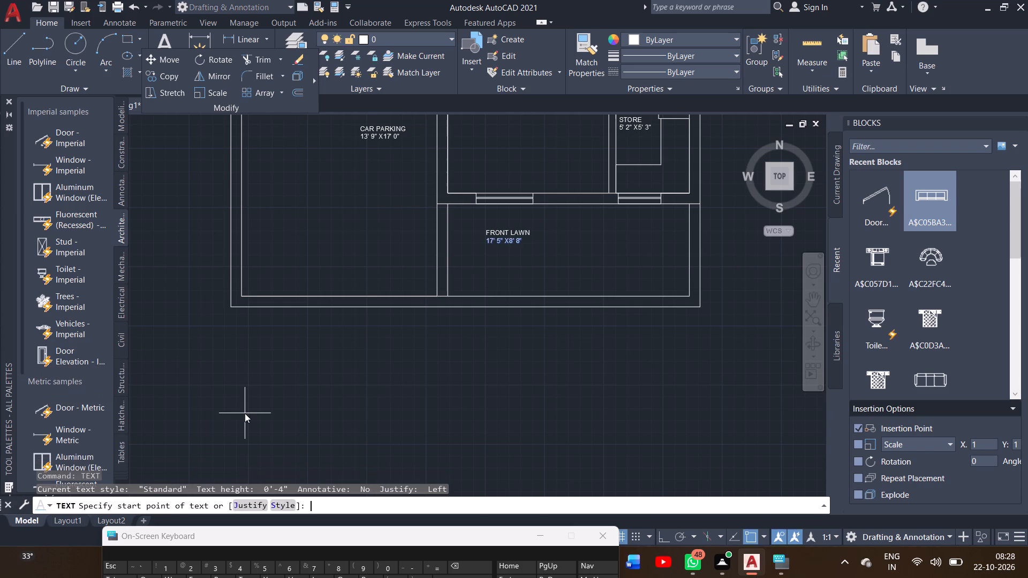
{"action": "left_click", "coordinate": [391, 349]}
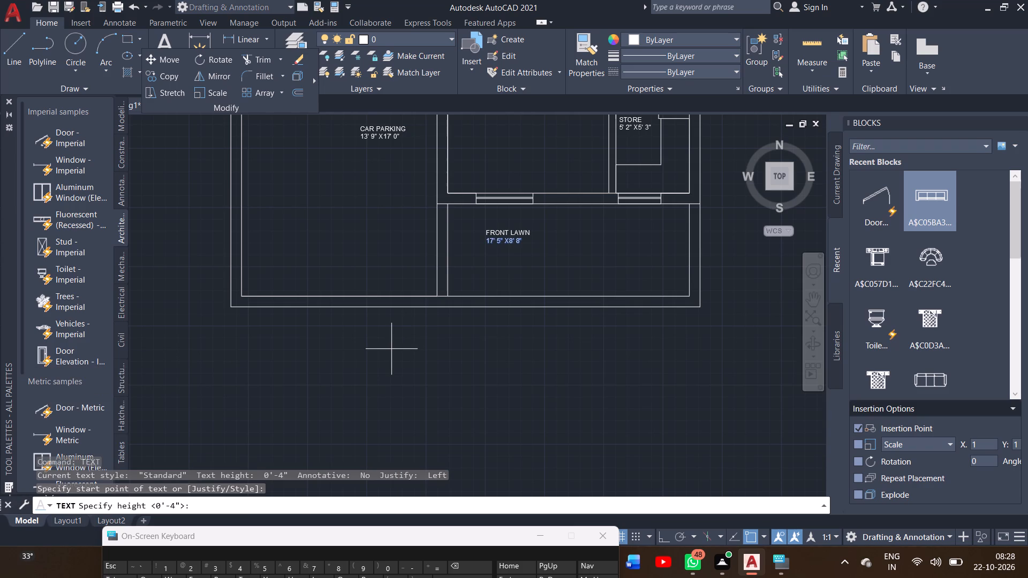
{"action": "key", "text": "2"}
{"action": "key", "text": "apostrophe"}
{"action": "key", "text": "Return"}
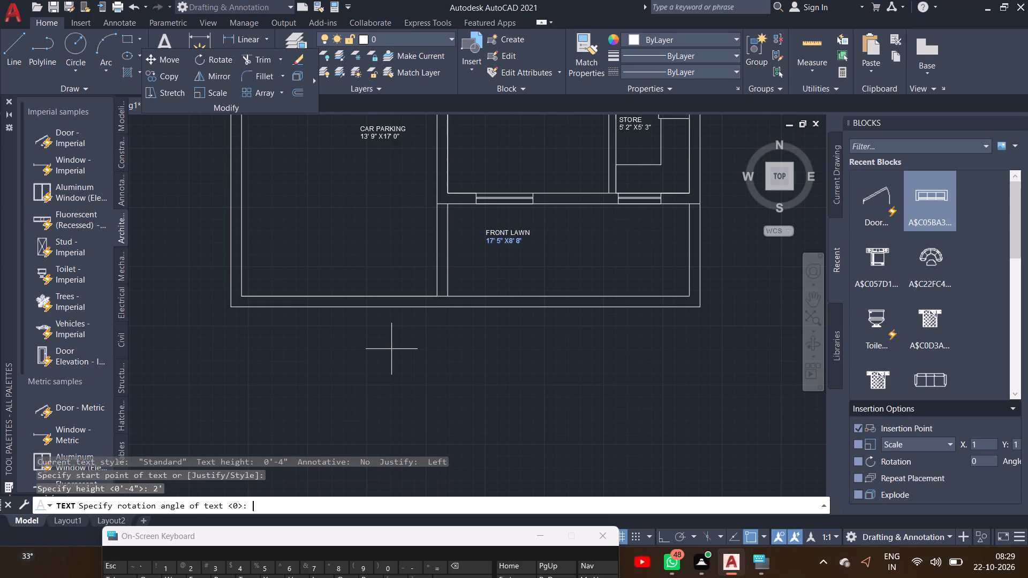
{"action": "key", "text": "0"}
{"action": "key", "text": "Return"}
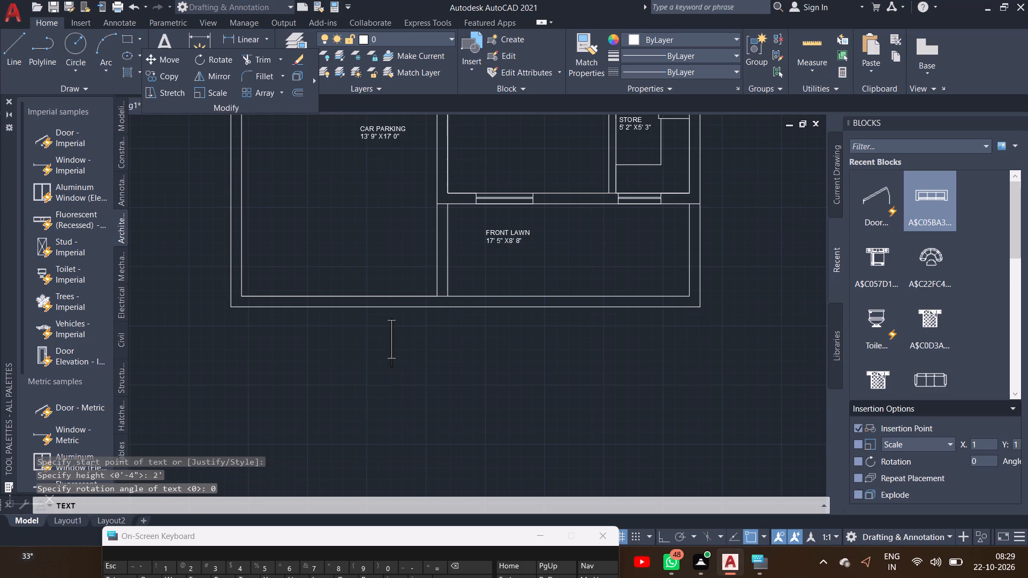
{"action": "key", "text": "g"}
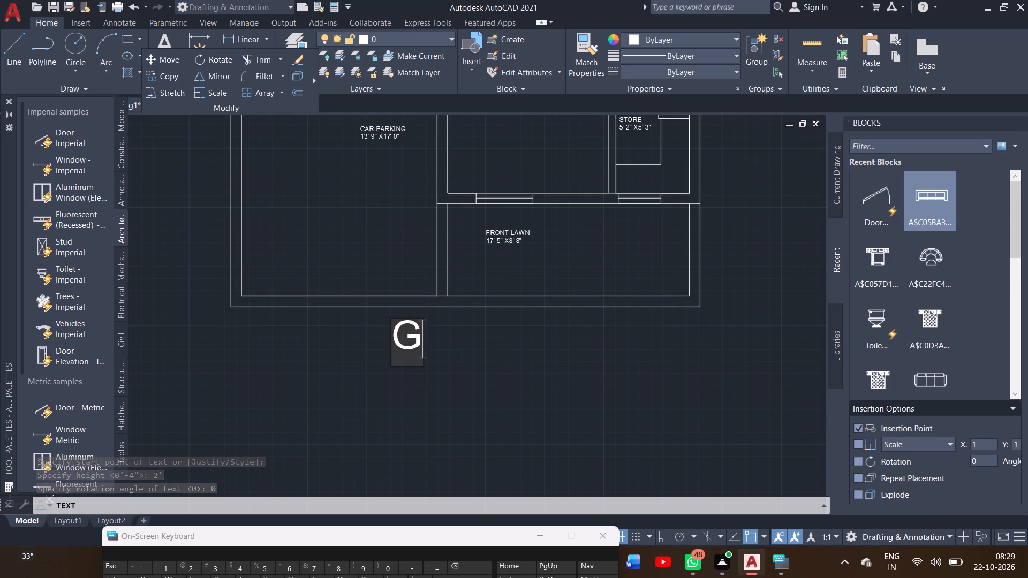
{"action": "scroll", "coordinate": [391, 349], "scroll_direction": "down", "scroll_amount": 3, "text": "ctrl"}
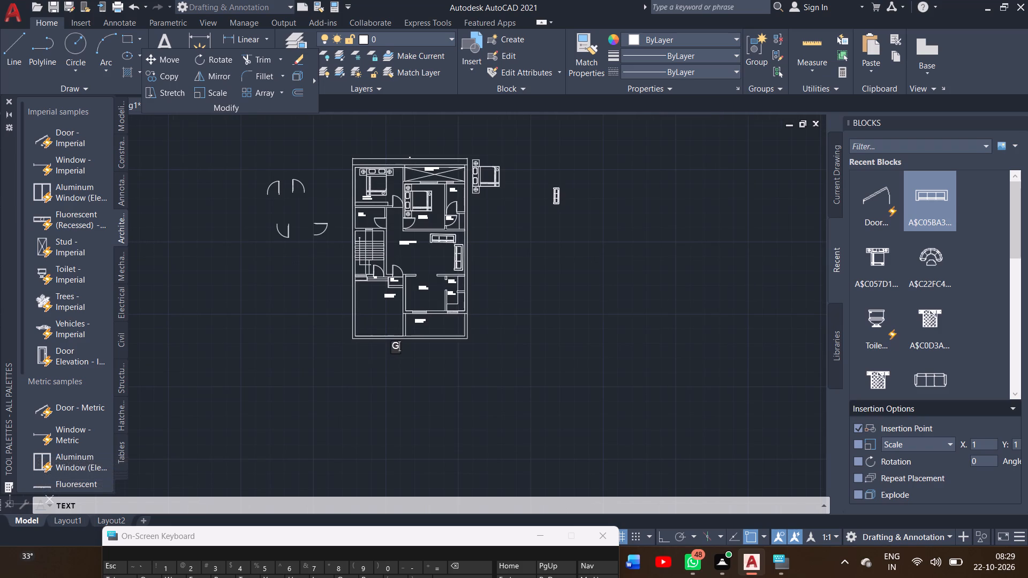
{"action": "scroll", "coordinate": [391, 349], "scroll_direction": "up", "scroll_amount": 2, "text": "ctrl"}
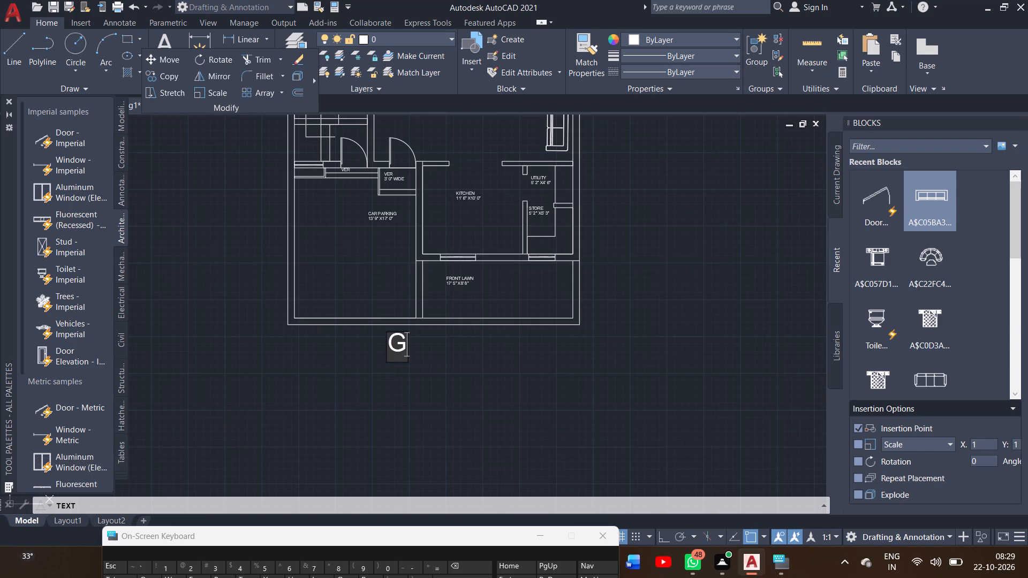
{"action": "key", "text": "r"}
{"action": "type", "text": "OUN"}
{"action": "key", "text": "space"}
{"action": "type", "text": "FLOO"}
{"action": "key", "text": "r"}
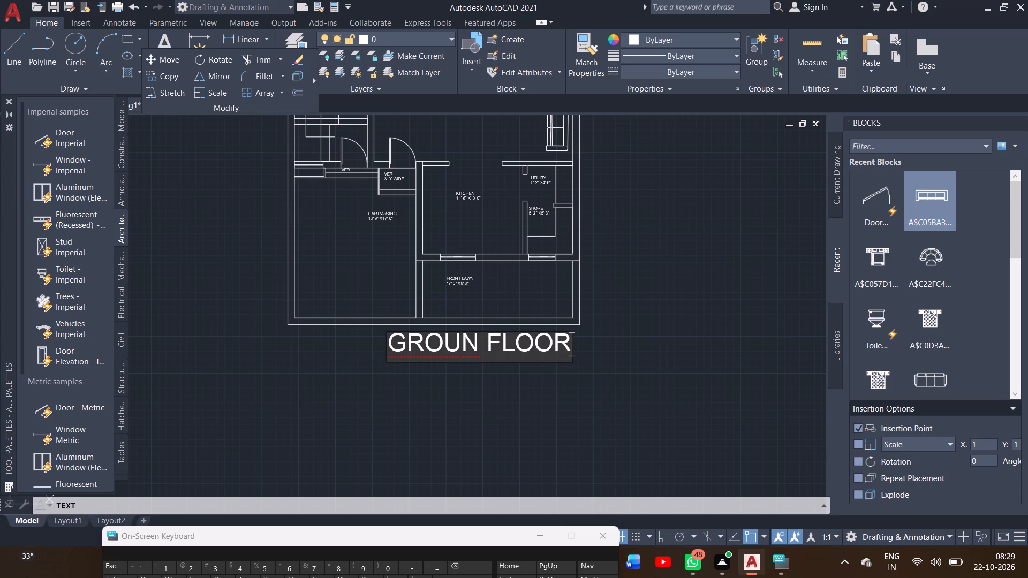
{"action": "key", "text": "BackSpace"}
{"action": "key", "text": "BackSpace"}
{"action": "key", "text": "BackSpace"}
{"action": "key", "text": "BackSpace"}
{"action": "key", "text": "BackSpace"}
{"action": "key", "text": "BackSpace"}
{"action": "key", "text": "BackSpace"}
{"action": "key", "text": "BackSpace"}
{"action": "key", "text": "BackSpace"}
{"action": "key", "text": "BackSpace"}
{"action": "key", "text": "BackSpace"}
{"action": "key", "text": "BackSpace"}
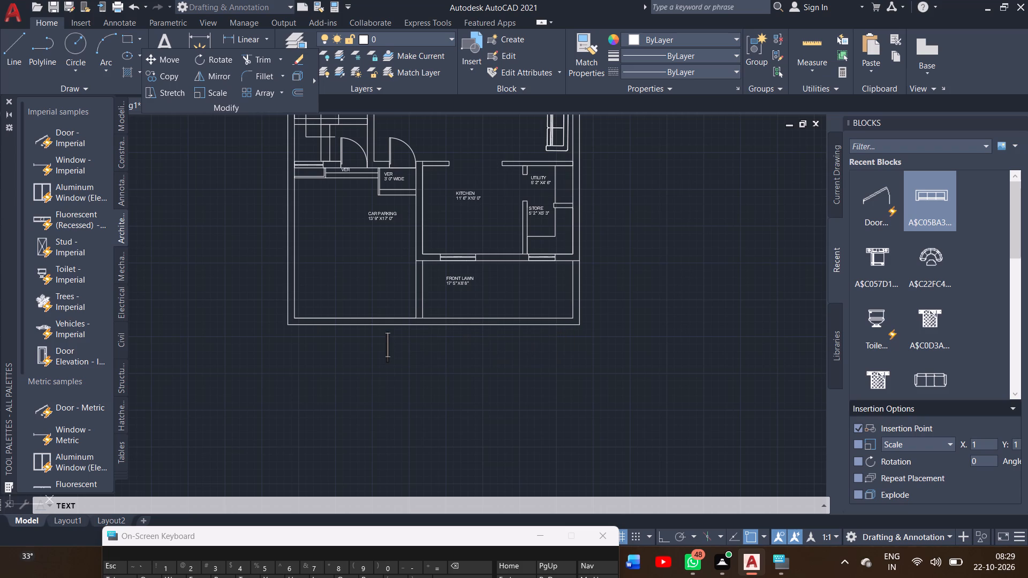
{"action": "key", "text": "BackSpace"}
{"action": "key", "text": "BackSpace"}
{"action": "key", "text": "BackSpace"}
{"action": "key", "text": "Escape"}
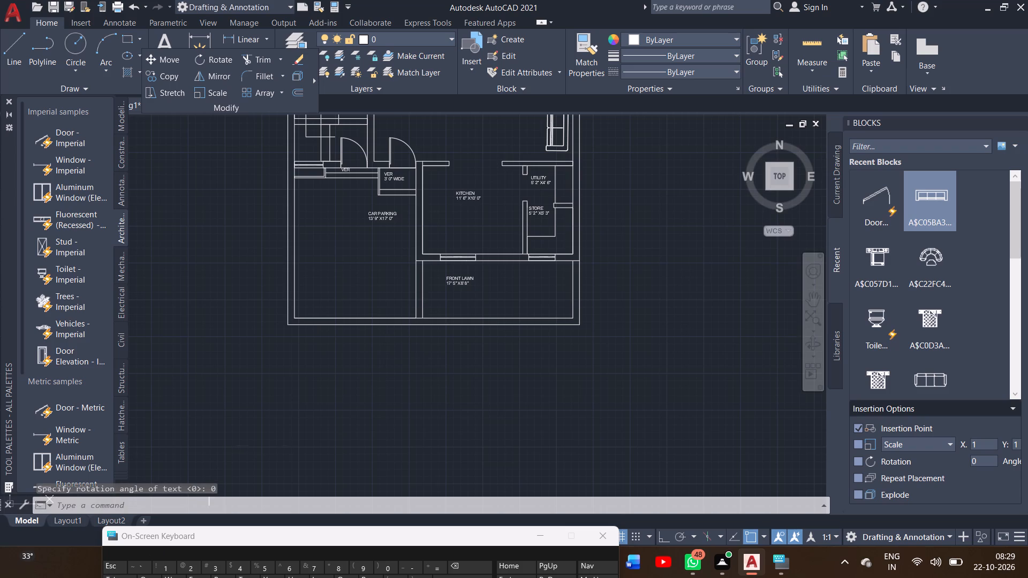
Add the title GROUND FLOOR PLAN below the plan's south wall as 18" high text with 0 rotation.
{"action": "type", "text": "TEX"}
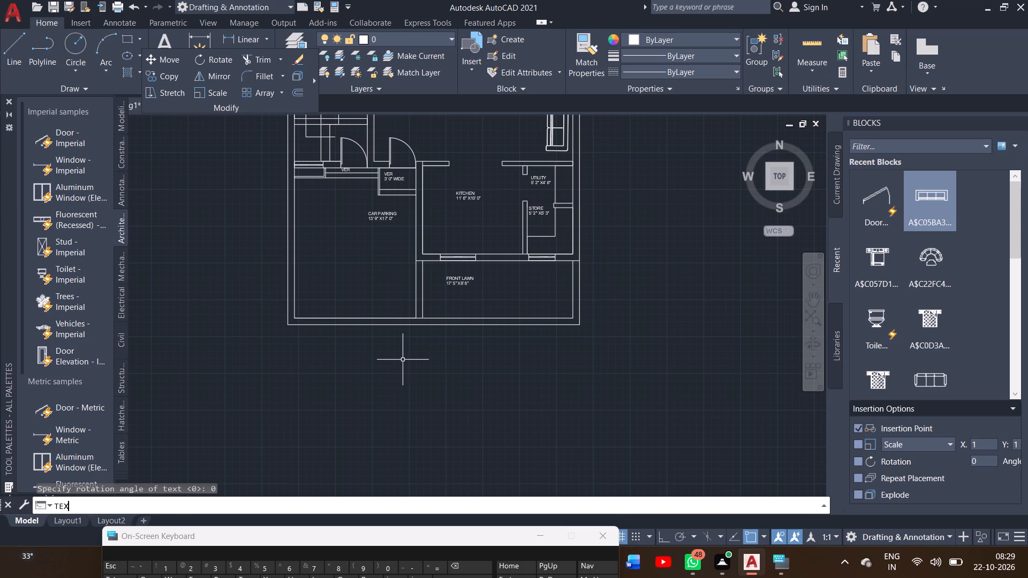
{"action": "key", "text": "t"}
{"action": "key", "text": "Return"}
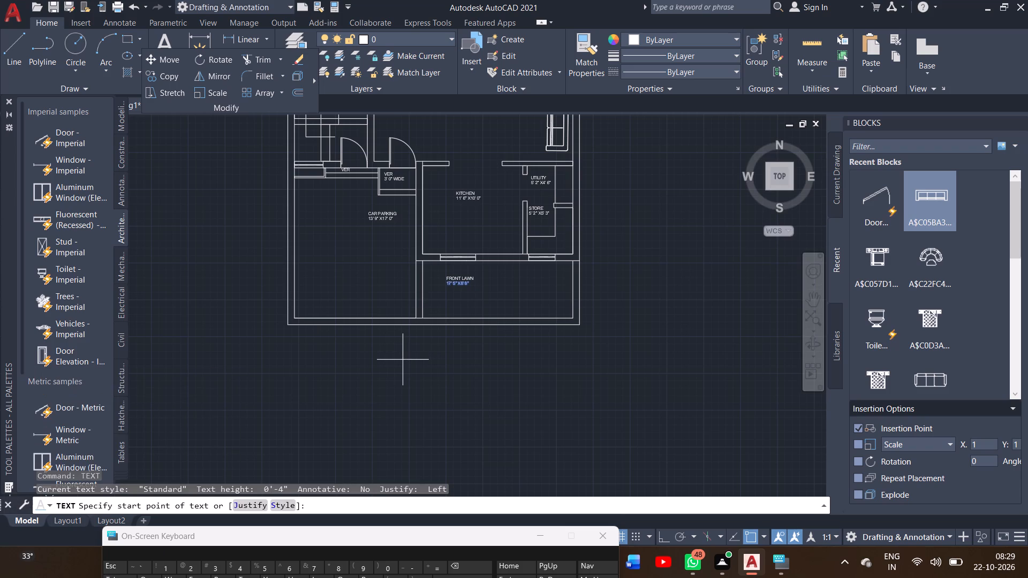
{"action": "left_click", "coordinate": [299, 356]}
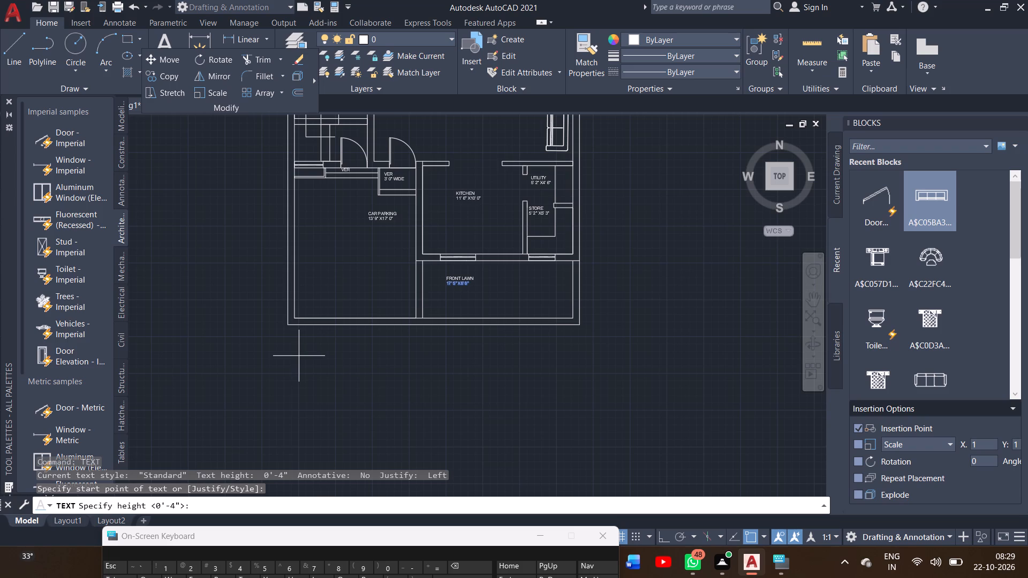
{"action": "type", "text": "18"}
{"action": "key", "text": "shift+quotedbl"}
{"action": "key", "text": "Return"}
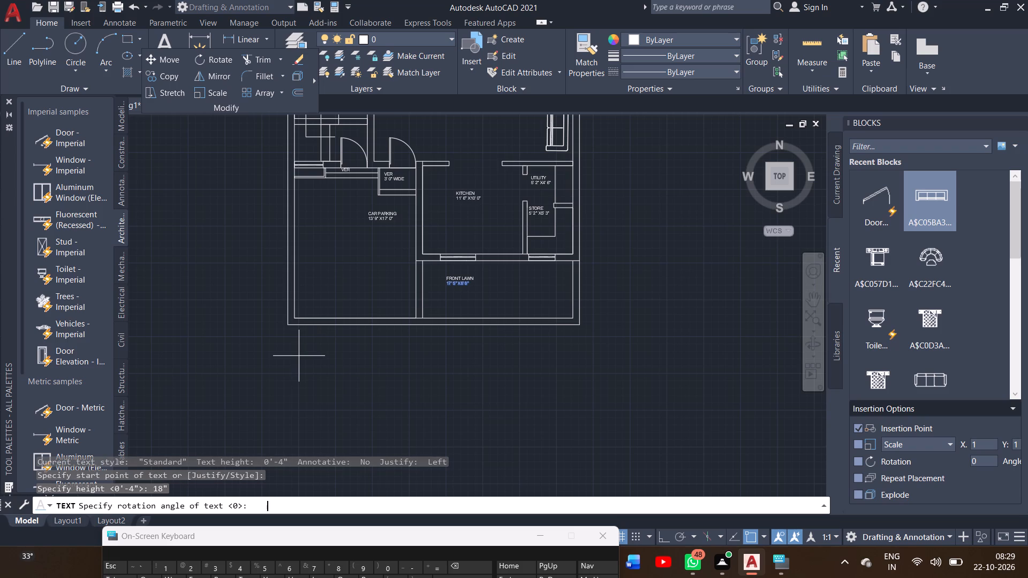
{"action": "key", "text": "0"}
{"action": "key", "text": "Return"}
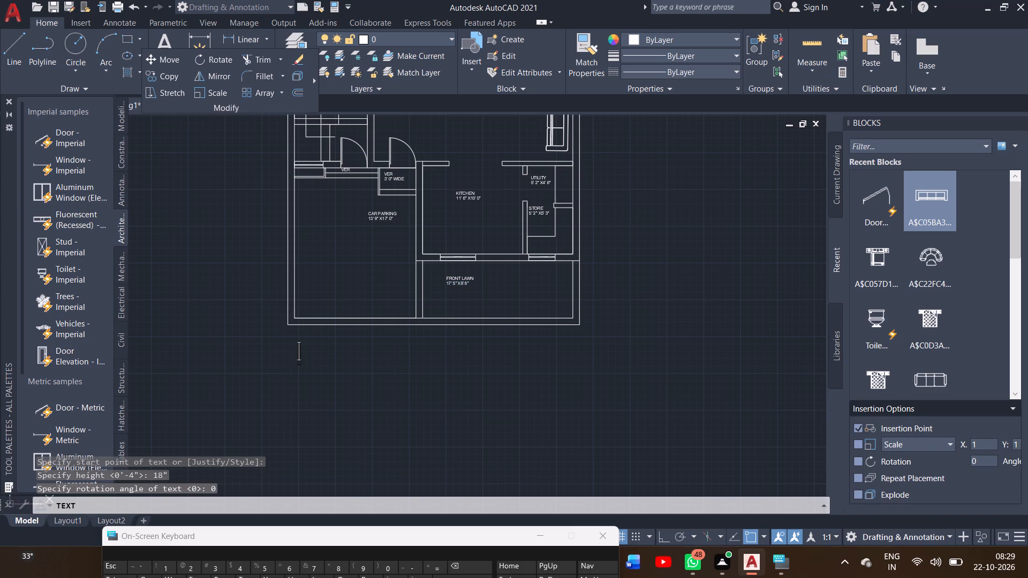
{"action": "type", "text": "GR"}
{"action": "type", "text": "OUNG"}
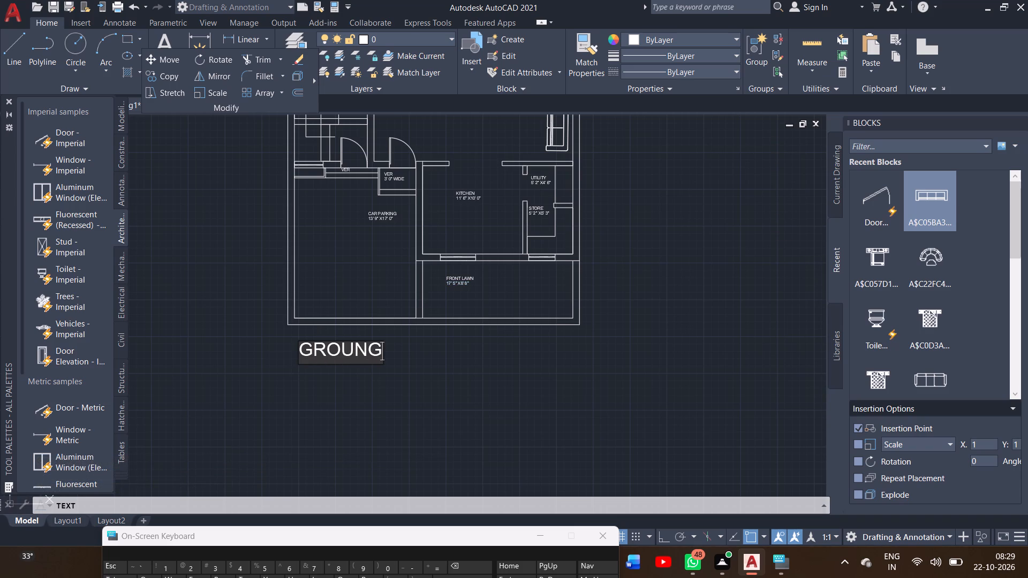
{"action": "key", "text": "BackSpace"}
{"action": "type", "text": "D"}
{"action": "key", "text": "space"}
{"action": "type", "text": "FLOOR"}
{"action": "key", "text": "space"}
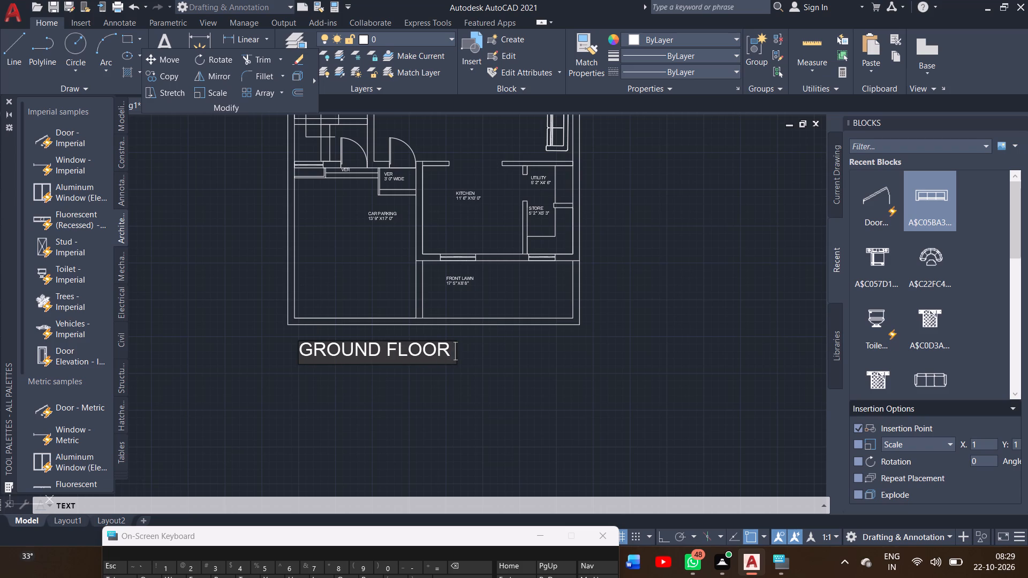
{"action": "type", "text": "PLAN"}
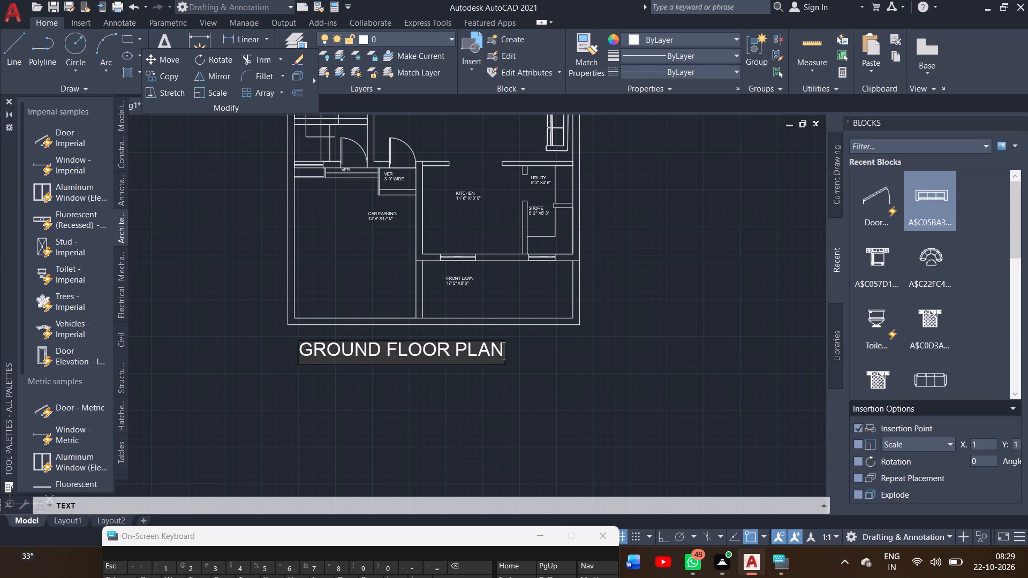
{"action": "scroll", "coordinate": [338, 363], "scroll_direction": "down", "scroll_amount": 2, "text": "ctrl"}
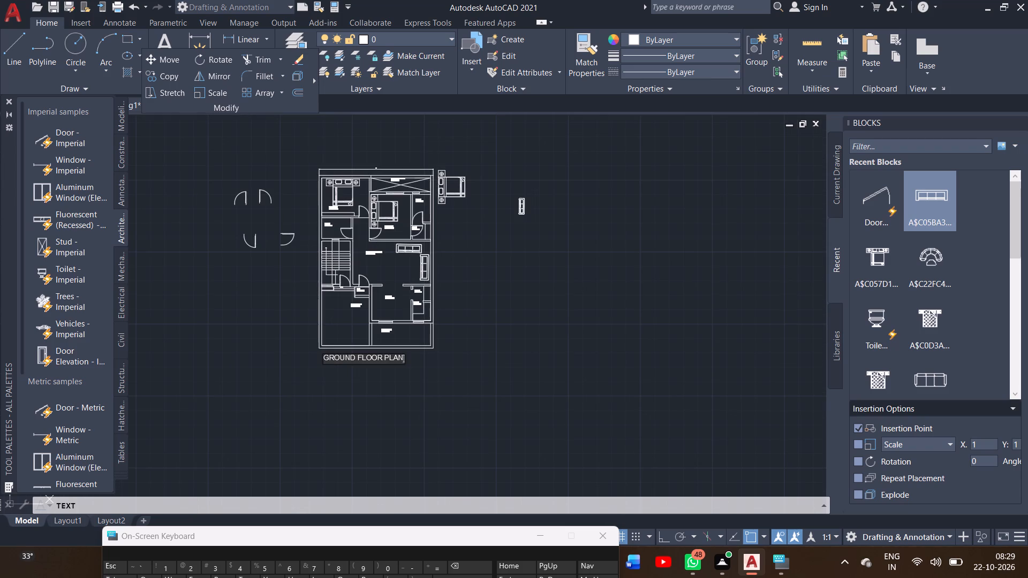
{"action": "scroll", "coordinate": [338, 363], "scroll_direction": "up", "scroll_amount": 2, "text": "ctrl"}
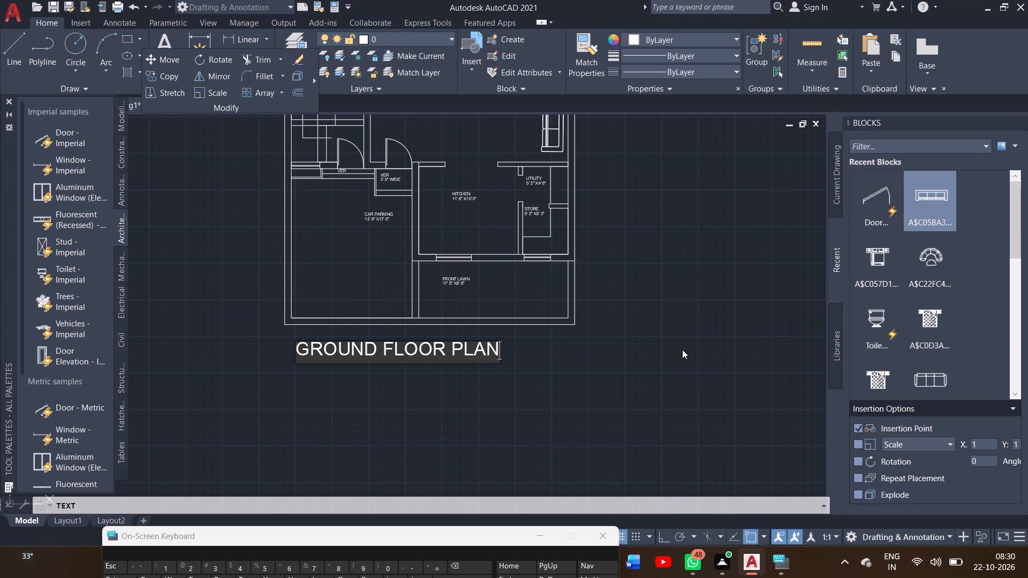
{"action": "right_click", "coordinate": [490, 405]}
{"action": "left_click", "coordinate": [490, 405]}
{"action": "key", "text": "Escape"}
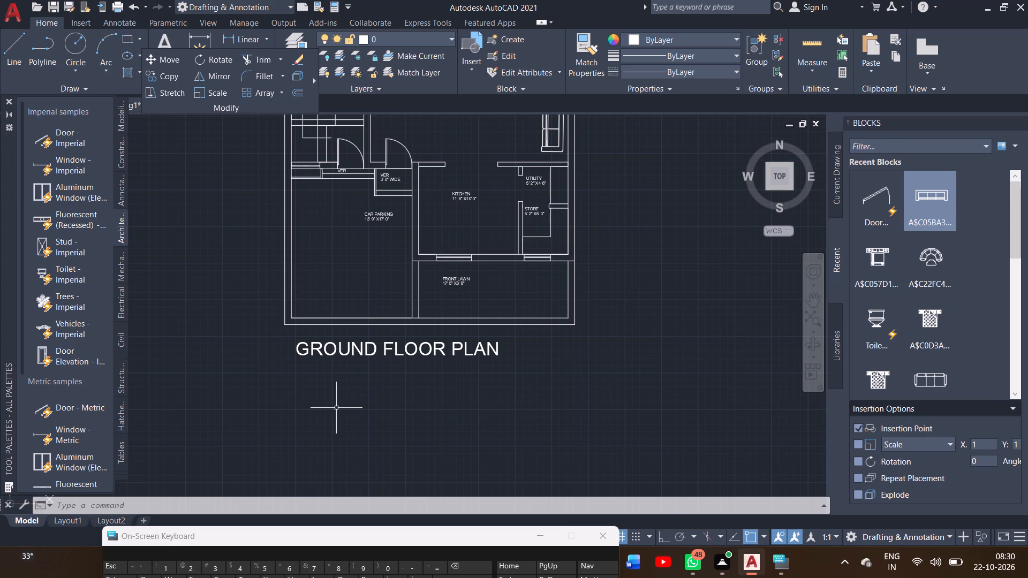
Erase the four spare door blocks lying outside the plan's west wall.
{"action": "scroll", "coordinate": [336, 408], "scroll_direction": "down", "scroll_amount": 2, "text": "ctrl"}
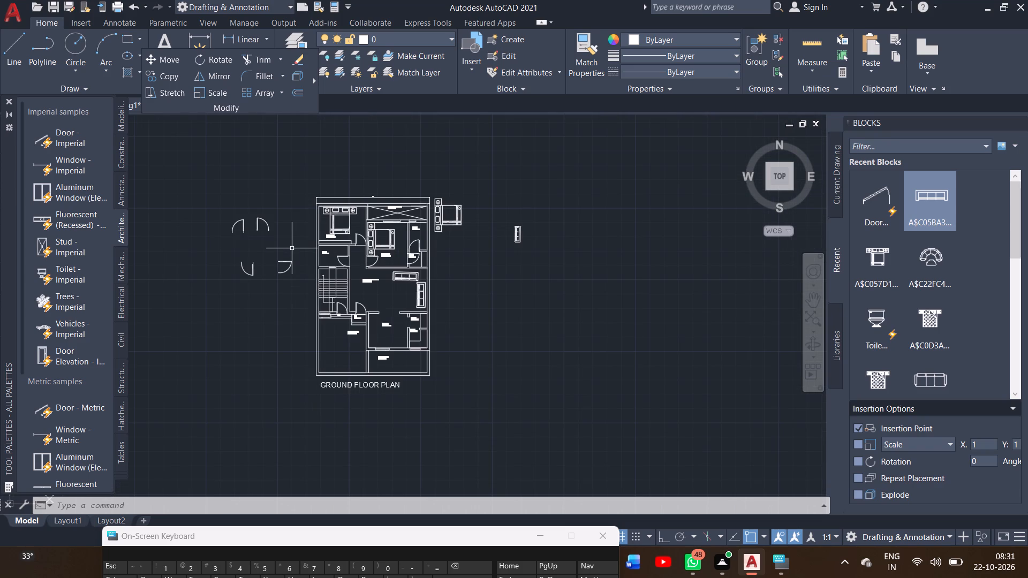
{"action": "scroll", "coordinate": [292, 248], "scroll_direction": "up", "scroll_amount": 3, "text": "ctrl"}
{"action": "scroll", "coordinate": [292, 248], "scroll_direction": "down", "scroll_amount": 1, "text": "ctrl"}
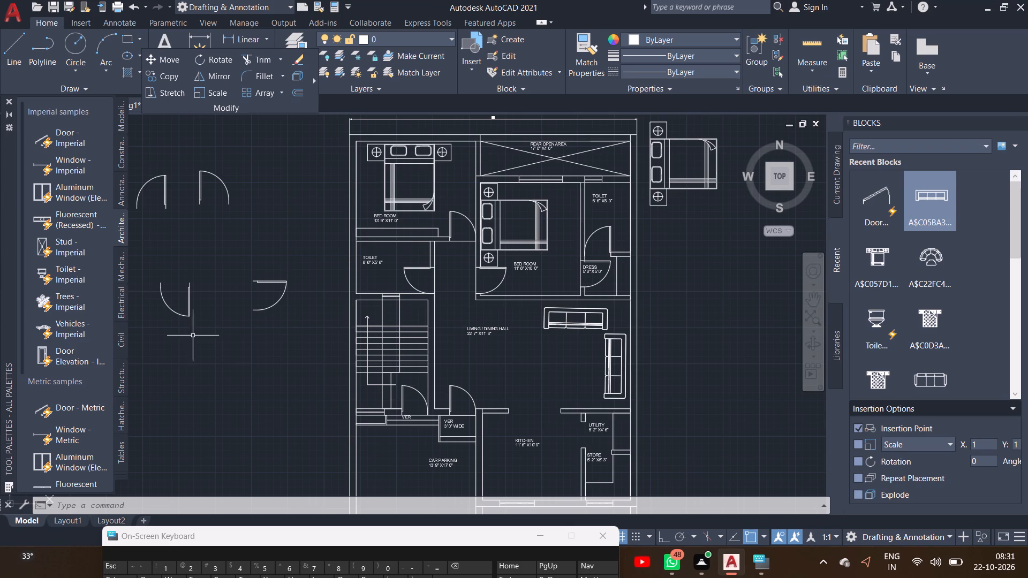
{"action": "left_click", "coordinate": [270, 284]}
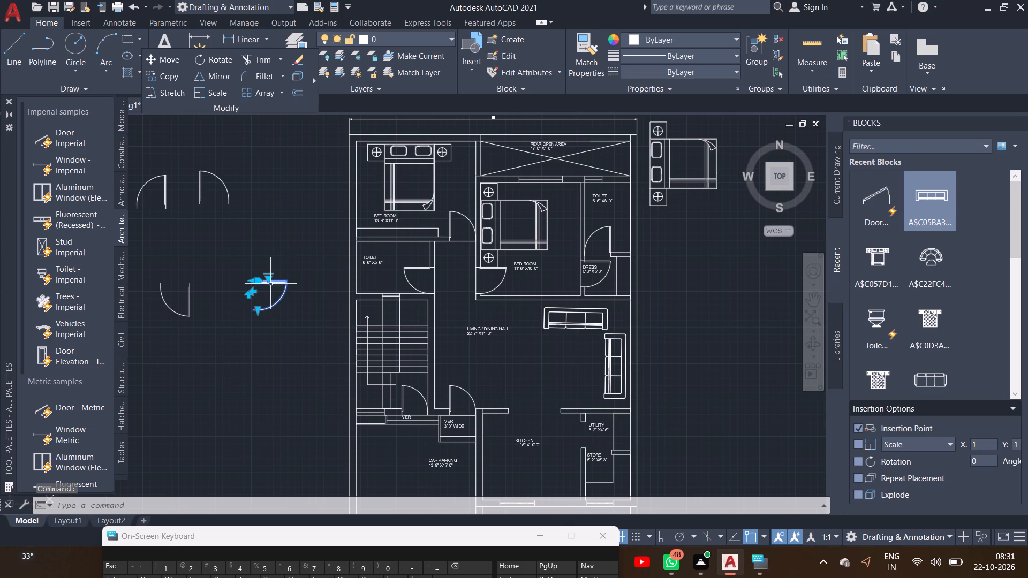
{"action": "key", "text": "Delete"}
{"action": "left_click_drag", "start_coordinate": [202, 246], "coordinate": [216, 330]}
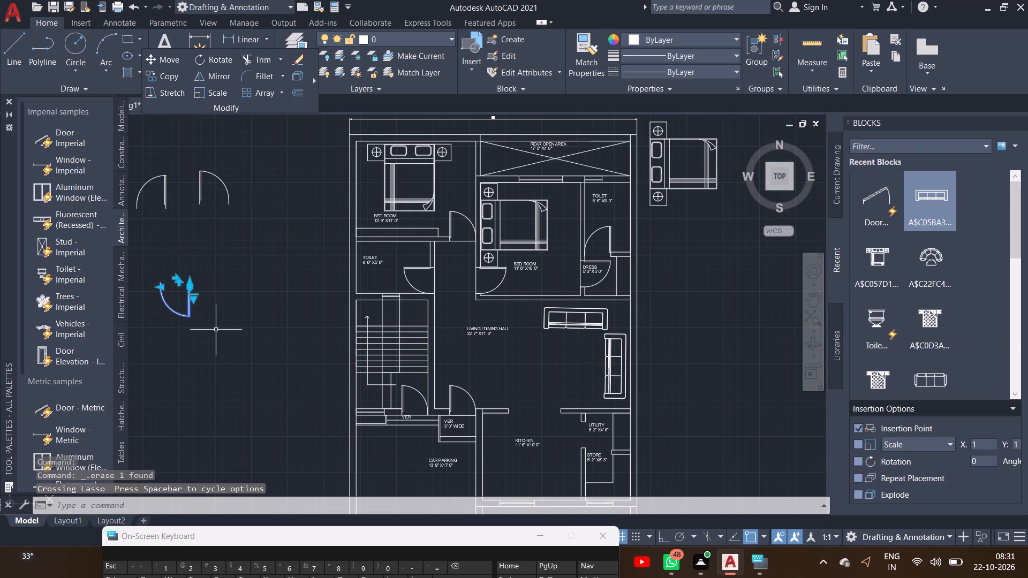
{"action": "key", "text": "Delete"}
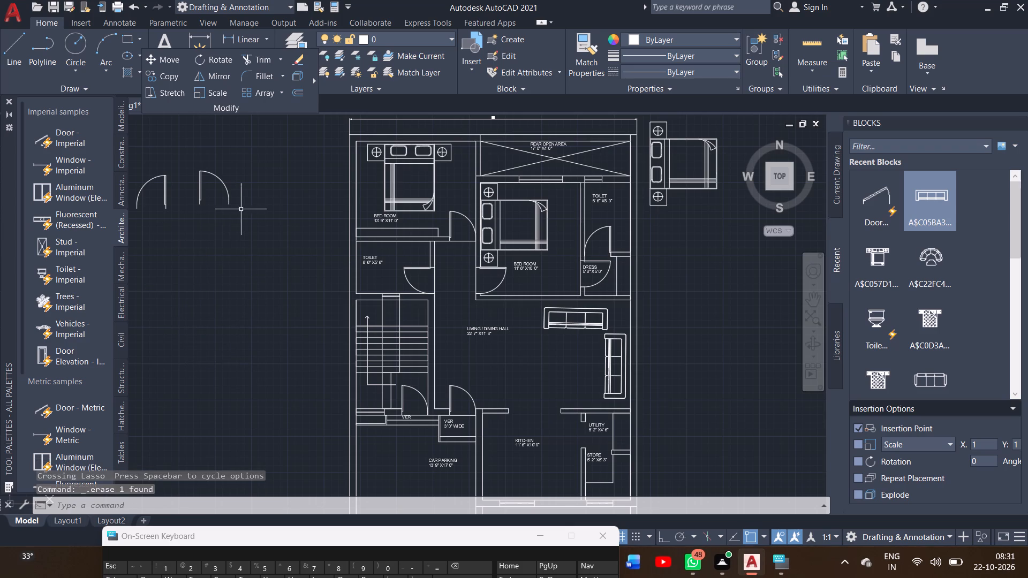
{"action": "left_click_drag", "start_coordinate": [263, 170], "coordinate": [168, 246]}
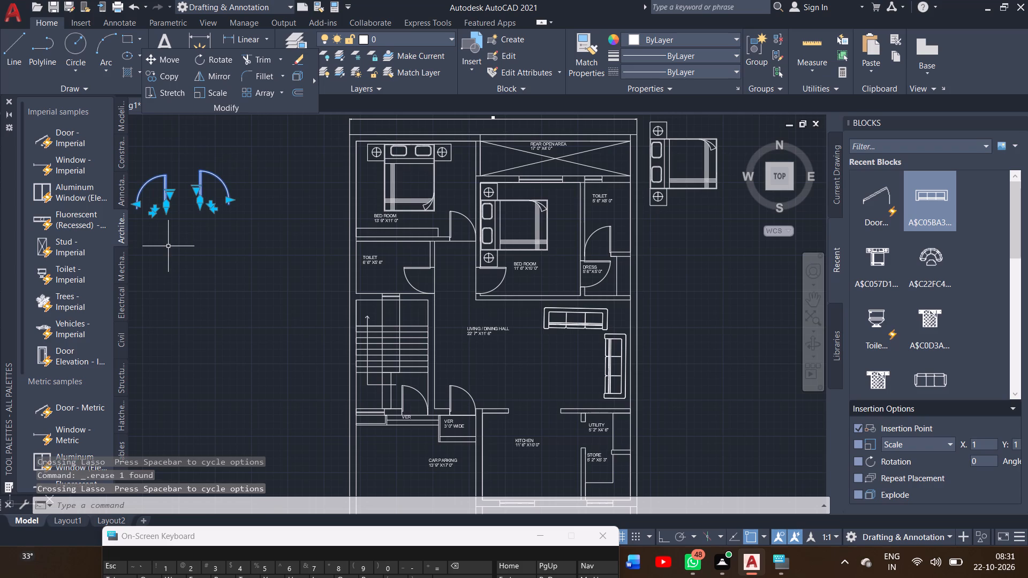
{"action": "key", "text": "Delete"}
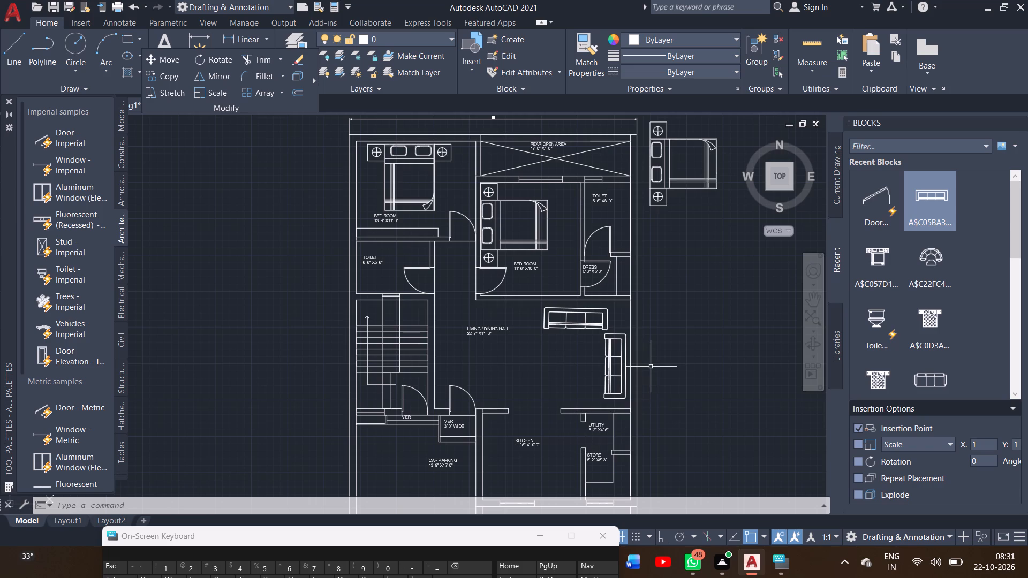
Insert the recent toilet block in the empty area east of the living/dining hall.
{"action": "scroll", "coordinate": [669, 360], "scroll_direction": "down", "scroll_amount": 1, "text": "ctrl"}
{"action": "scroll", "coordinate": [669, 360], "scroll_direction": "up", "scroll_amount": 1, "text": "ctrl"}
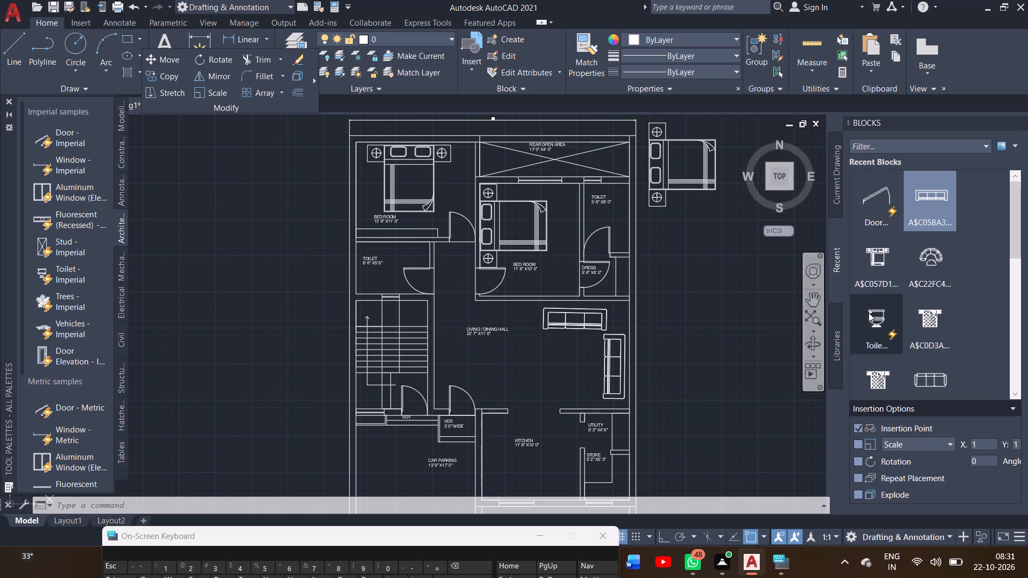
{"action": "left_click_drag", "start_coordinate": [870, 315], "coordinate": [777, 328]}
{"action": "left_click", "coordinate": [777, 328]}
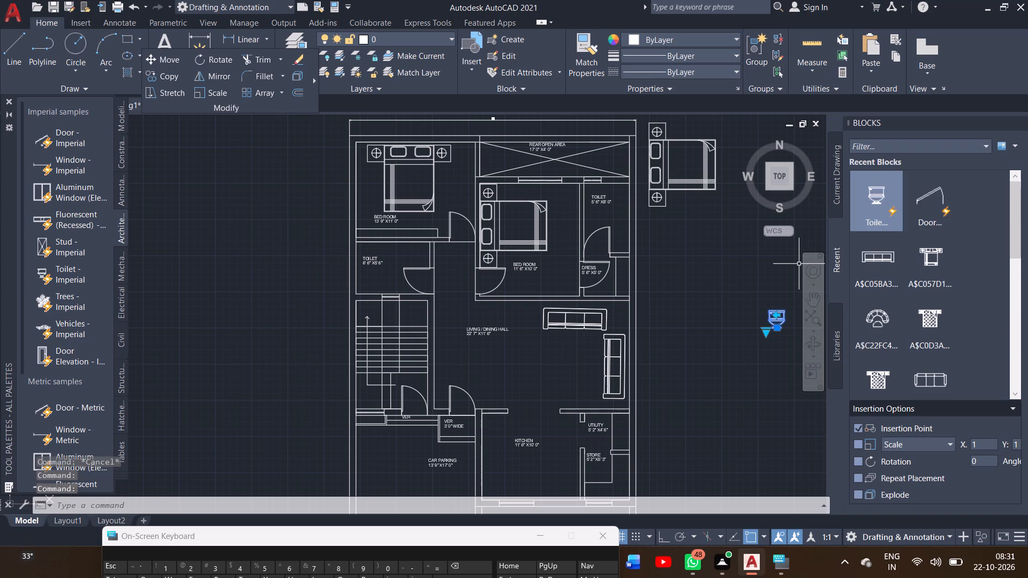
Switch the inserted toilet block to its Round (Plan) view.
{"action": "left_click", "coordinate": [811, 303]}
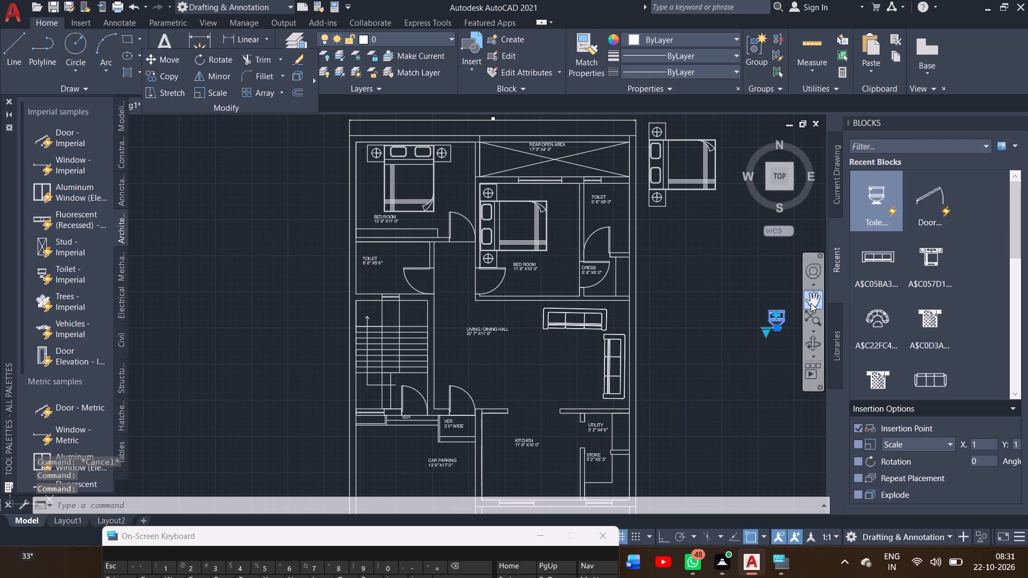
{"action": "left_click_drag", "start_coordinate": [748, 330], "coordinate": [520, 329]}
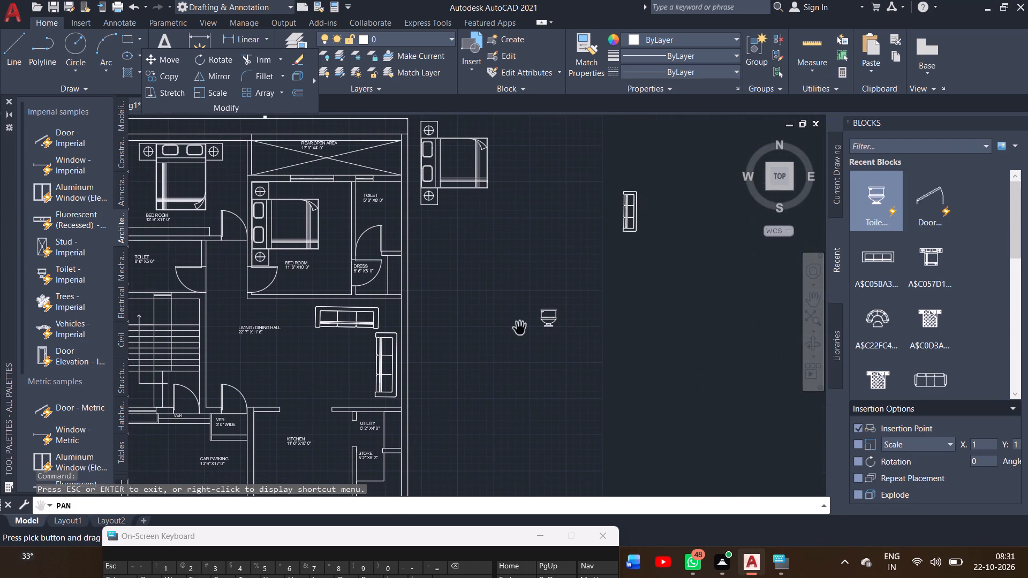
{"action": "scroll", "coordinate": [551, 328], "scroll_direction": "up", "scroll_amount": 3, "text": "ctrl"}
{"action": "left_click", "coordinate": [551, 328]}
{"action": "right_click", "coordinate": [551, 328]}
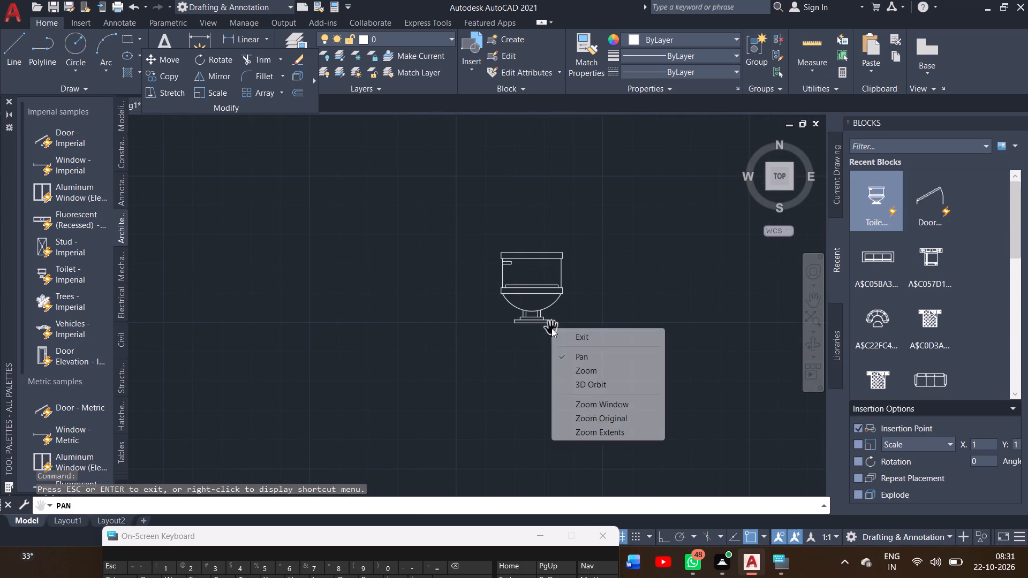
{"action": "left_click", "coordinate": [564, 336]}
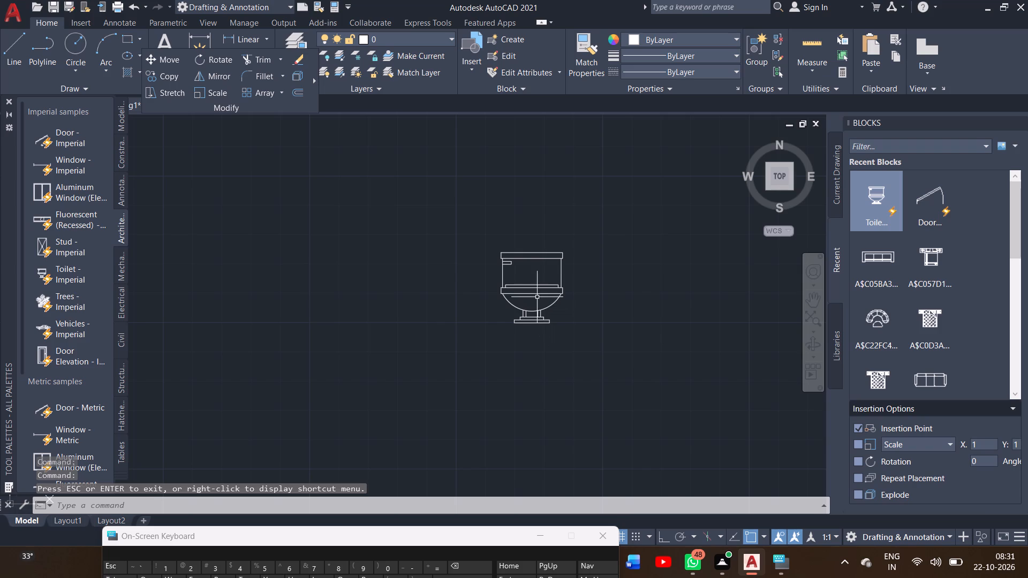
{"action": "left_click", "coordinate": [528, 287]}
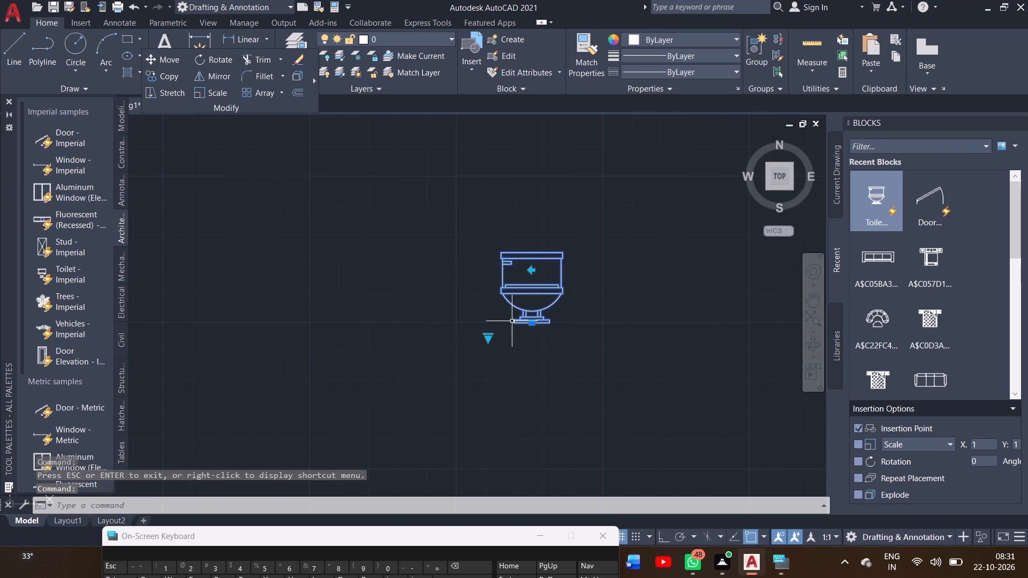
{"action": "left_click", "coordinate": [490, 336]}
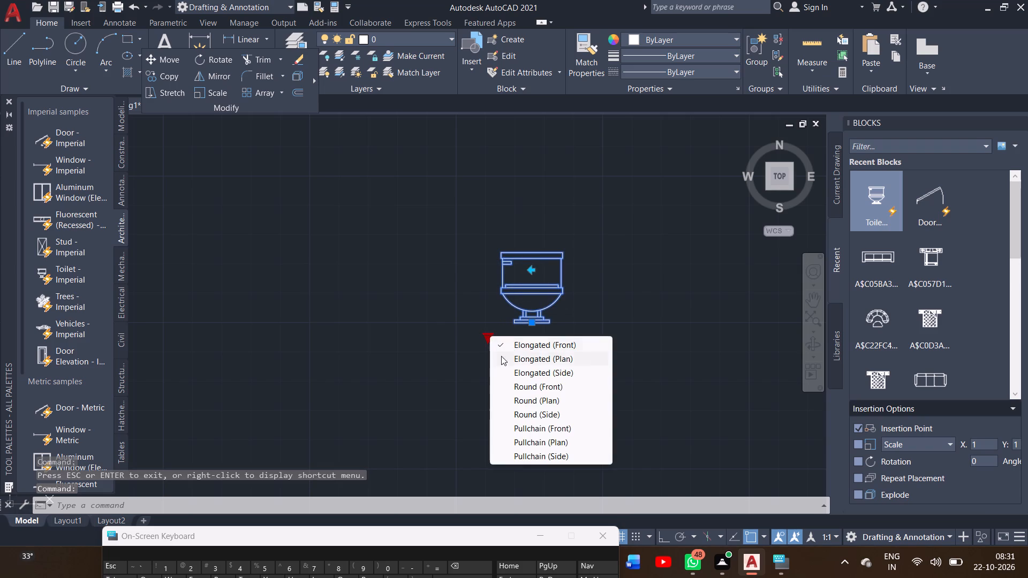
{"action": "left_click", "coordinate": [524, 402]}
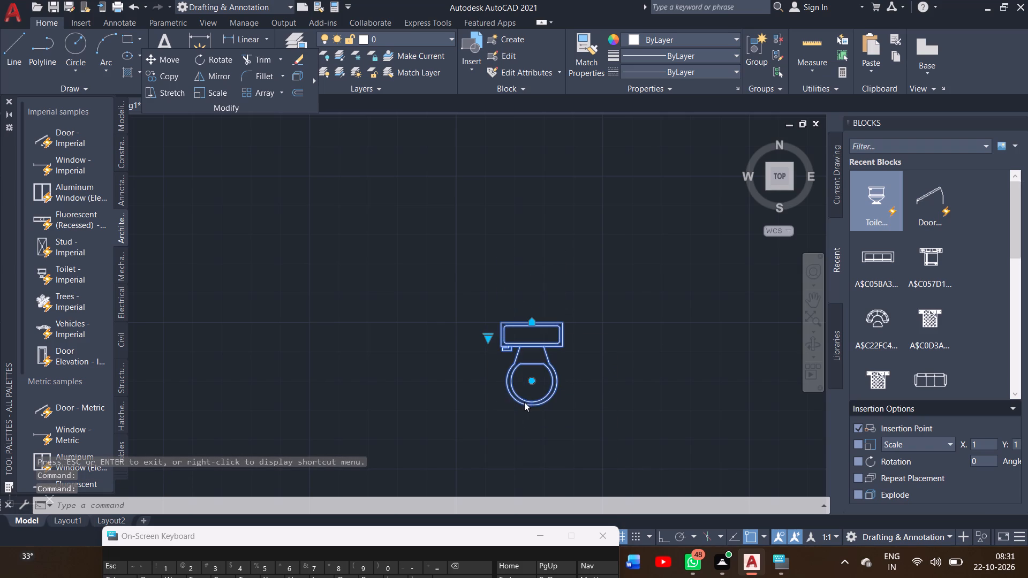
Scale up the inserted toilet block east of the plan about its bowl centre, to almost twice its size.
{"action": "scroll", "coordinate": [524, 402], "scroll_direction": "down", "scroll_amount": 2, "text": "ctrl"}
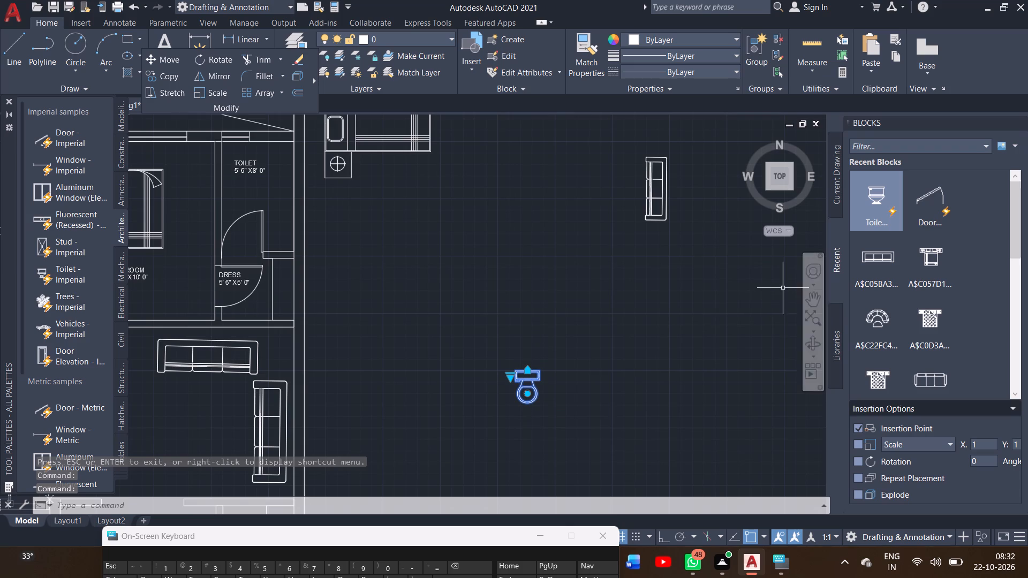
{"action": "left_click", "coordinate": [807, 302]}
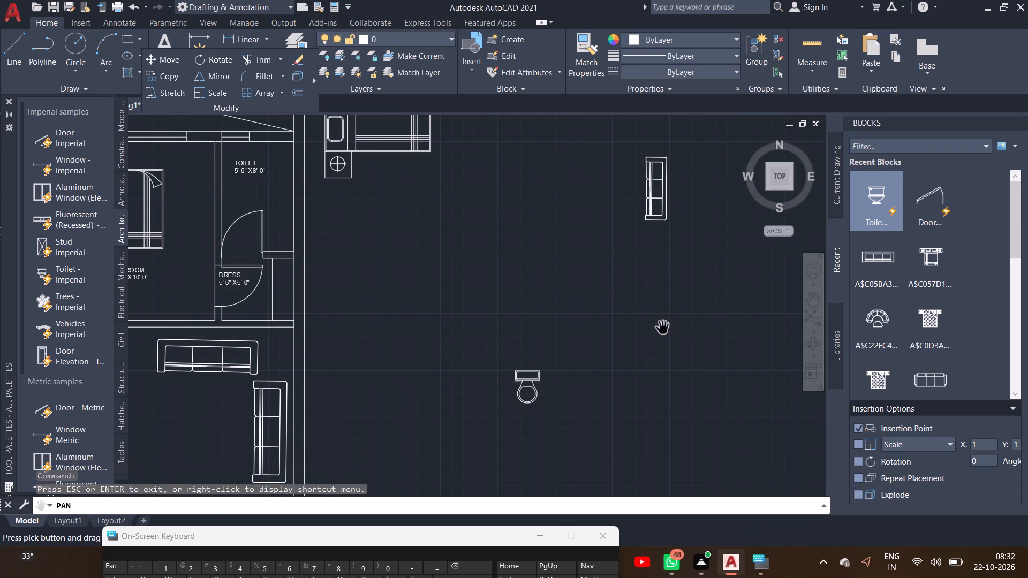
{"action": "left_click_drag", "start_coordinate": [663, 328], "coordinate": [778, 315]}
{"action": "left_click_drag", "start_coordinate": [637, 330], "coordinate": [669, 328]}
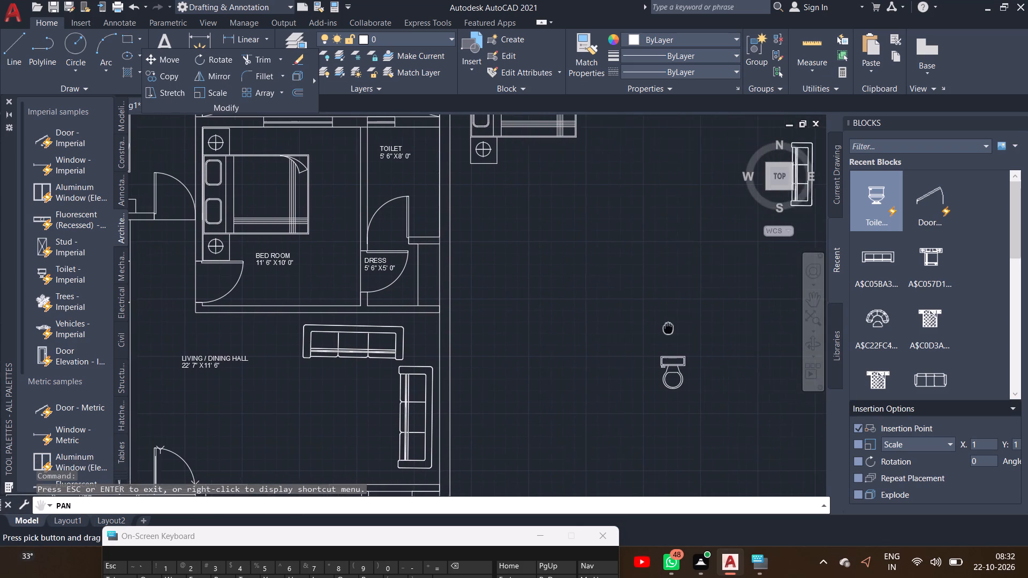
{"action": "left_click_drag", "start_coordinate": [669, 328], "coordinate": [693, 328]}
{"action": "right_click", "coordinate": [693, 328]}
{"action": "left_click", "coordinate": [716, 339]}
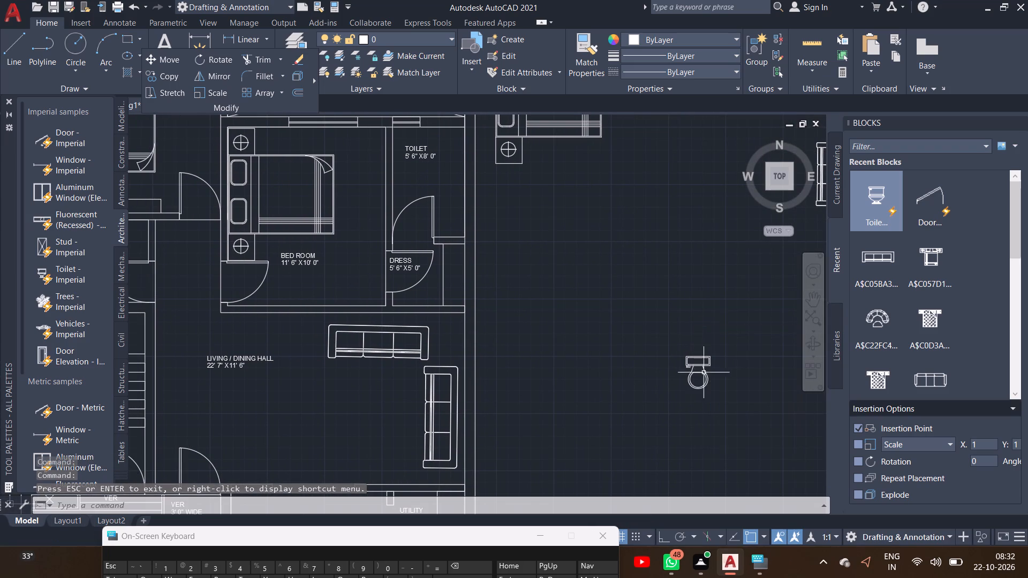
{"action": "left_click", "coordinate": [703, 375]}
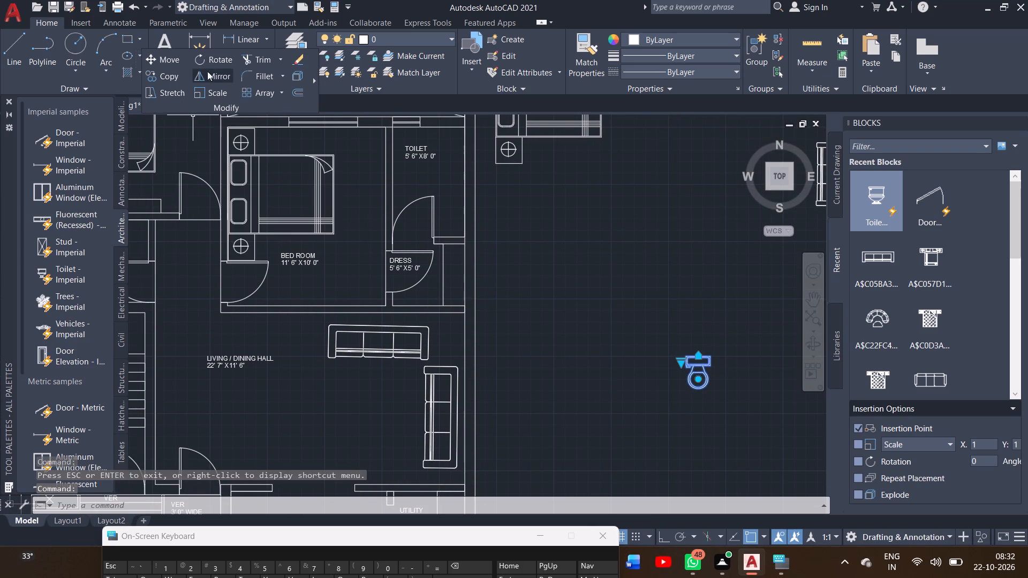
{"action": "left_click", "coordinate": [215, 88]}
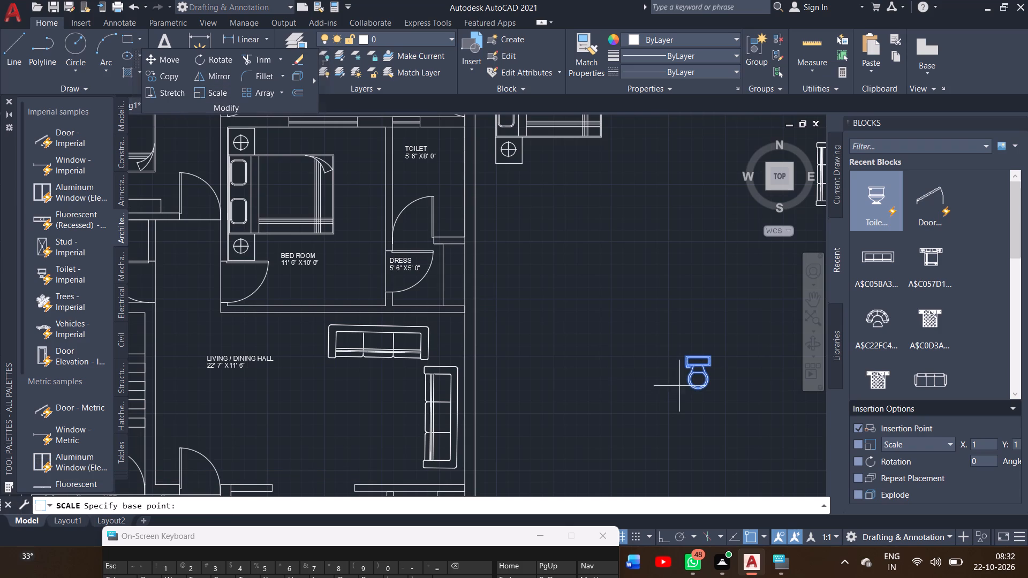
{"action": "left_click", "coordinate": [700, 376]}
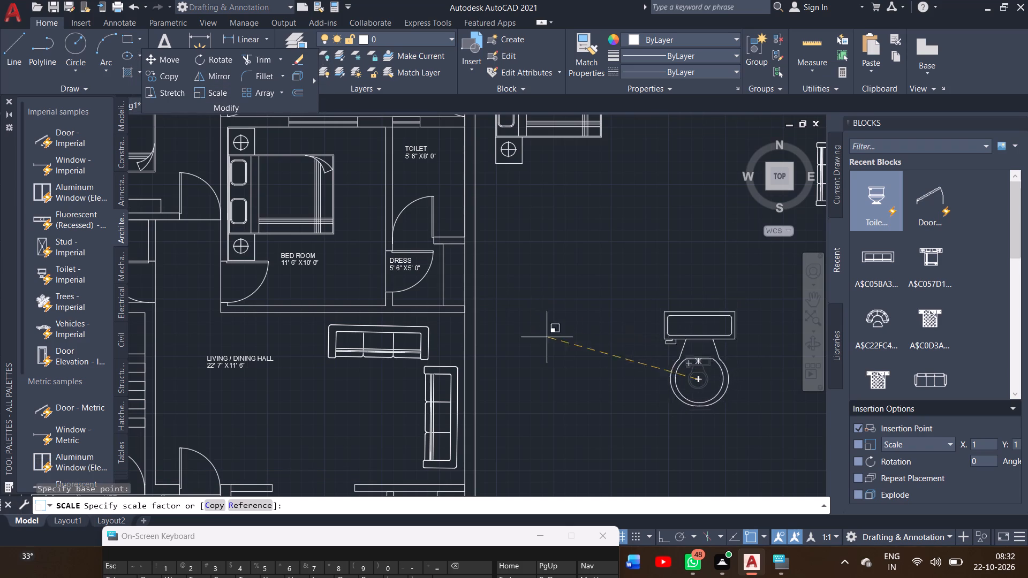
{"action": "left_click", "coordinate": [601, 397]}
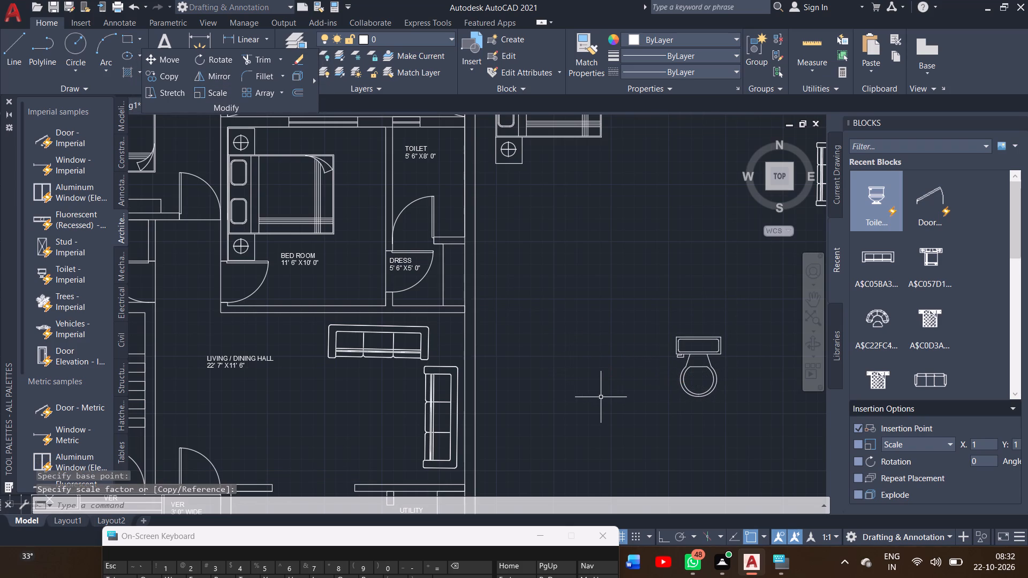
Copy the enlarged toilet block into the 5' 6" X 8' 0" toilet, with its tank against the north wall.
{"action": "left_click", "coordinate": [707, 351]}
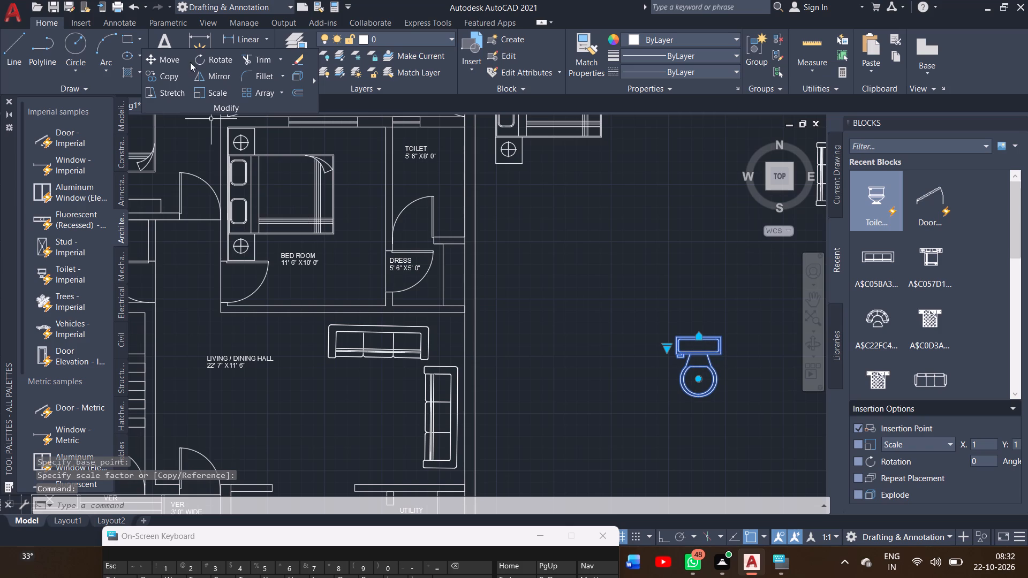
{"action": "left_click", "coordinate": [153, 72]}
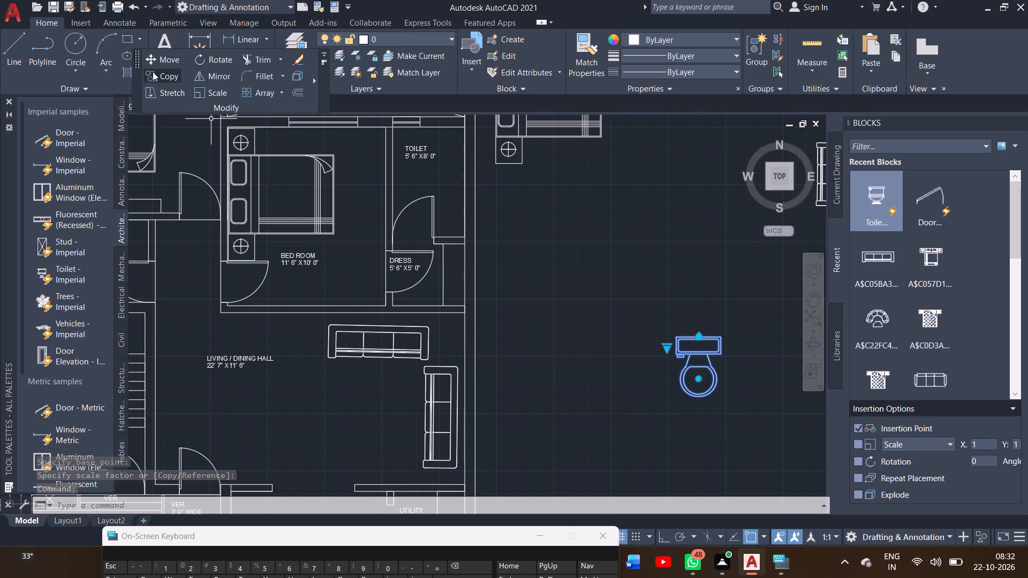
{"action": "left_click", "coordinate": [700, 378]}
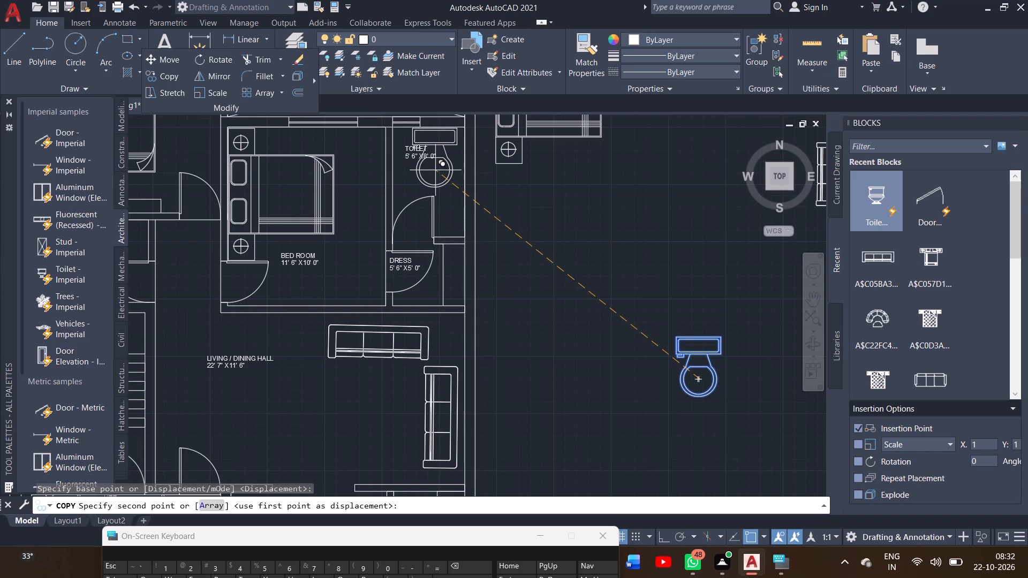
{"action": "left_click", "coordinate": [438, 169]}
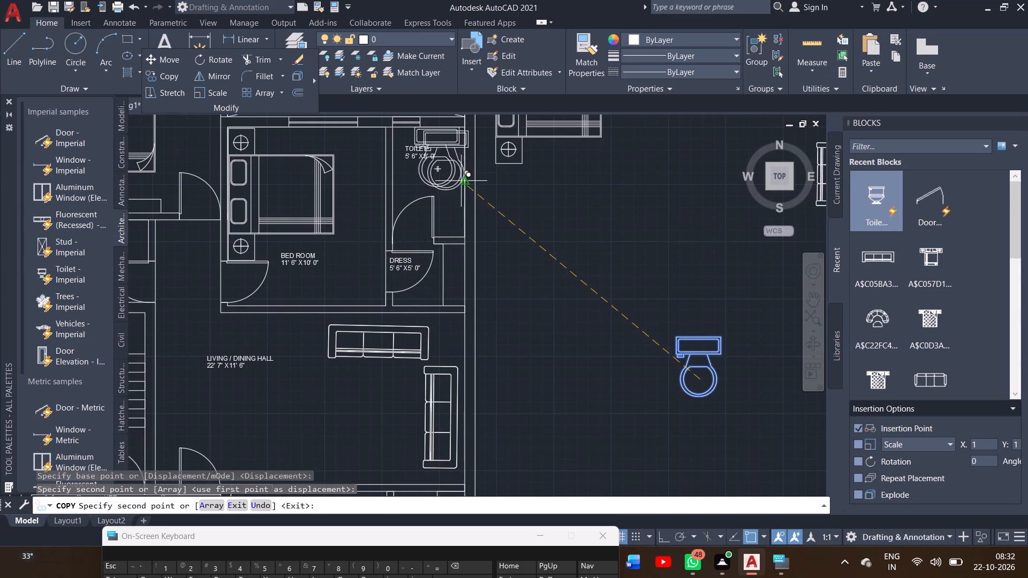
{"action": "scroll", "coordinate": [540, 225], "scroll_direction": "down", "scroll_amount": 1, "text": "ctrl"}
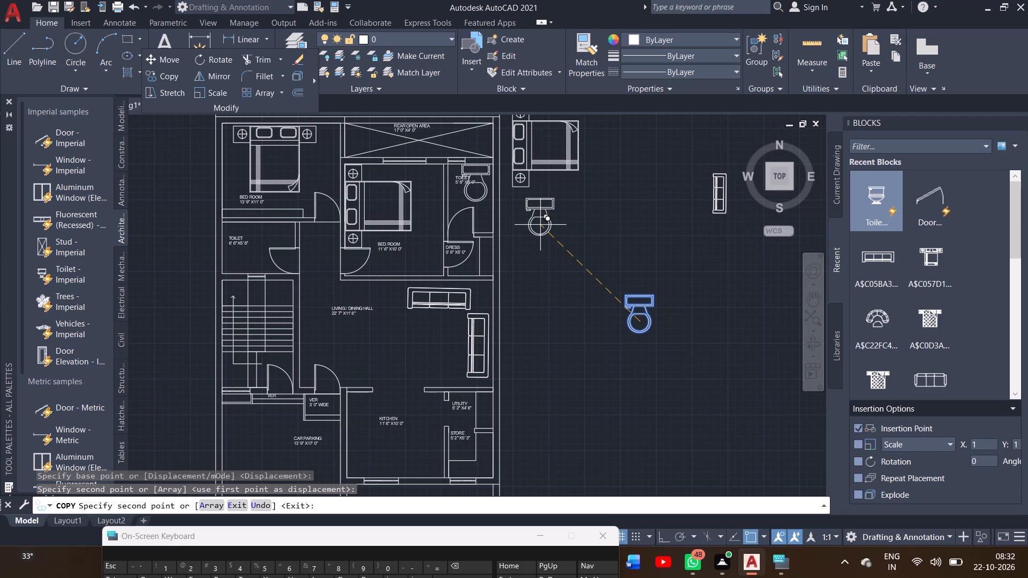
{"action": "right_click", "coordinate": [562, 240]}
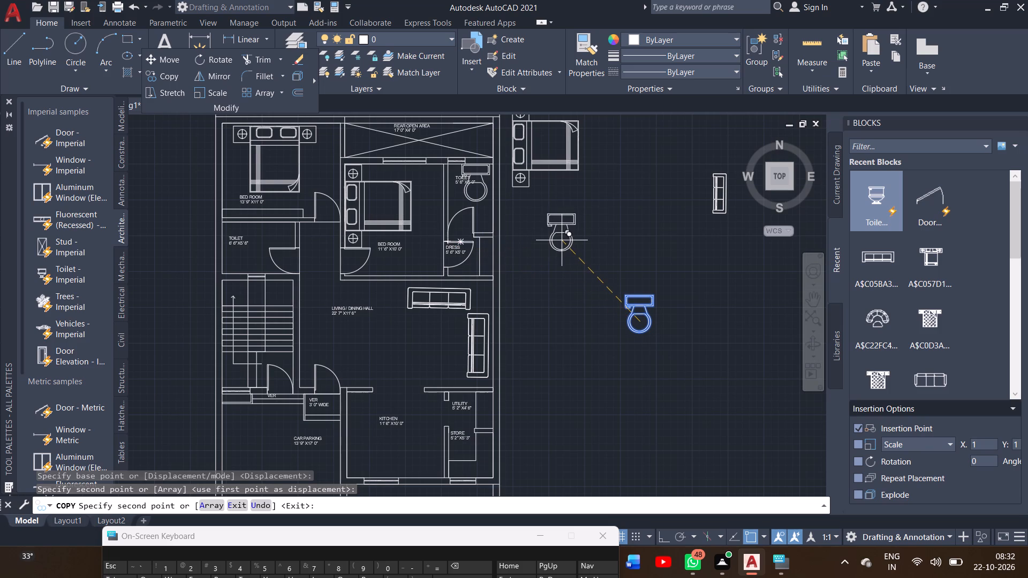
{"action": "left_click", "coordinate": [574, 245]}
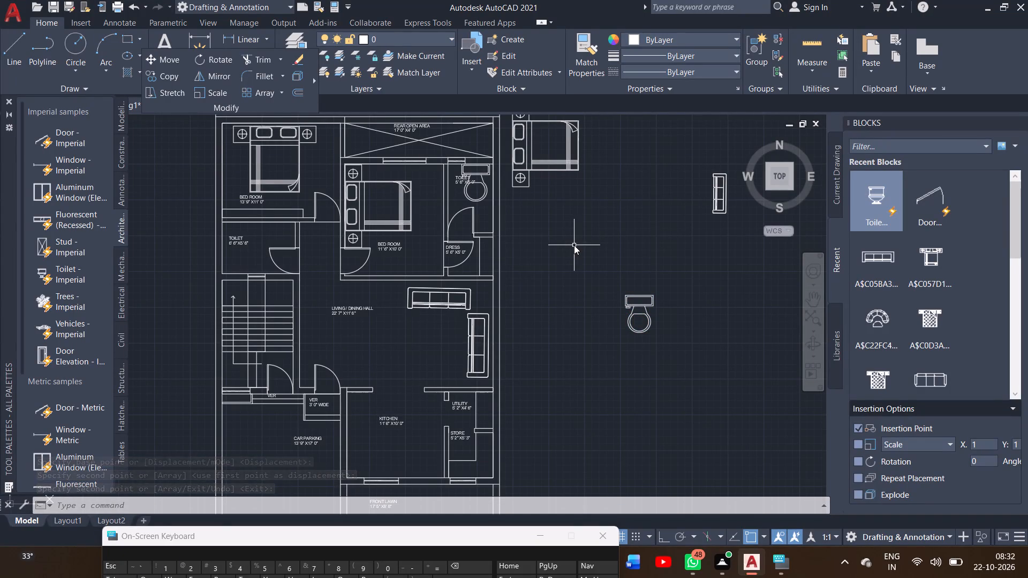
Rotate the spare toilet block outside the plan by about 90° about its tank corner so the tank faces west.
{"action": "left_click", "coordinate": [628, 306]}
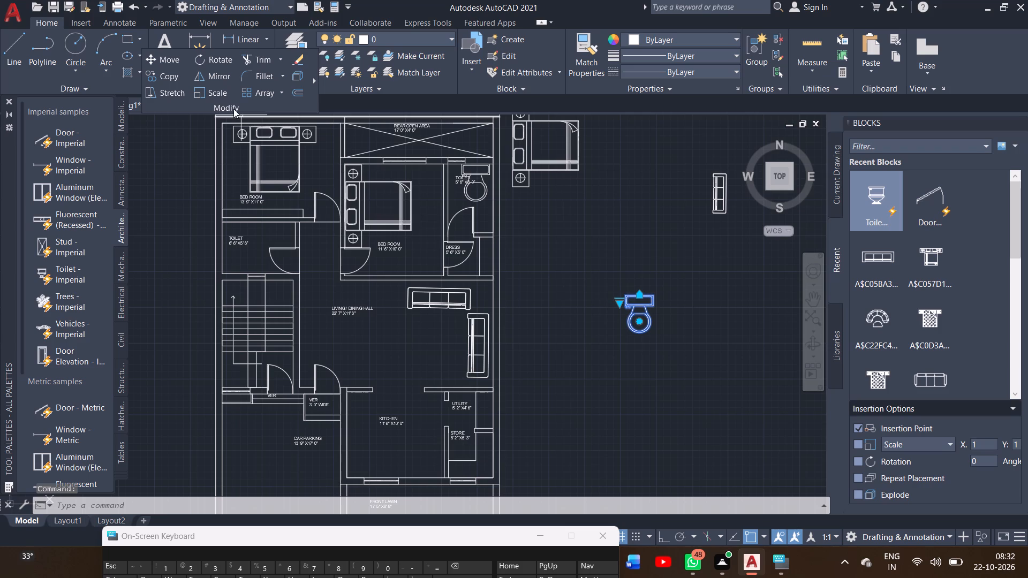
{"action": "left_click", "coordinate": [200, 59]}
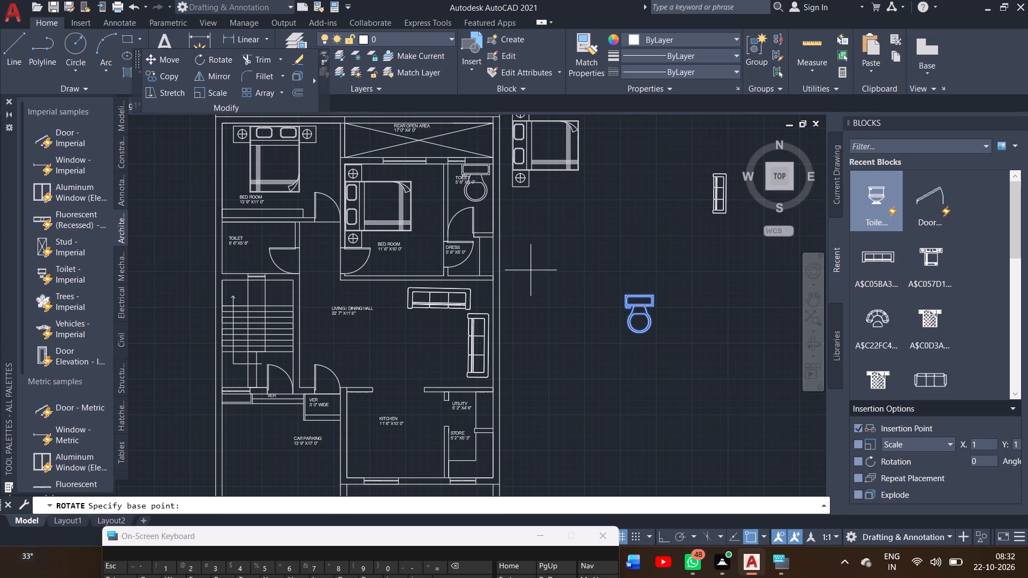
{"action": "left_click_drag", "start_coordinate": [624, 298], "coordinate": [624, 298]}
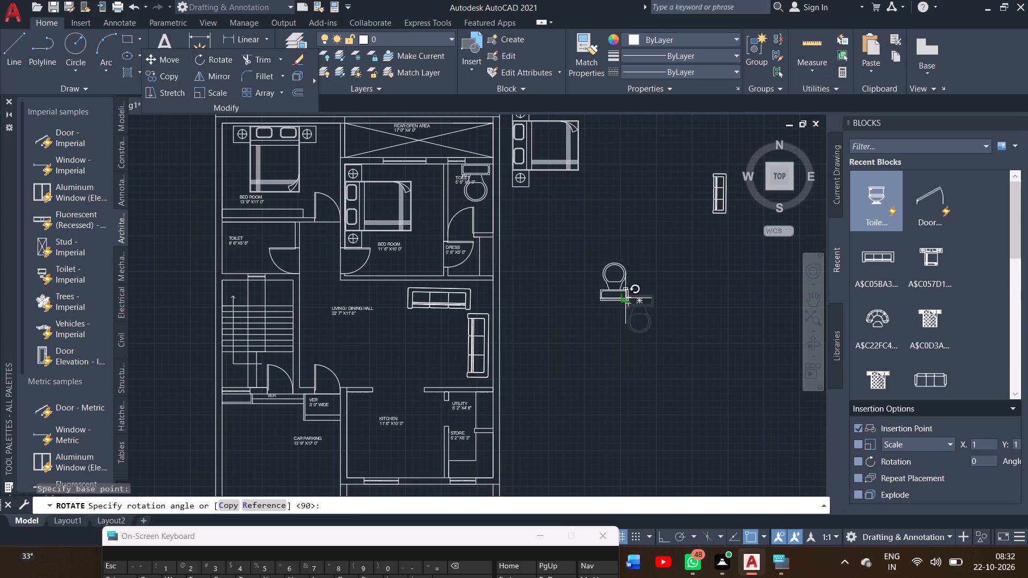
{"action": "left_click_drag", "start_coordinate": [624, 298], "coordinate": [636, 287]}
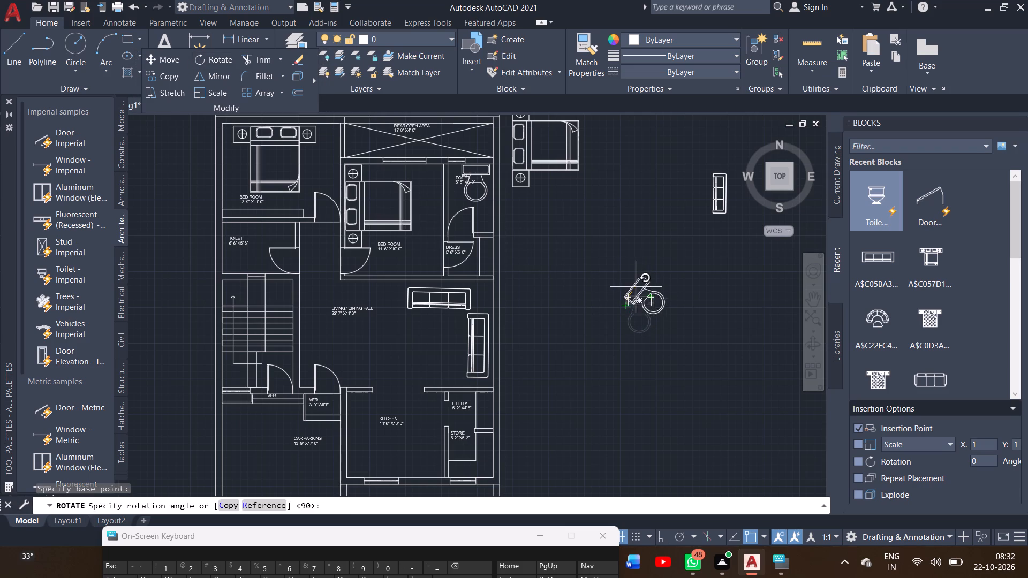
{"action": "left_click_drag", "start_coordinate": [636, 287], "coordinate": [632, 276]}
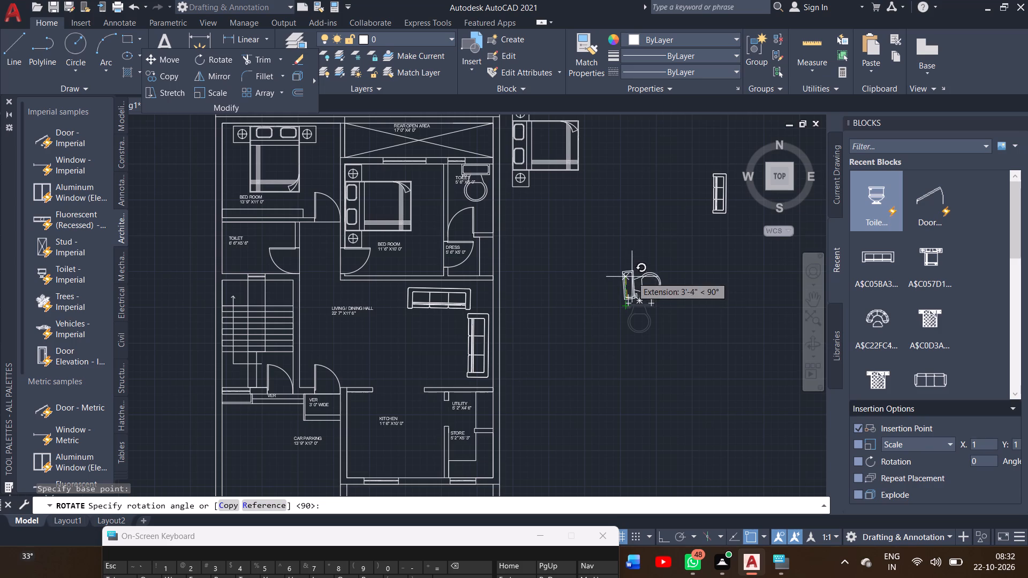
{"action": "left_click_drag", "start_coordinate": [632, 276], "coordinate": [632, 258]}
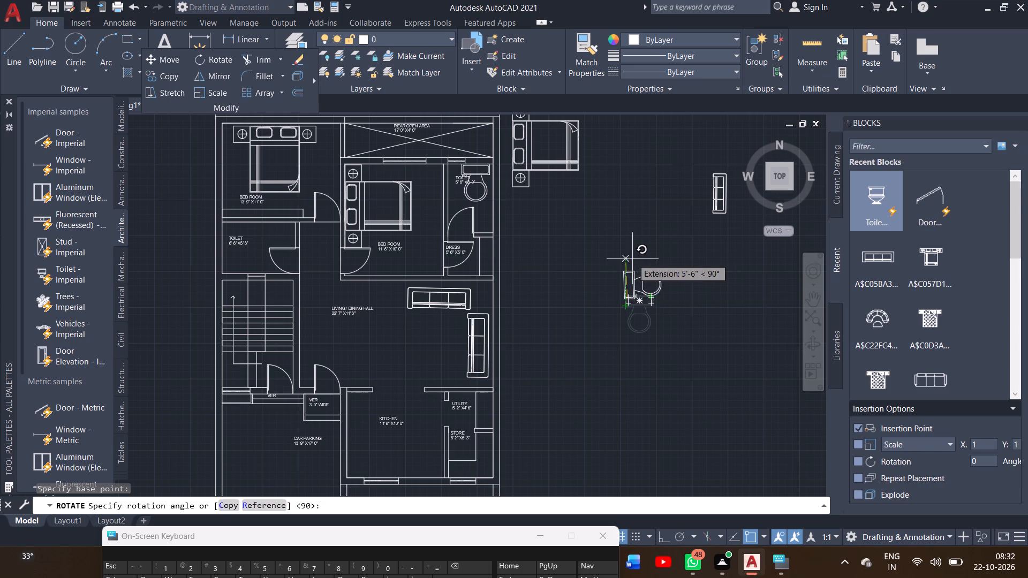
{"action": "left_click", "coordinate": [632, 258]}
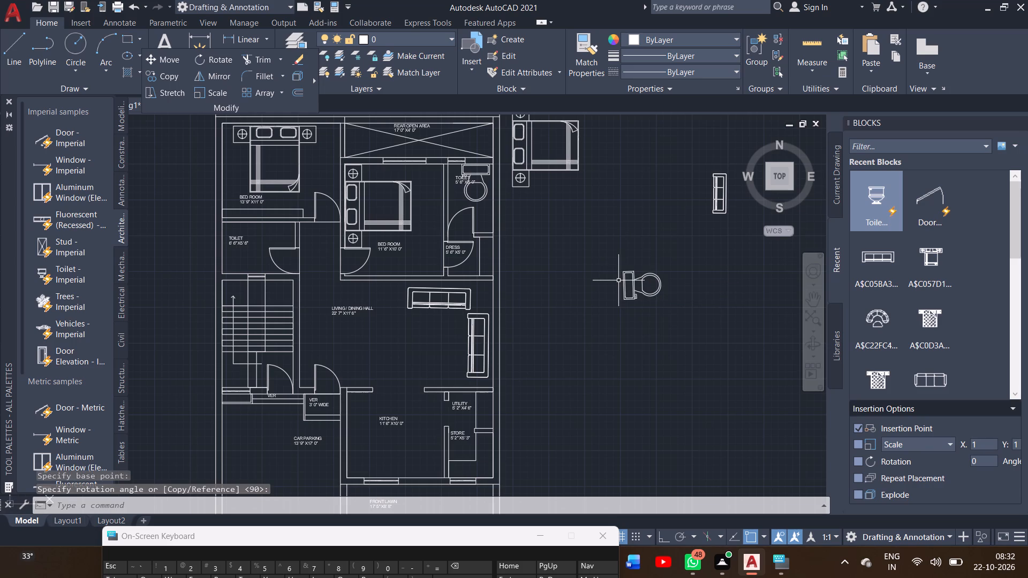
Copy the rotated toilet block to the west wall of the 6' 6" X 5' 6" toilet.
{"action": "left_click", "coordinate": [623, 280]}
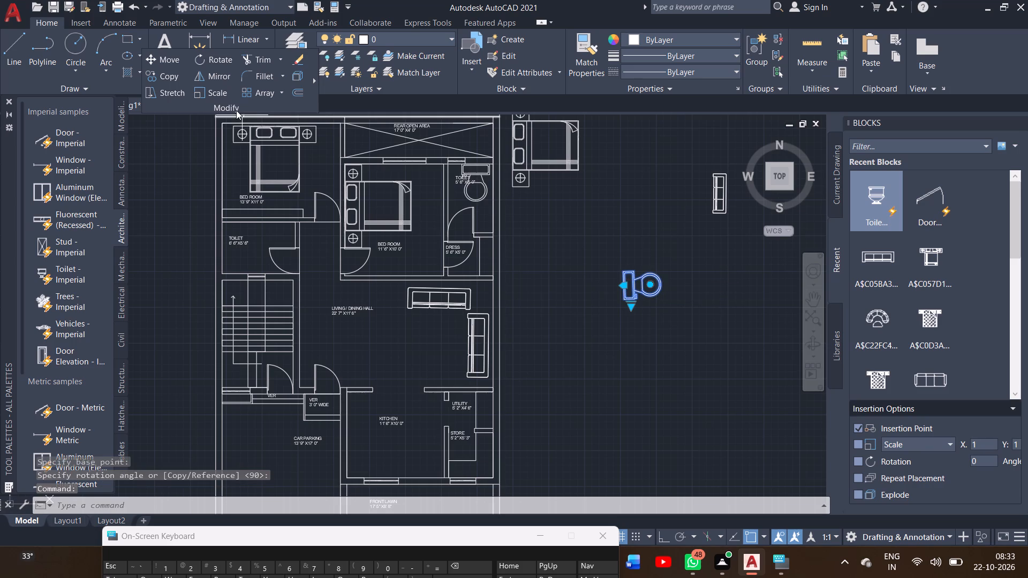
{"action": "left_click", "coordinate": [149, 76]}
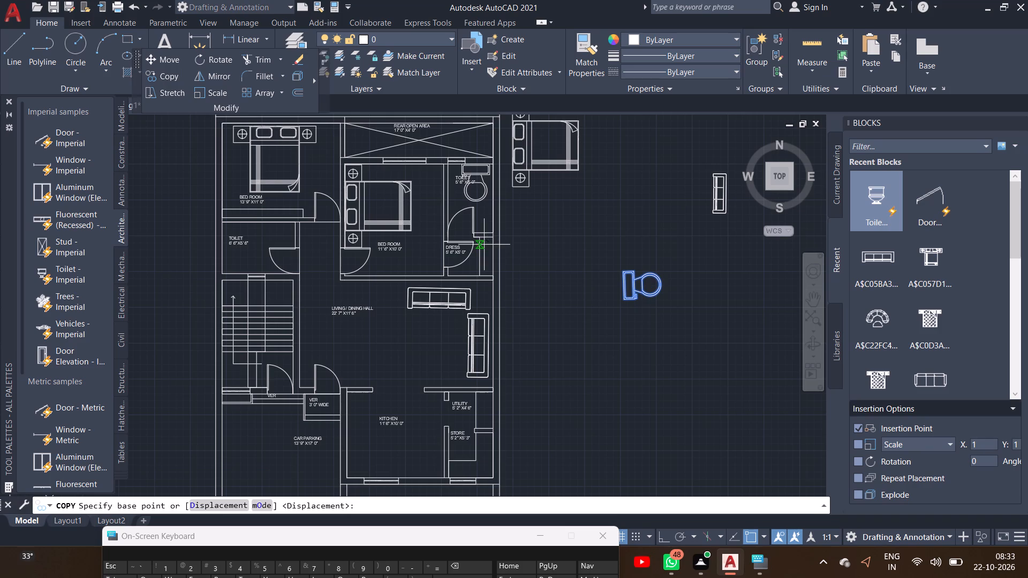
{"action": "left_click_drag", "start_coordinate": [648, 290], "coordinate": [510, 294]}
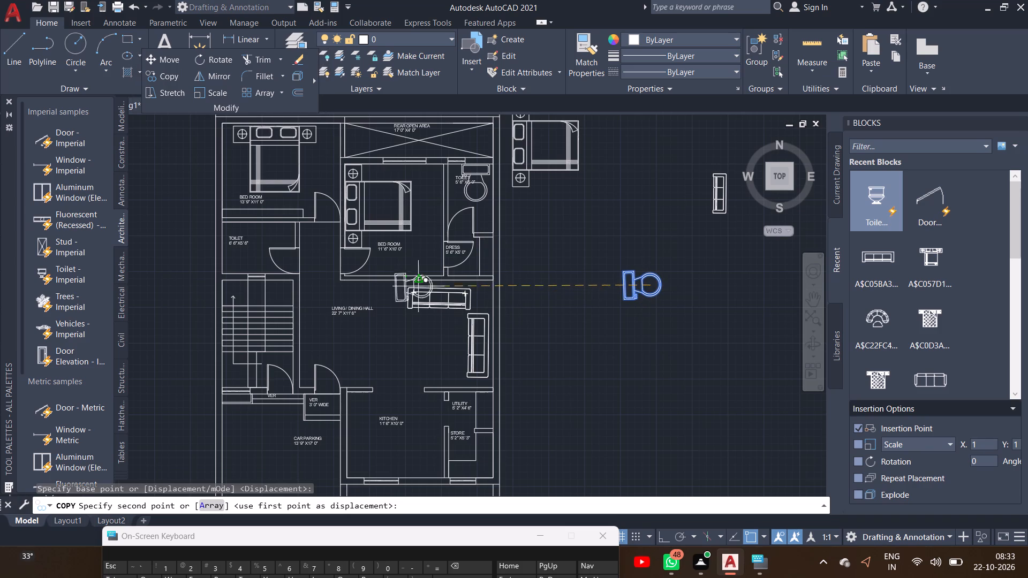
{"action": "left_click", "coordinate": [250, 242]}
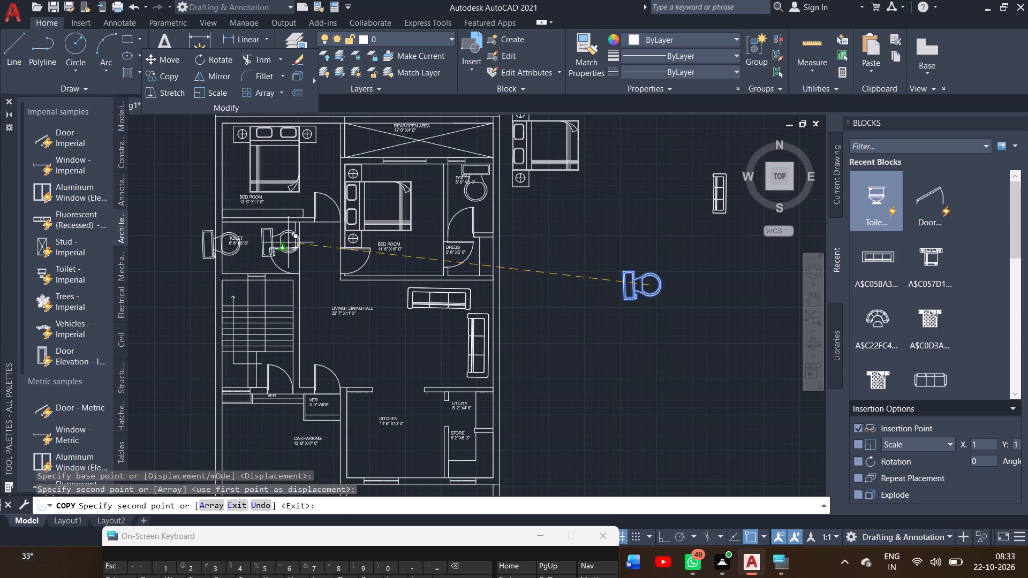
{"action": "right_click", "coordinate": [616, 262]}
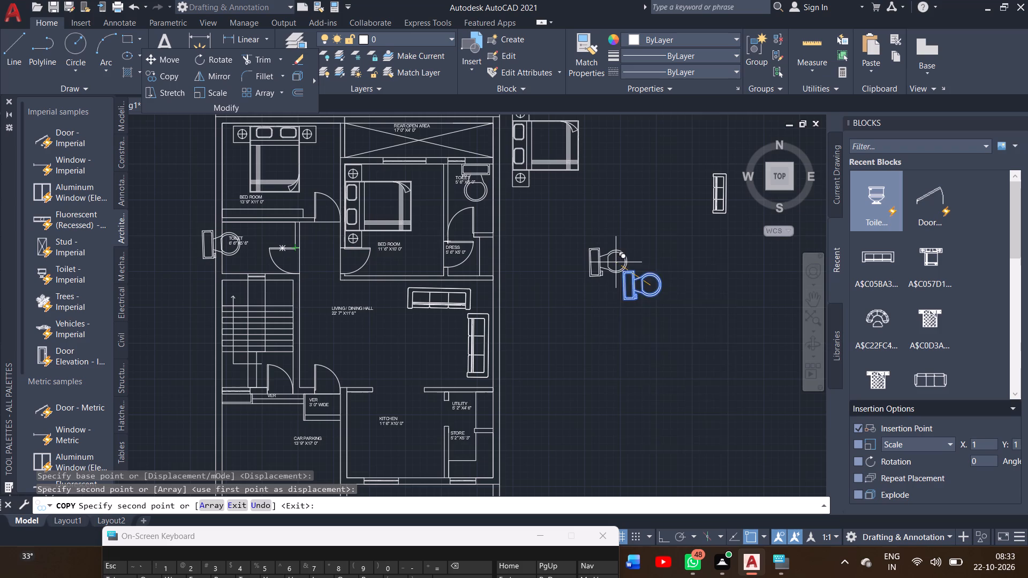
{"action": "left_click", "coordinate": [630, 270]}
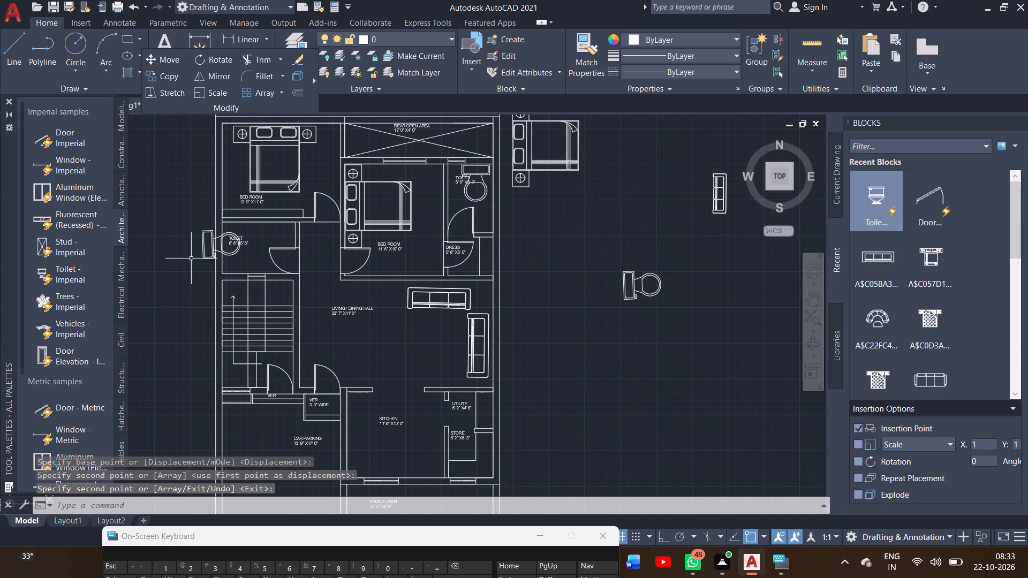
Copy the toilet block overlapping the west wall eastward so the new tank sits just inside the 6' 6" X 5' 6" toilet.
{"action": "scroll", "coordinate": [191, 258], "scroll_direction": "up", "scroll_amount": 2, "text": "ctrl"}
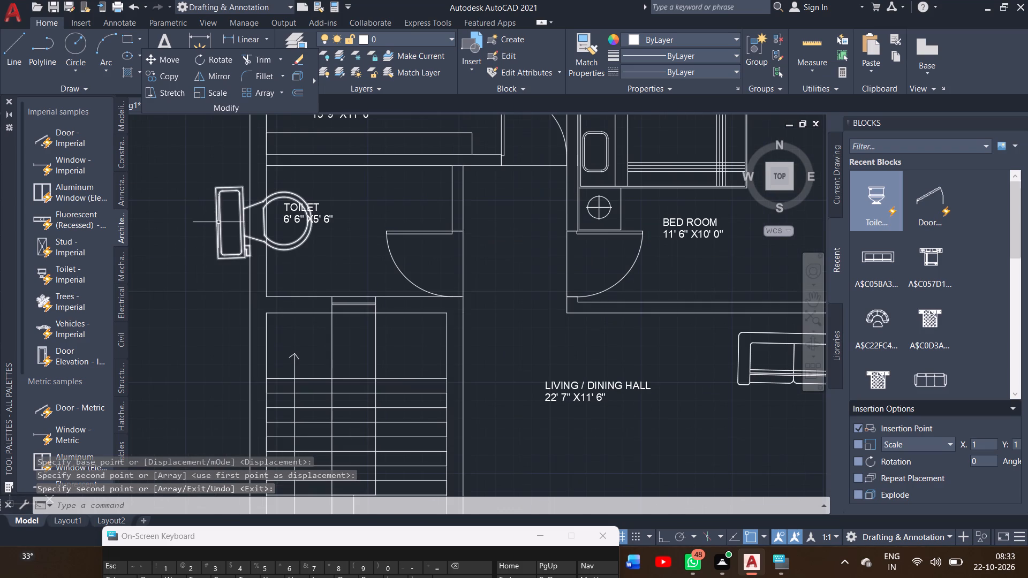
{"action": "left_click", "coordinate": [218, 220]}
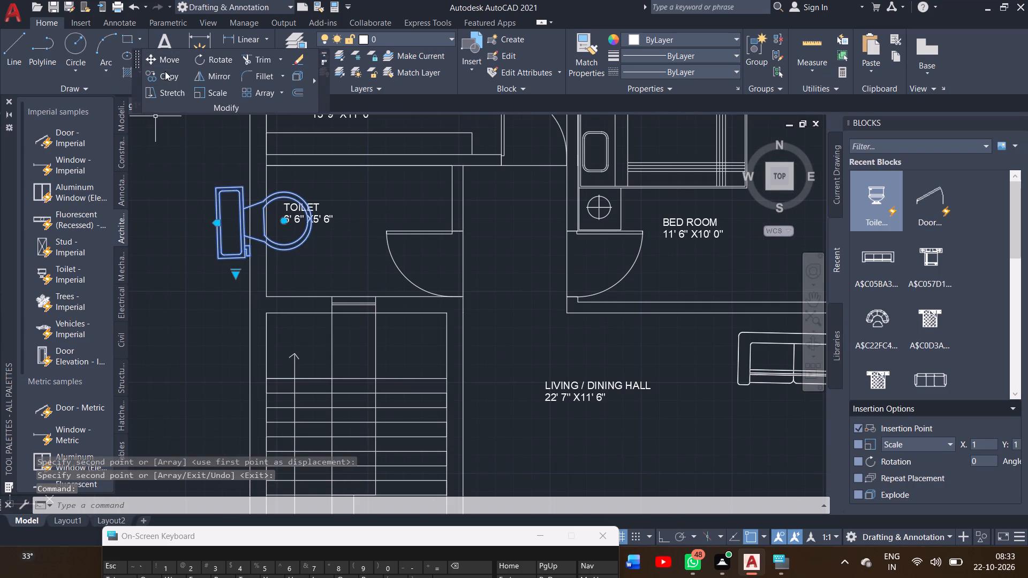
{"action": "left_click", "coordinate": [163, 73]}
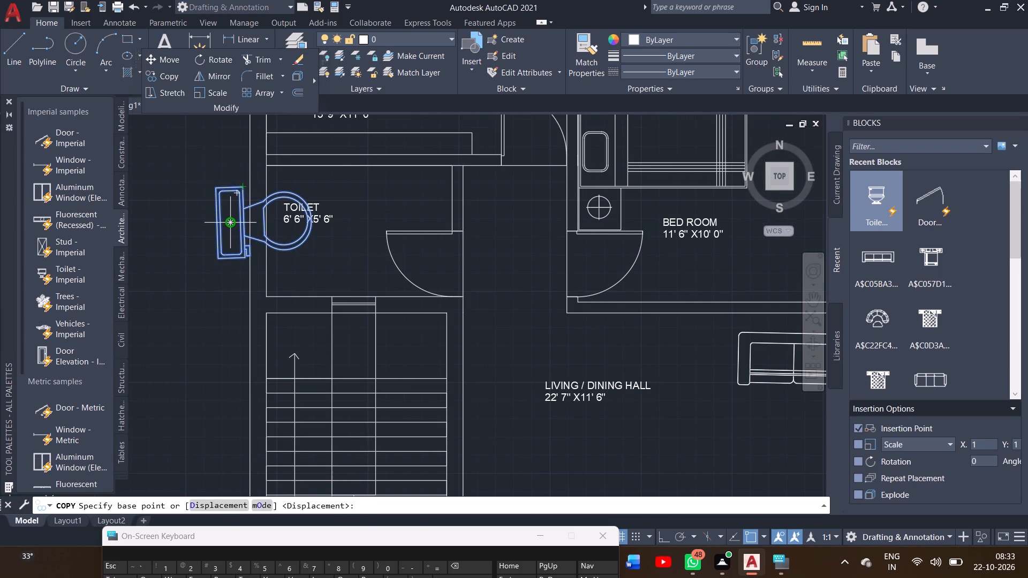
{"action": "left_click_drag", "start_coordinate": [228, 225], "coordinate": [275, 218]}
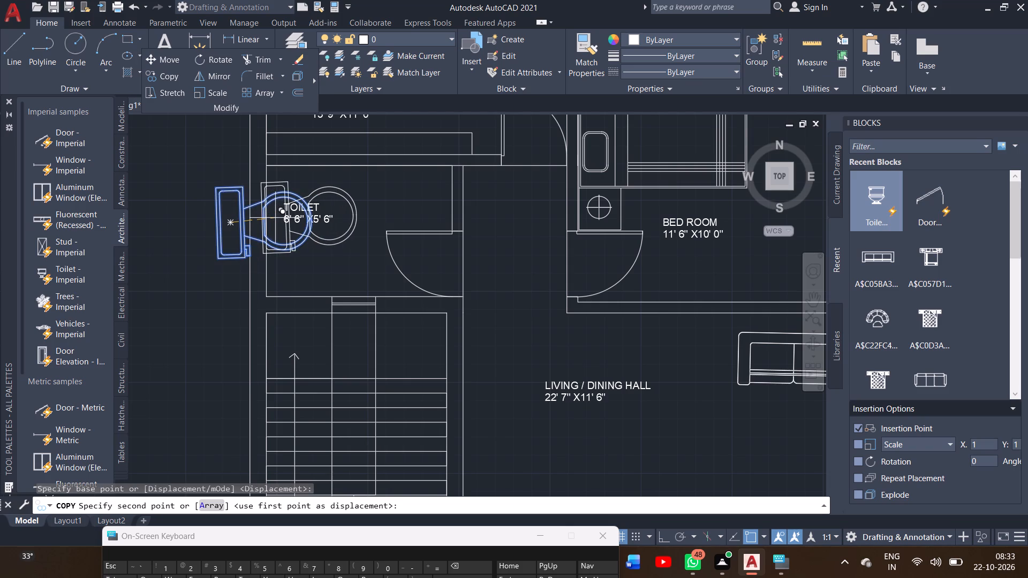
{"action": "left_click_drag", "start_coordinate": [275, 218], "coordinate": [281, 220]}
{"action": "left_click", "coordinate": [281, 220]}
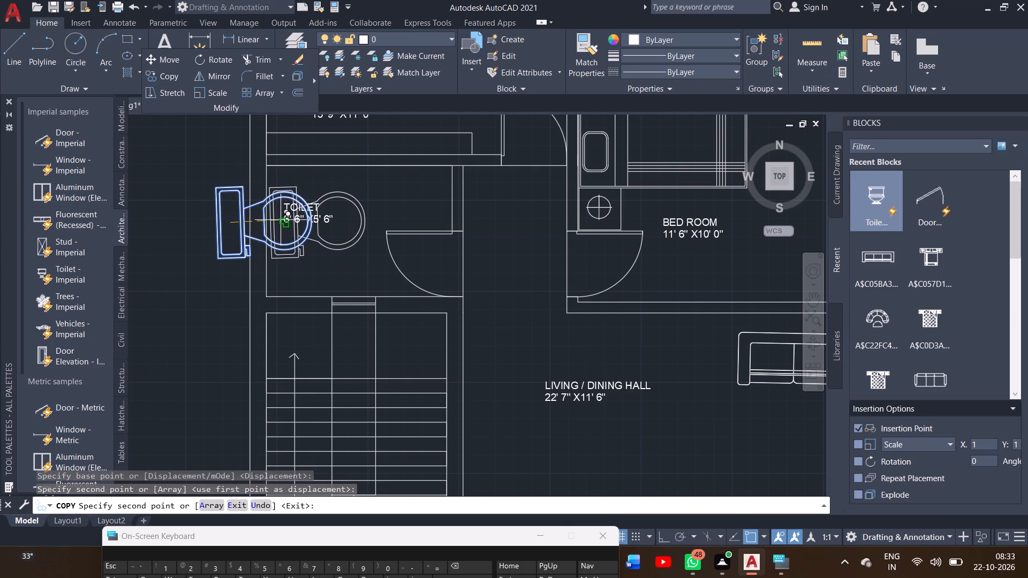
{"action": "right_click", "coordinate": [173, 219]}
{"action": "left_click", "coordinate": [195, 230]}
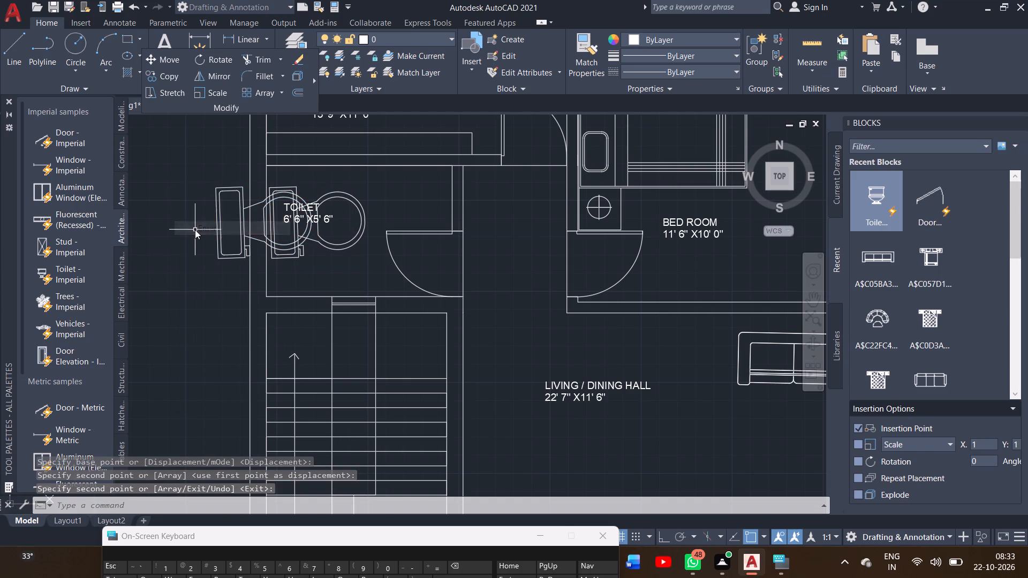
Erase the misplaced toilet block that overlaps the plan's west wall.
{"action": "left_click", "coordinate": [220, 214]}
{"action": "key", "text": "Delete"}
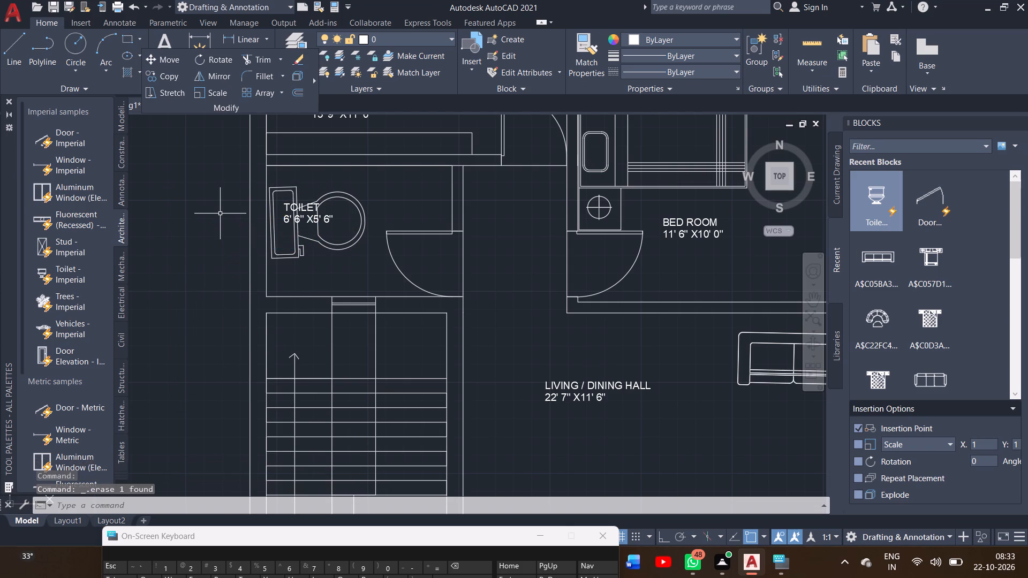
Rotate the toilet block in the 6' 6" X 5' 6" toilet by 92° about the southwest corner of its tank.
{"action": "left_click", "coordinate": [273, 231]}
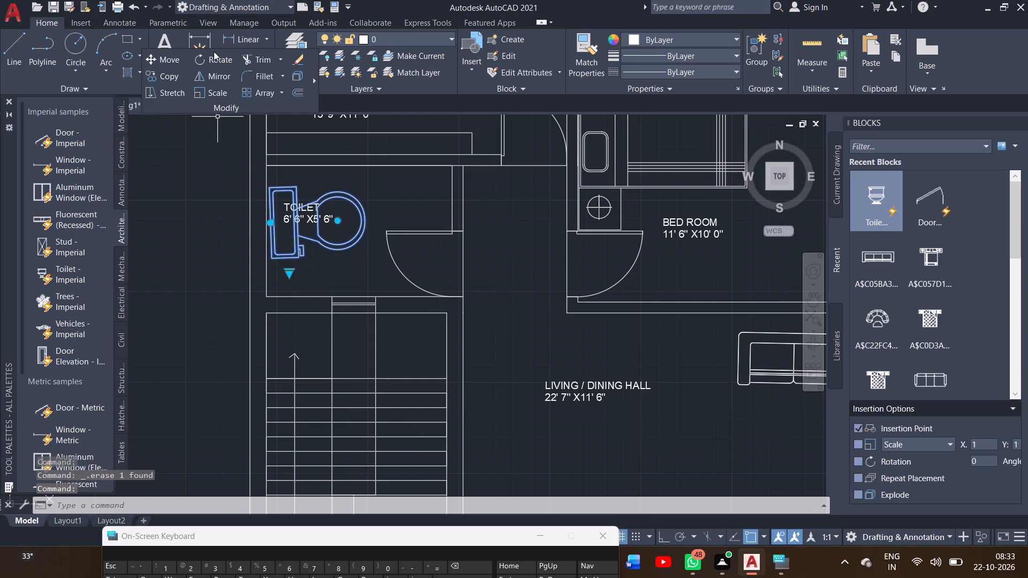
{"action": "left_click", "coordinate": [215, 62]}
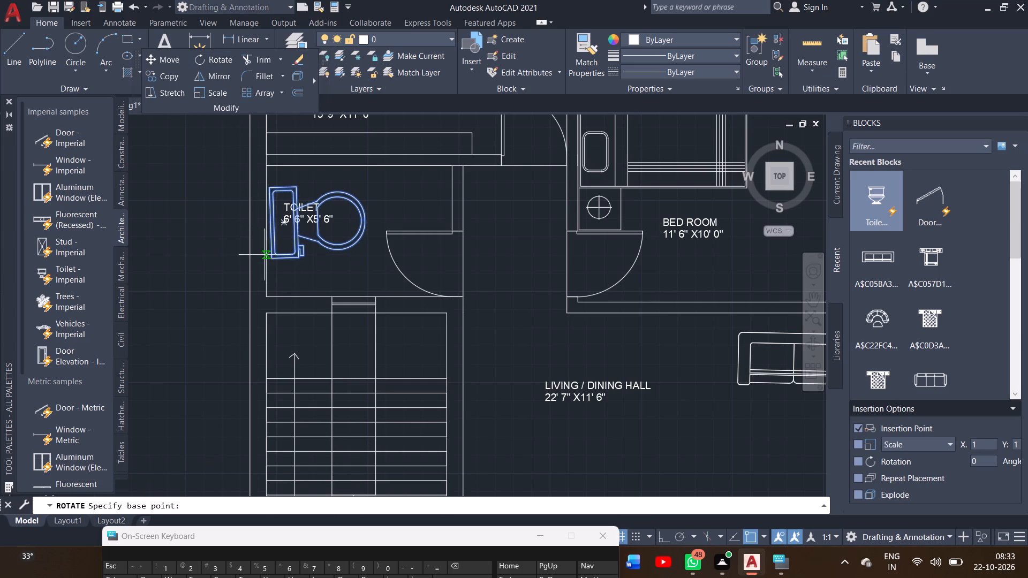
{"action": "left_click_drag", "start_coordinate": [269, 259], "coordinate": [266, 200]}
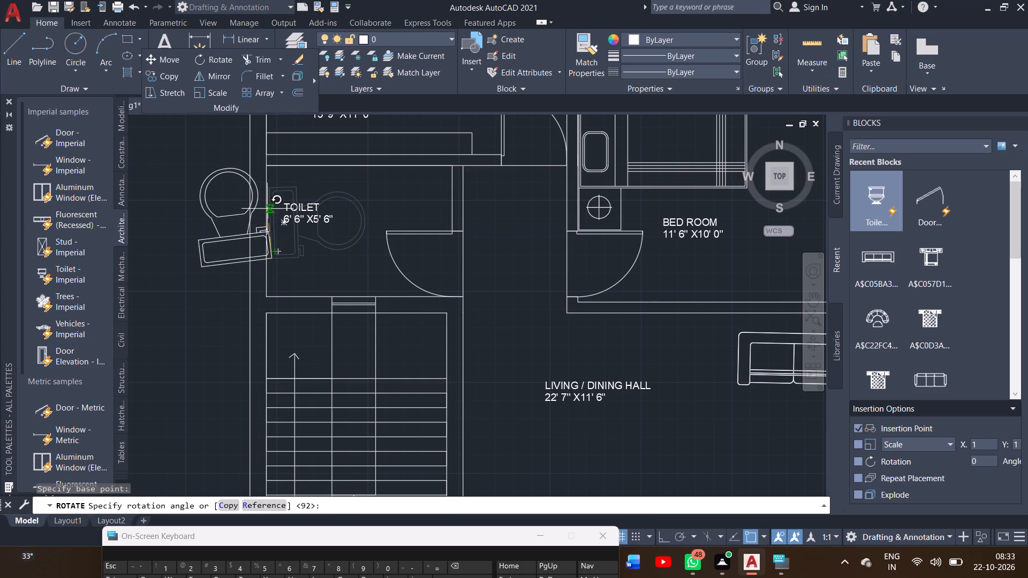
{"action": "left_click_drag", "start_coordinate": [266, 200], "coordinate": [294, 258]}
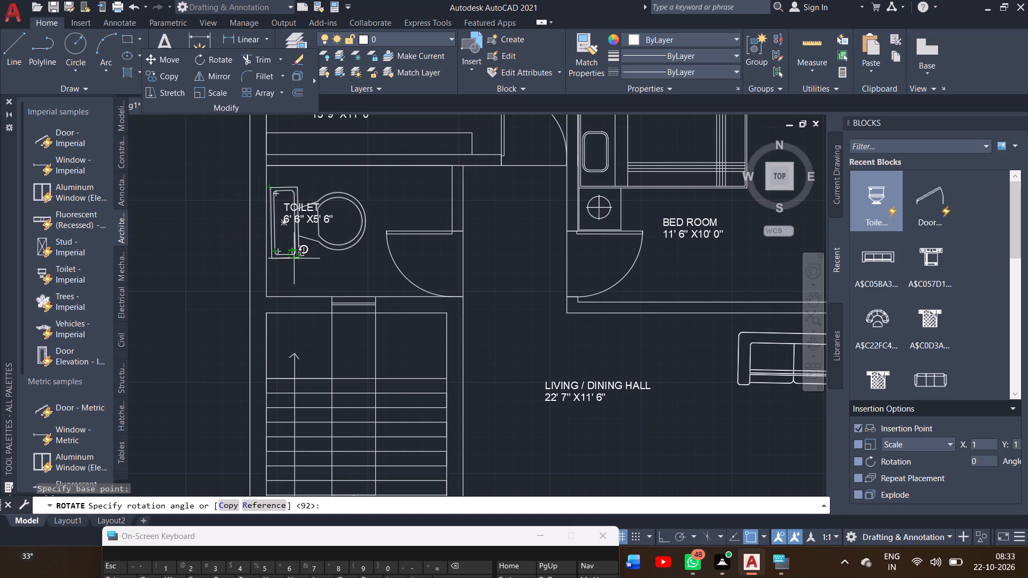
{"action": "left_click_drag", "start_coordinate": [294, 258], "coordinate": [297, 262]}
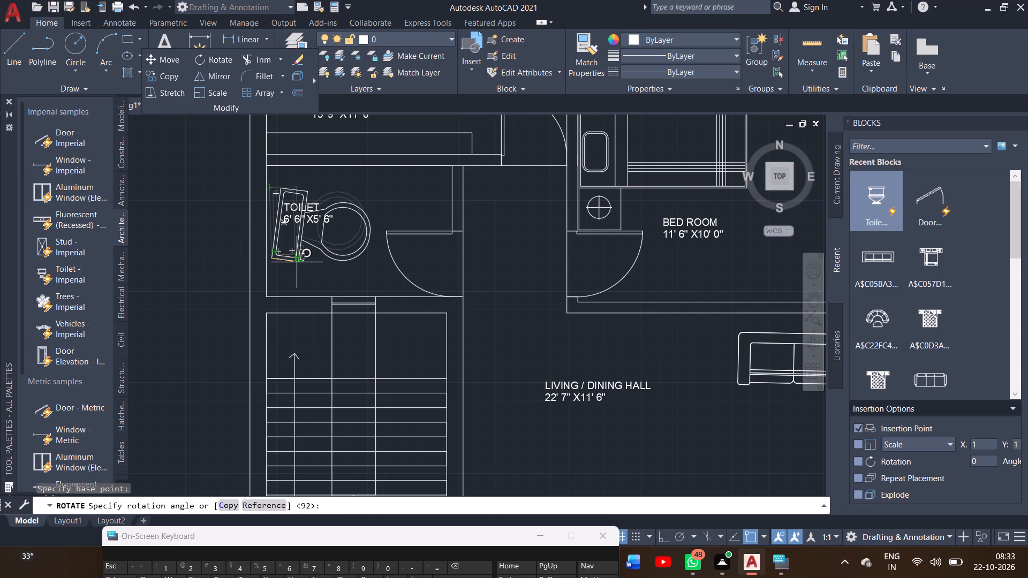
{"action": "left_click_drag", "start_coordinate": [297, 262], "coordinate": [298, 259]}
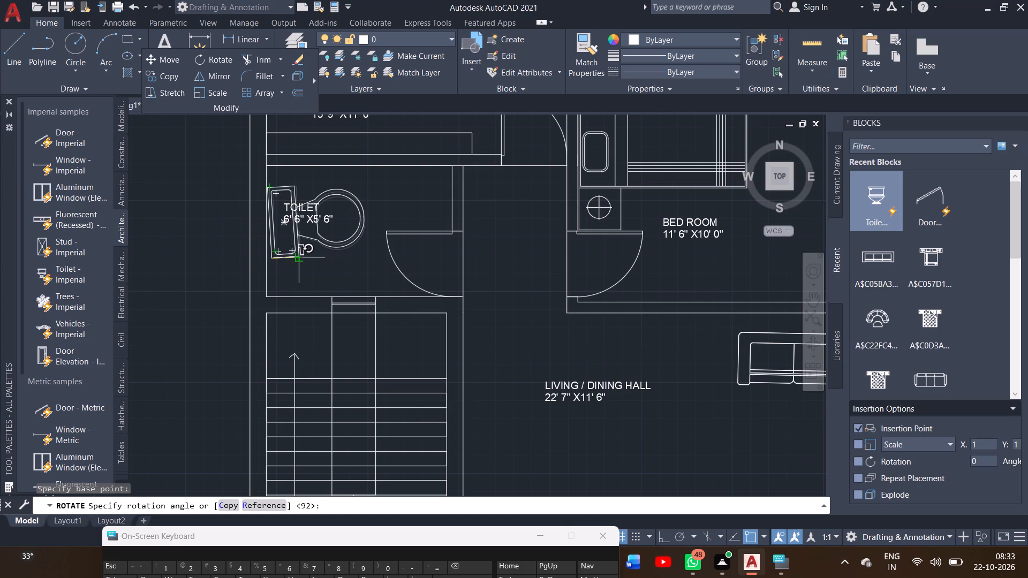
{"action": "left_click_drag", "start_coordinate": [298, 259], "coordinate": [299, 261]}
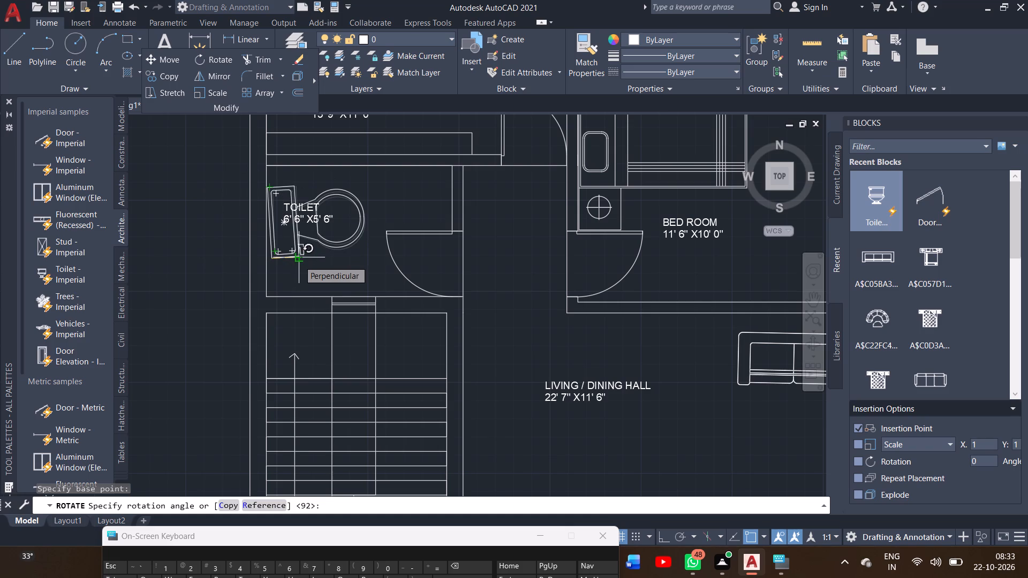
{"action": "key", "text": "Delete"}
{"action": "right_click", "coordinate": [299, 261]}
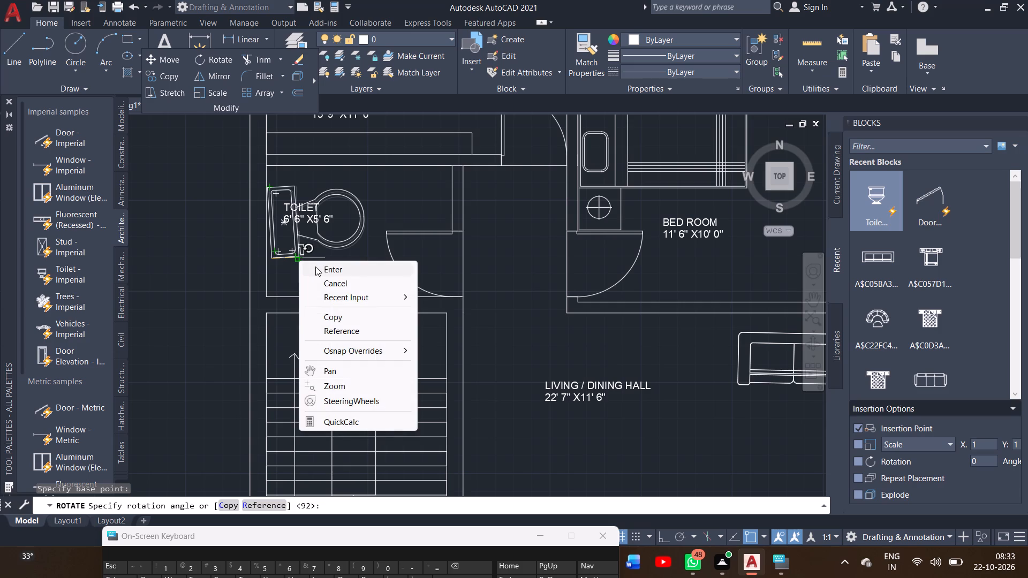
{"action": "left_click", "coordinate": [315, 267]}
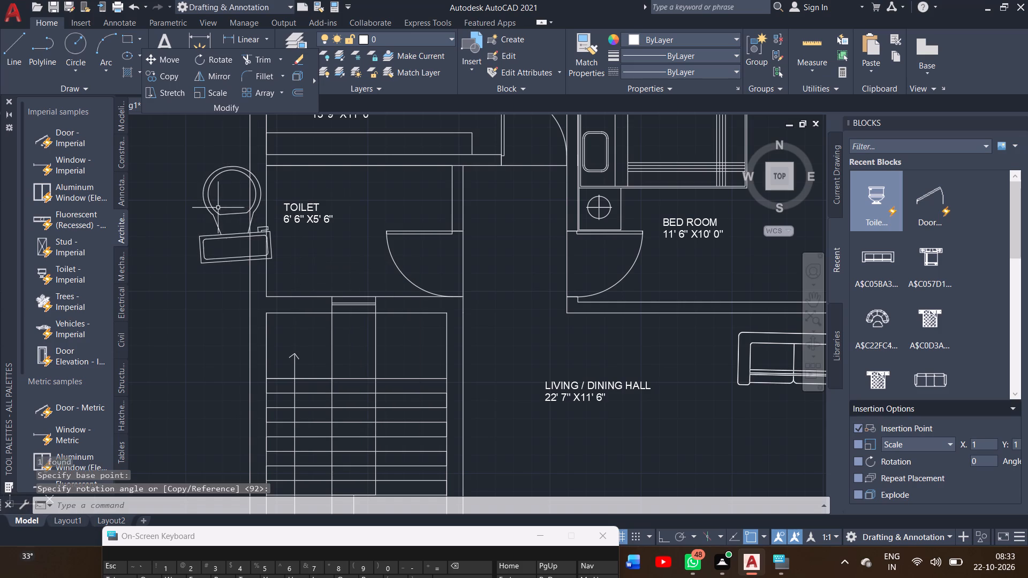
Erase the rotated toilet block that lies across the plan's west wall.
{"action": "left_click", "coordinate": [208, 202]}
{"action": "key", "text": "Delete"}
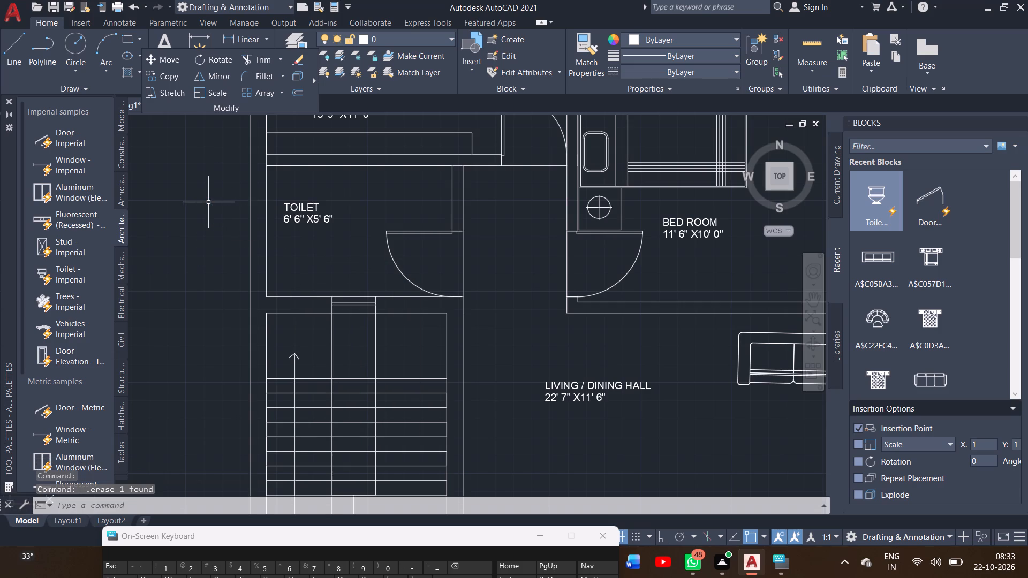
Insert a new toilet block in the empty area east of the plan and set its view to Round (Plan).
{"action": "scroll", "coordinate": [282, 262], "scroll_direction": "down", "scroll_amount": 2, "text": "ctrl"}
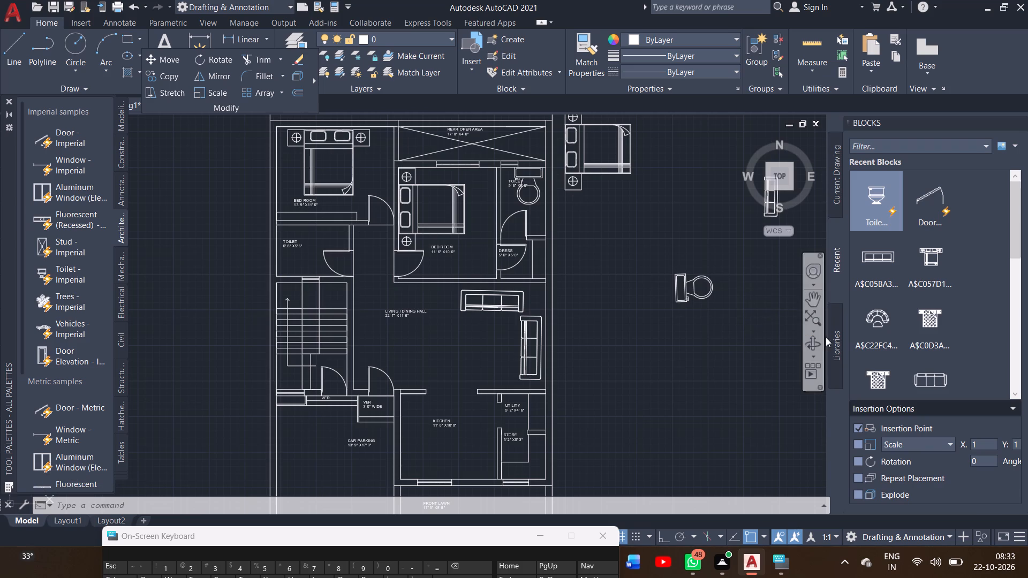
{"action": "left_click_drag", "start_coordinate": [879, 210], "coordinate": [735, 234]}
{"action": "left_click", "coordinate": [735, 234]}
{"action": "right_click", "coordinate": [735, 234]}
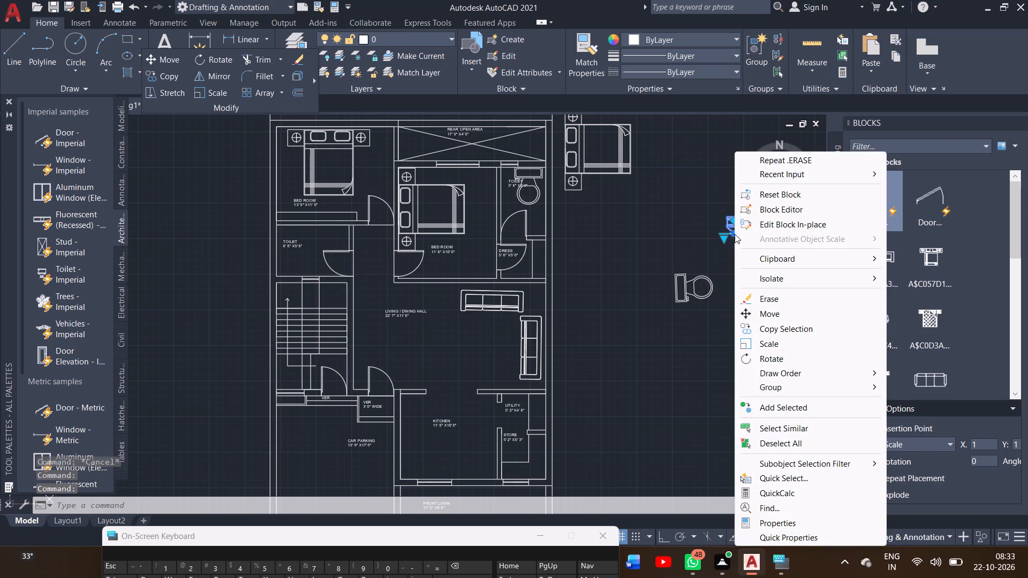
{"action": "left_click", "coordinate": [724, 233]}
{"action": "left_click", "coordinate": [724, 233]}
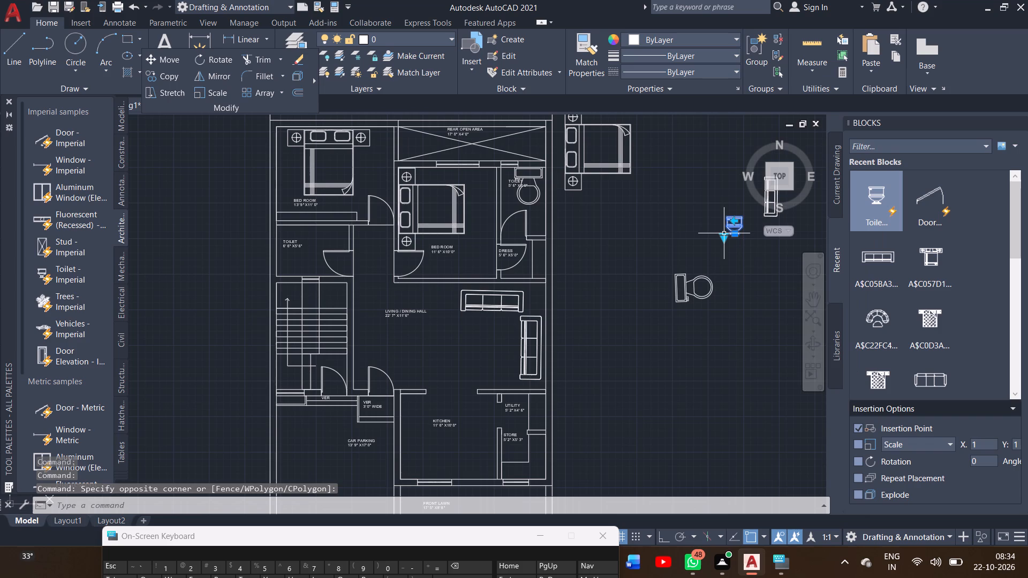
{"action": "left_click", "coordinate": [724, 238]}
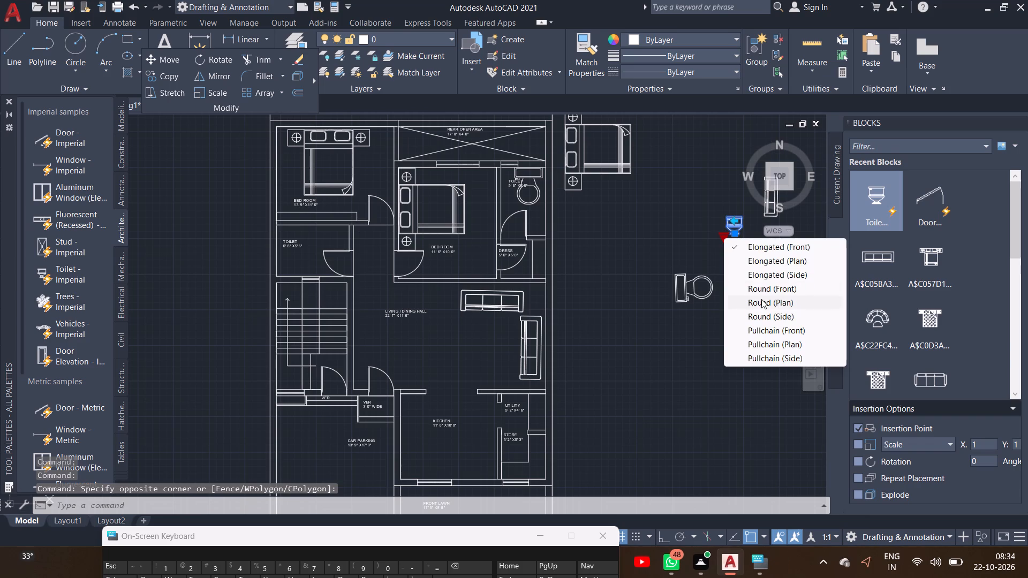
{"action": "left_click", "coordinate": [762, 299]}
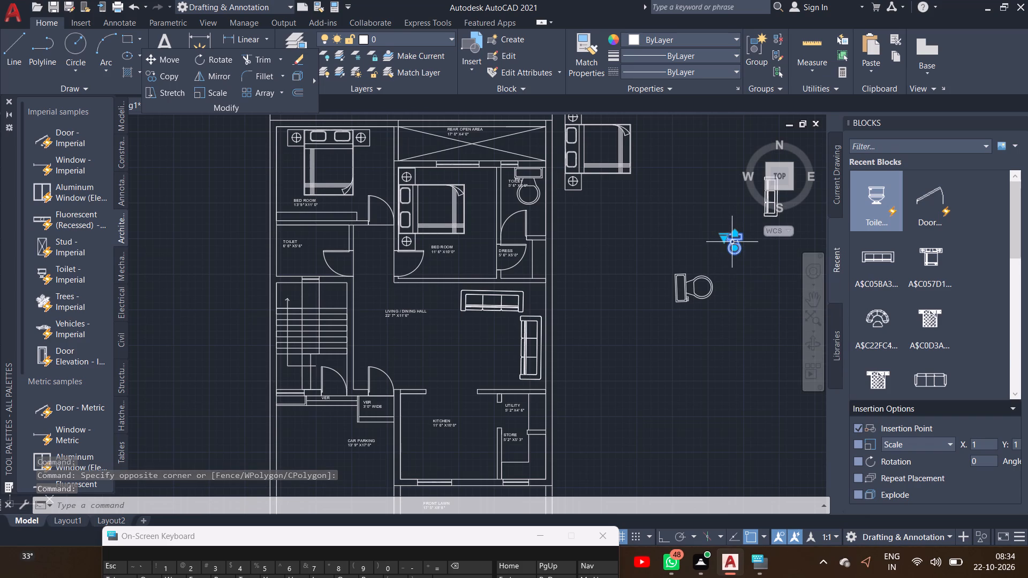
Rotate the new small toilet block outside the plan by about 90° about its tank corner so the tank faces west.
{"action": "left_click", "coordinate": [806, 299]}
{"action": "left_click_drag", "start_coordinate": [764, 290], "coordinate": [576, 316]}
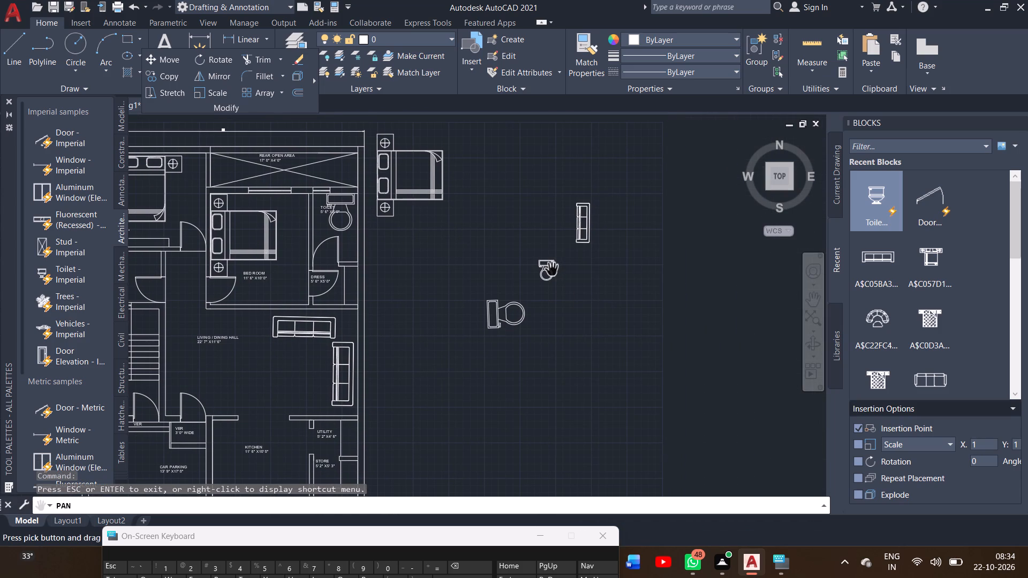
{"action": "scroll", "coordinate": [552, 270], "scroll_direction": "up", "scroll_amount": 3, "text": "ctrl"}
{"action": "left_click", "coordinate": [552, 270]}
{"action": "right_click", "coordinate": [552, 270]}
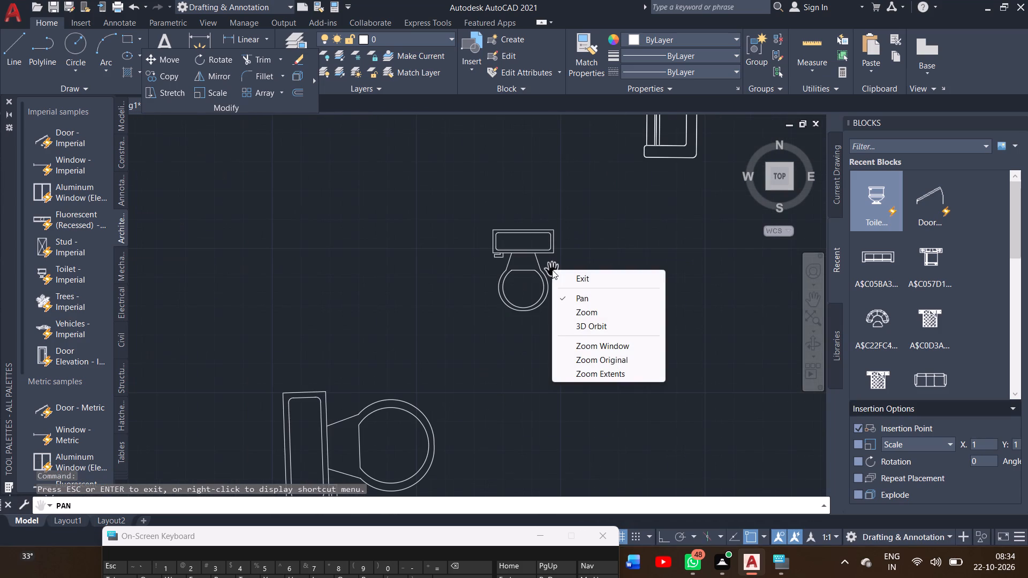
{"action": "left_click", "coordinate": [565, 276]}
{"action": "left_click", "coordinate": [543, 272]}
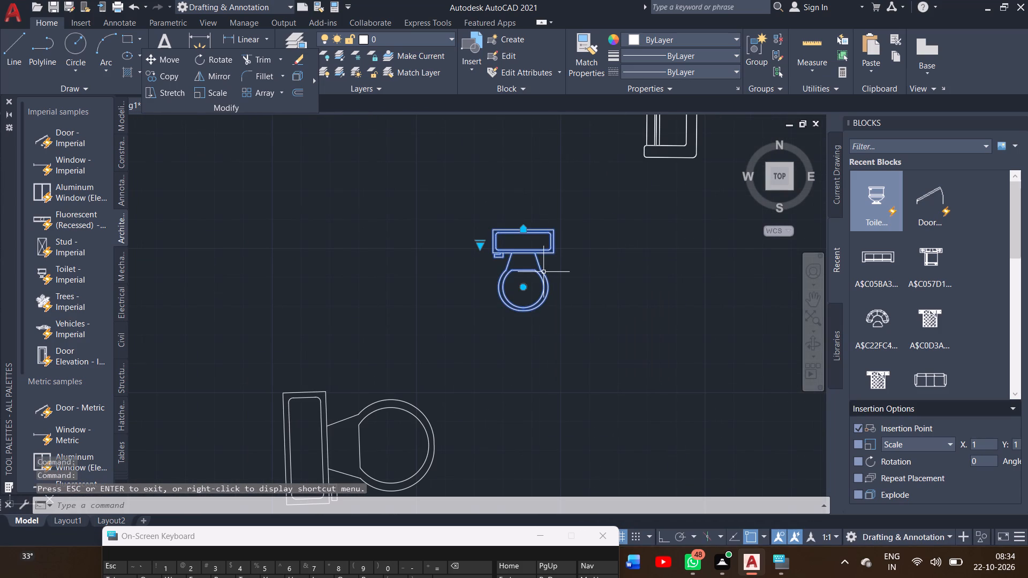
{"action": "left_click", "coordinate": [215, 66]}
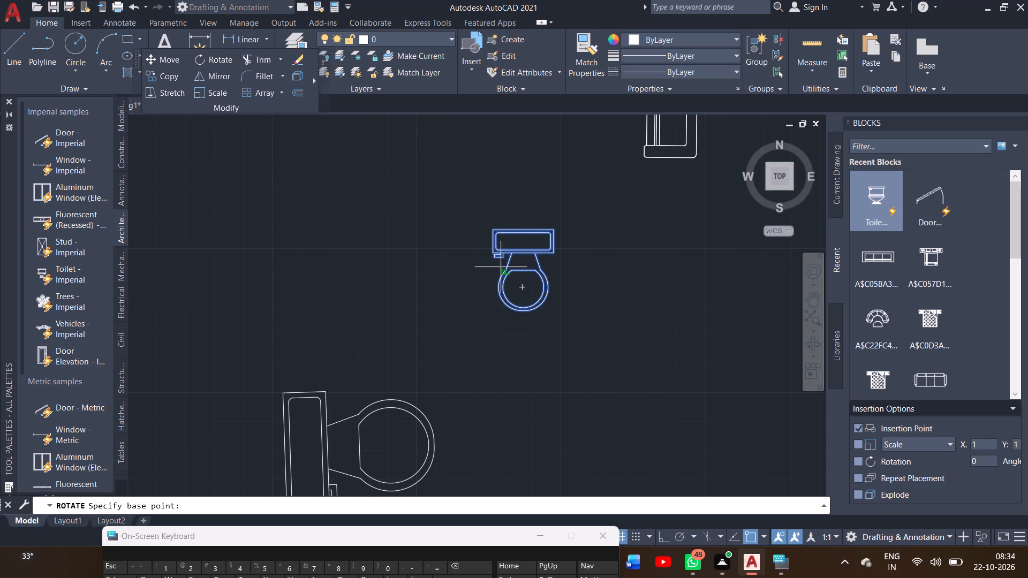
{"action": "left_click_drag", "start_coordinate": [492, 256], "coordinate": [498, 253]}
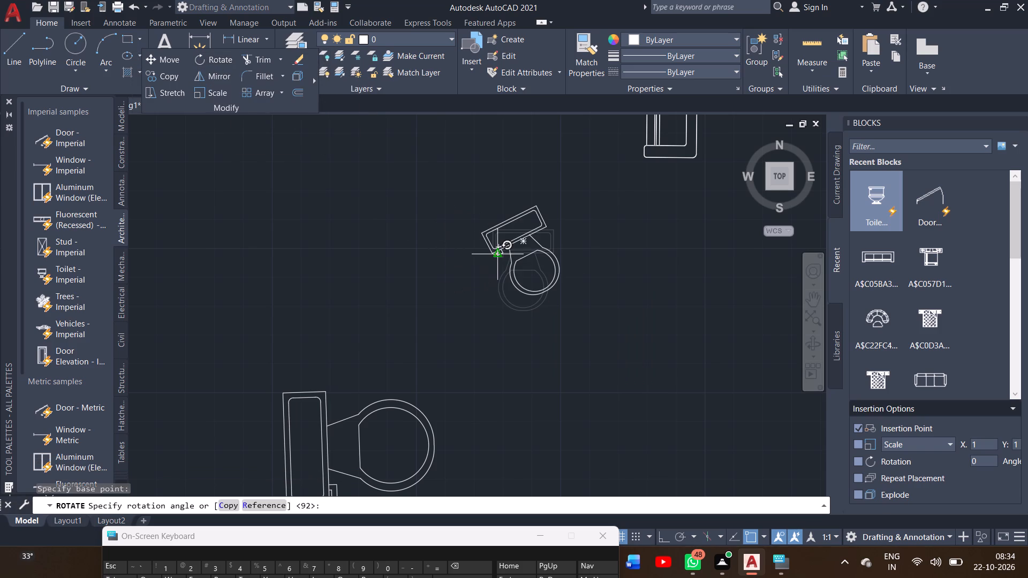
{"action": "left_click_drag", "start_coordinate": [498, 253], "coordinate": [493, 229]}
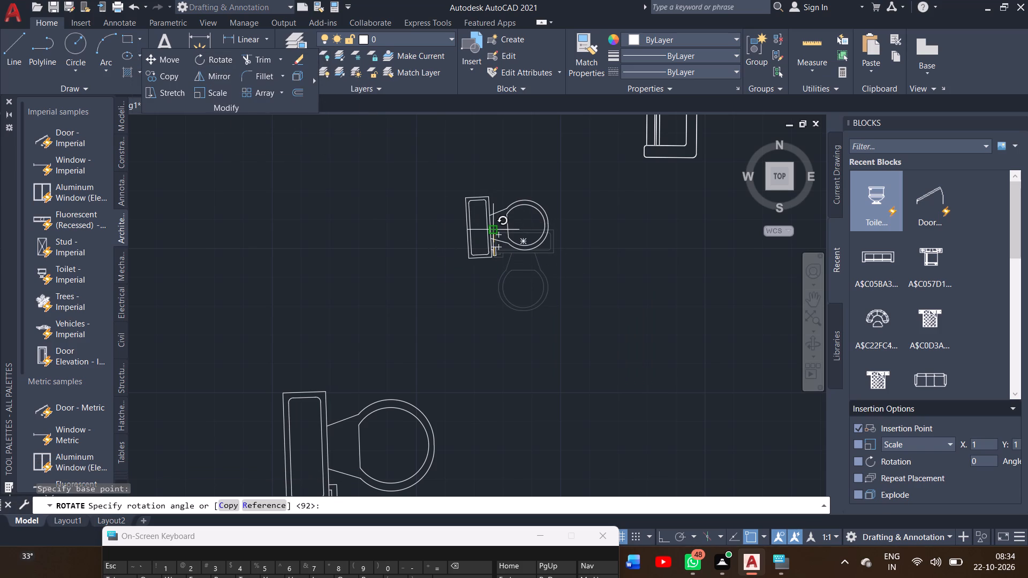
{"action": "left_click_drag", "start_coordinate": [493, 229], "coordinate": [501, 229]}
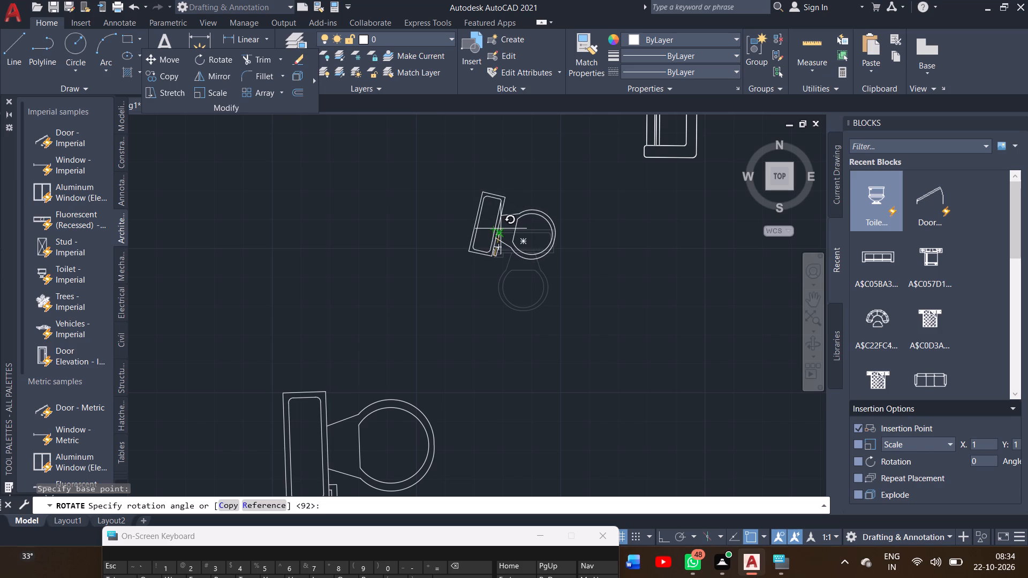
{"action": "left_click_drag", "start_coordinate": [501, 229], "coordinate": [493, 195]}
{"action": "left_click", "coordinate": [493, 195]}
Scale up the small toilet block outside the plan about its tank corner to roughly the size of the other spare toilet block.
{"action": "scroll", "coordinate": [415, 223], "scroll_direction": "down", "scroll_amount": 5, "text": "ctrl"}
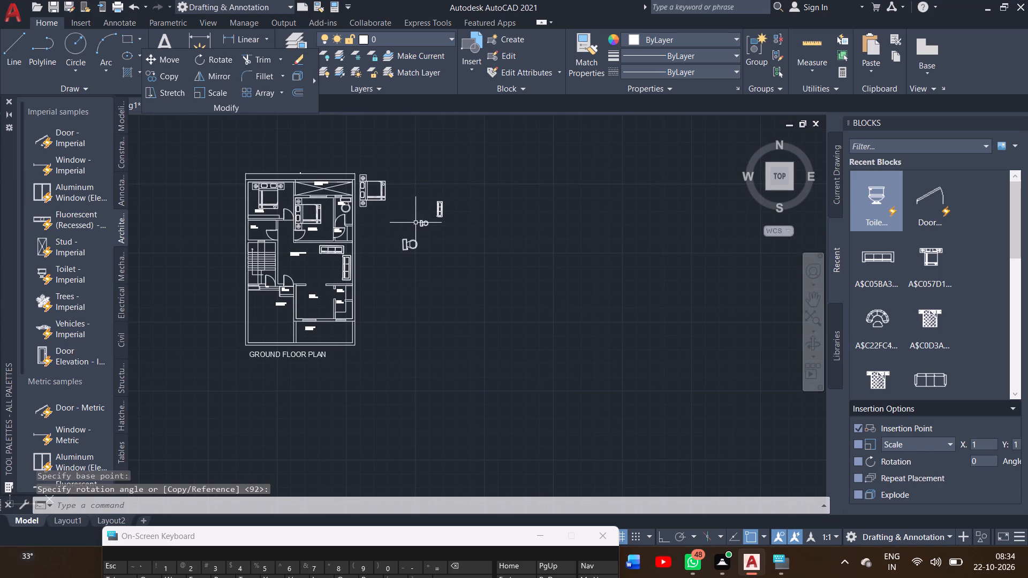
{"action": "scroll", "coordinate": [415, 223], "scroll_direction": "up", "scroll_amount": 2, "text": "ctrl"}
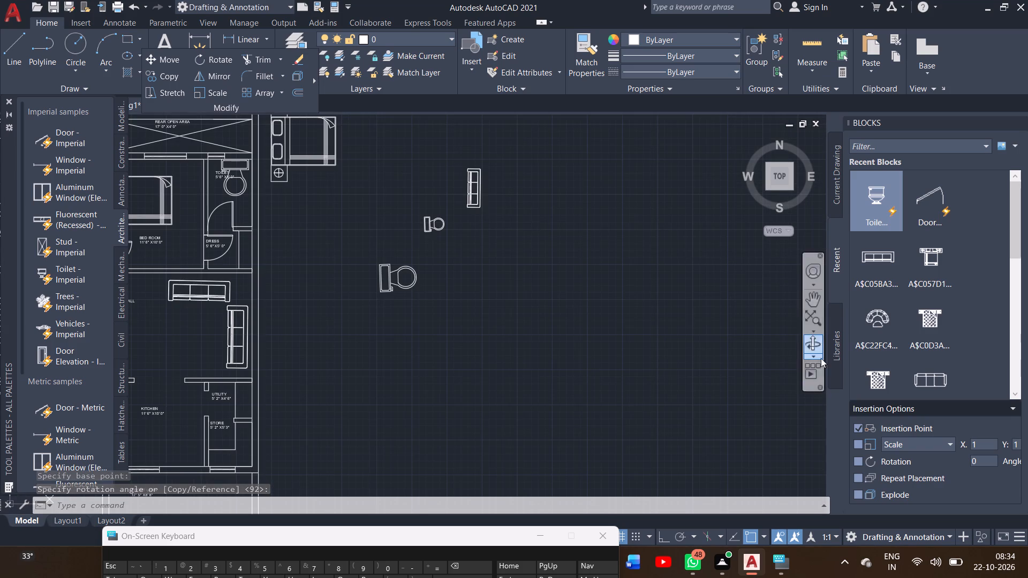
{"action": "left_click", "coordinate": [811, 302]}
{"action": "left_click_drag", "start_coordinate": [554, 310], "coordinate": [714, 320]}
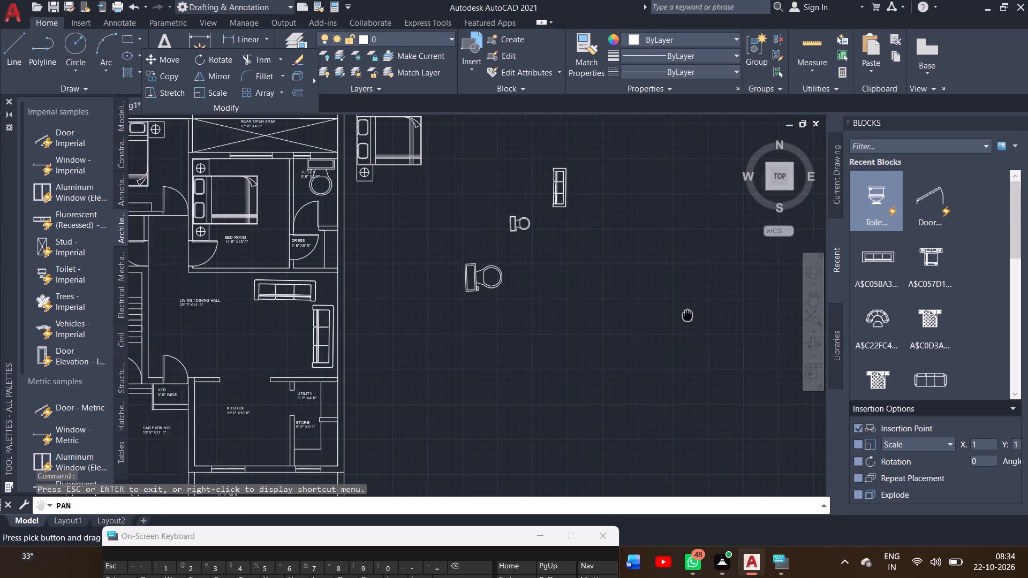
{"action": "left_click_drag", "start_coordinate": [714, 320], "coordinate": [783, 326]}
{"action": "right_click", "coordinate": [750, 325]}
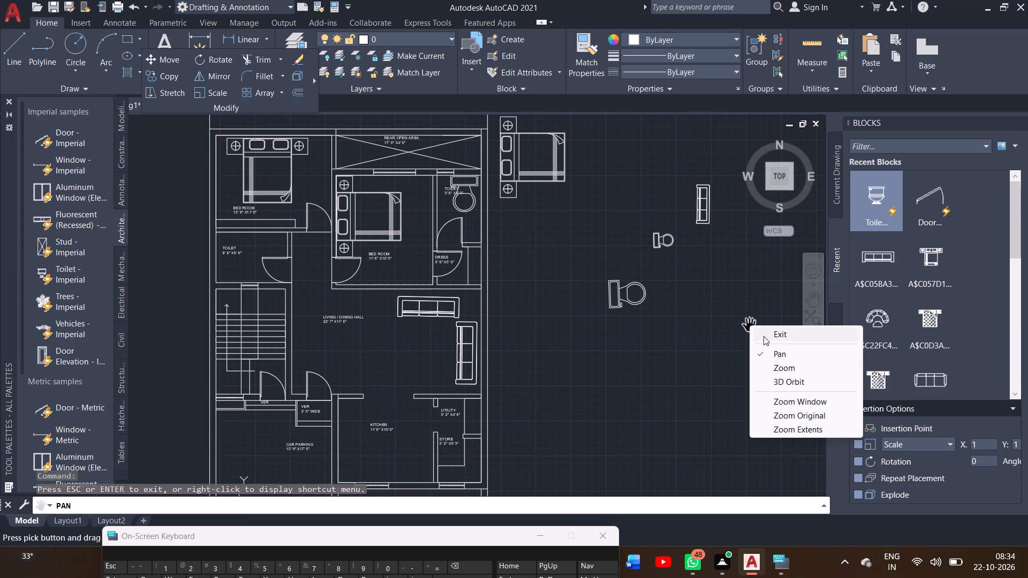
{"action": "left_click", "coordinate": [764, 336]}
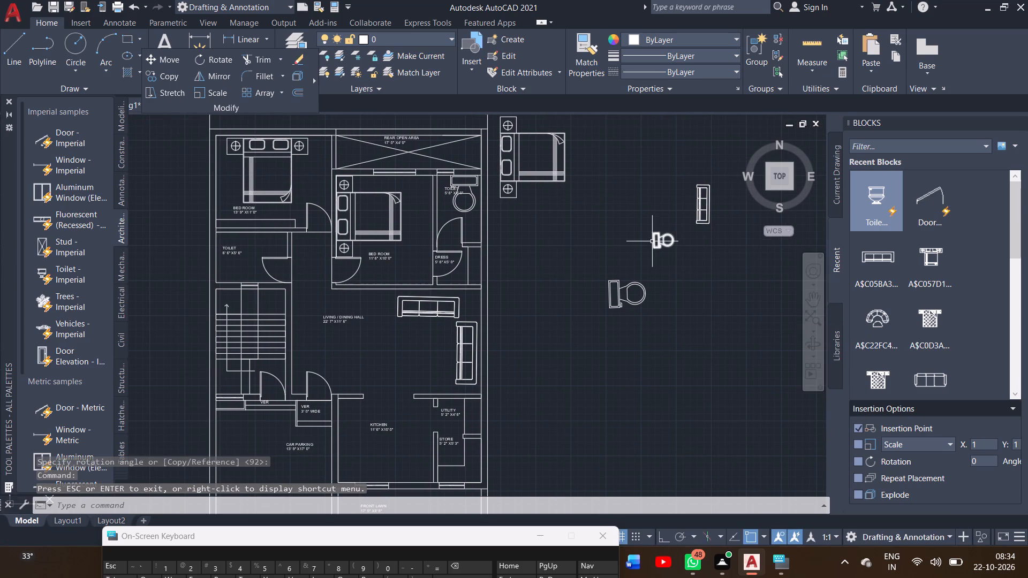
{"action": "left_click", "coordinate": [655, 242]}
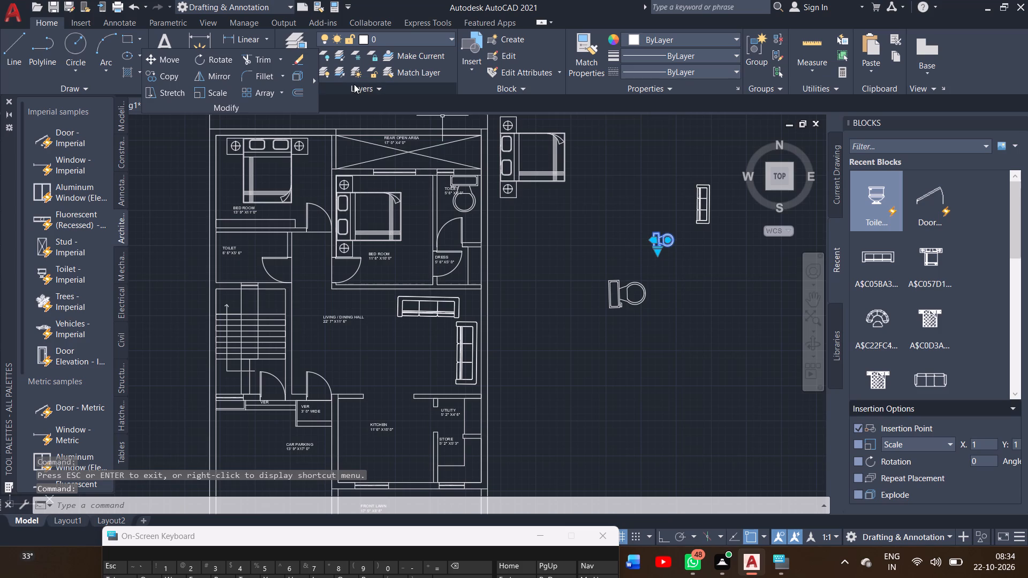
{"action": "left_click_drag", "start_coordinate": [201, 90], "coordinate": [553, 234]}
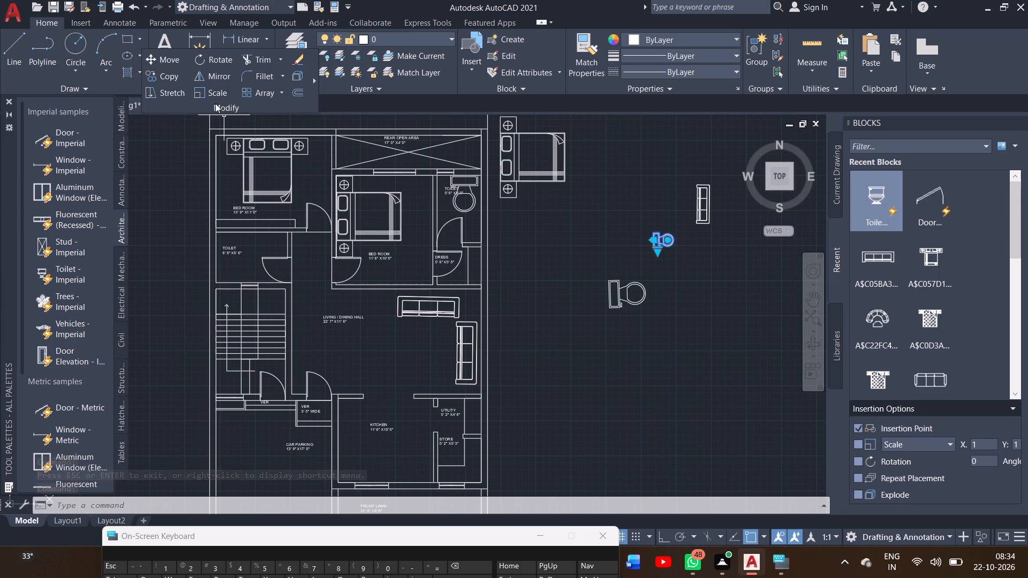
{"action": "left_click", "coordinate": [211, 90]}
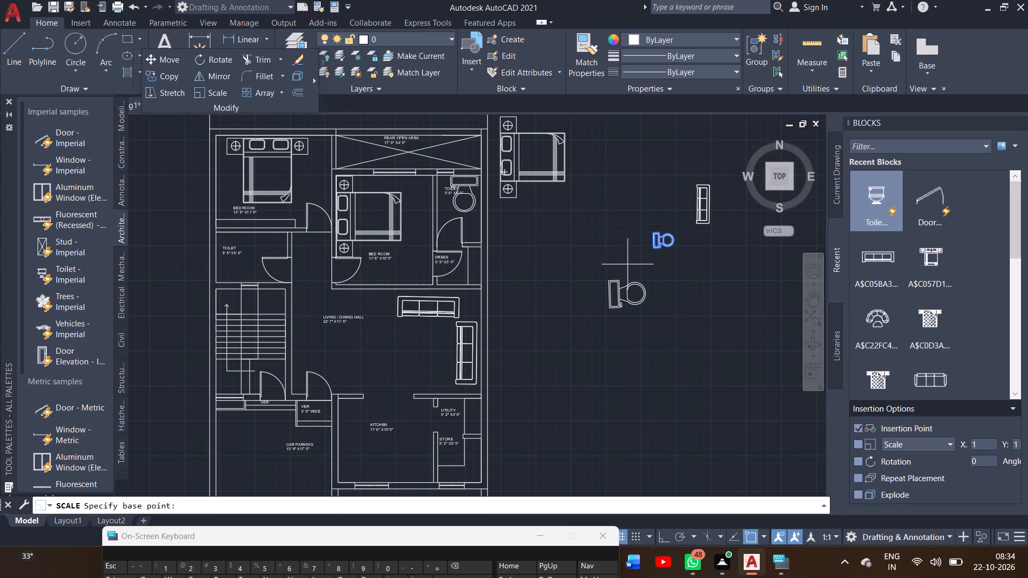
{"action": "left_click_drag", "start_coordinate": [654, 248], "coordinate": [671, 240]}
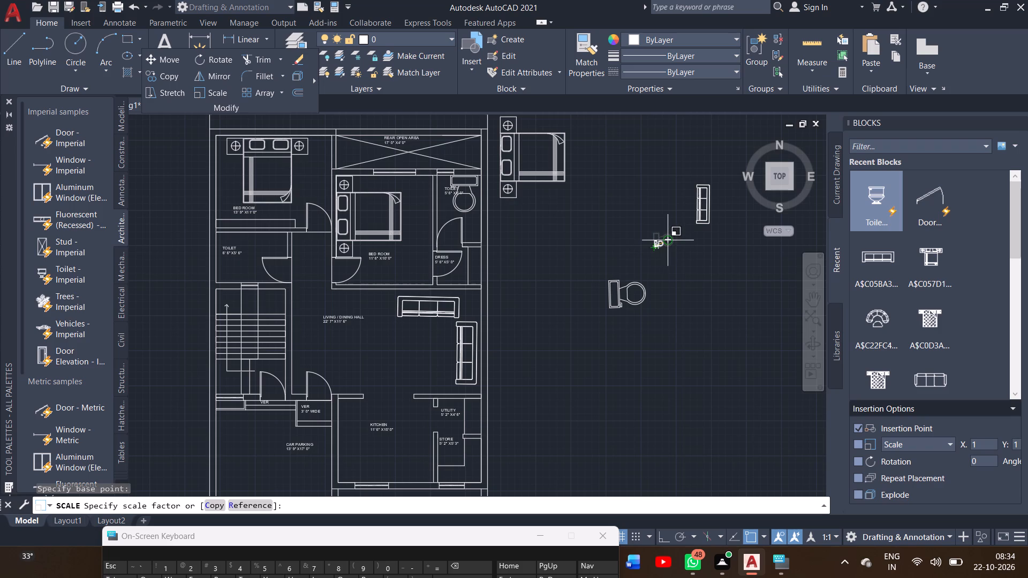
{"action": "left_click_drag", "start_coordinate": [671, 240], "coordinate": [684, 233]}
{"action": "left_click_drag", "start_coordinate": [684, 233], "coordinate": [731, 237]}
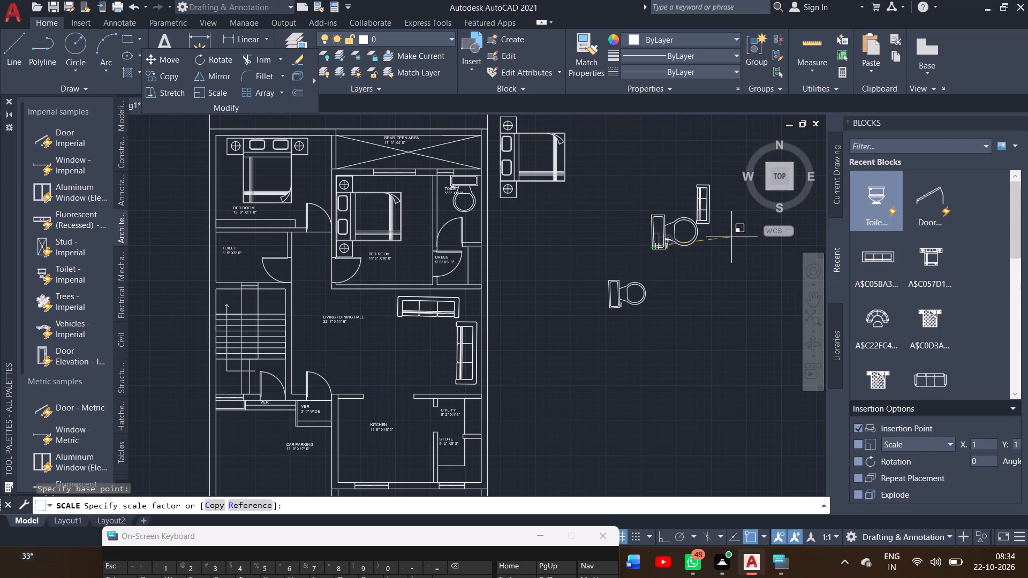
{"action": "left_click_drag", "start_coordinate": [731, 237], "coordinate": [714, 242]}
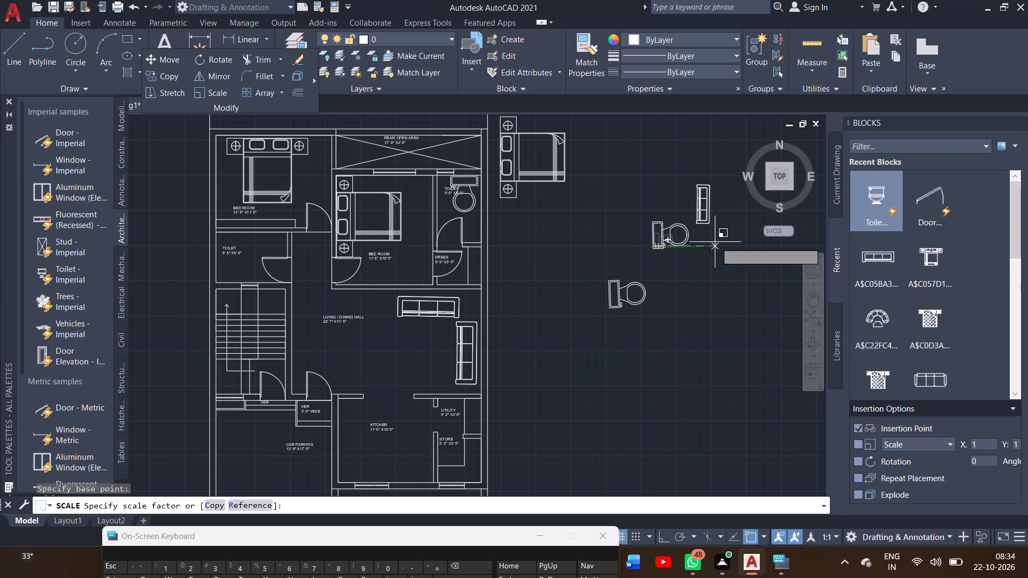
{"action": "left_click_drag", "start_coordinate": [714, 242], "coordinate": [713, 242]}
{"action": "left_click", "coordinate": [713, 242]}
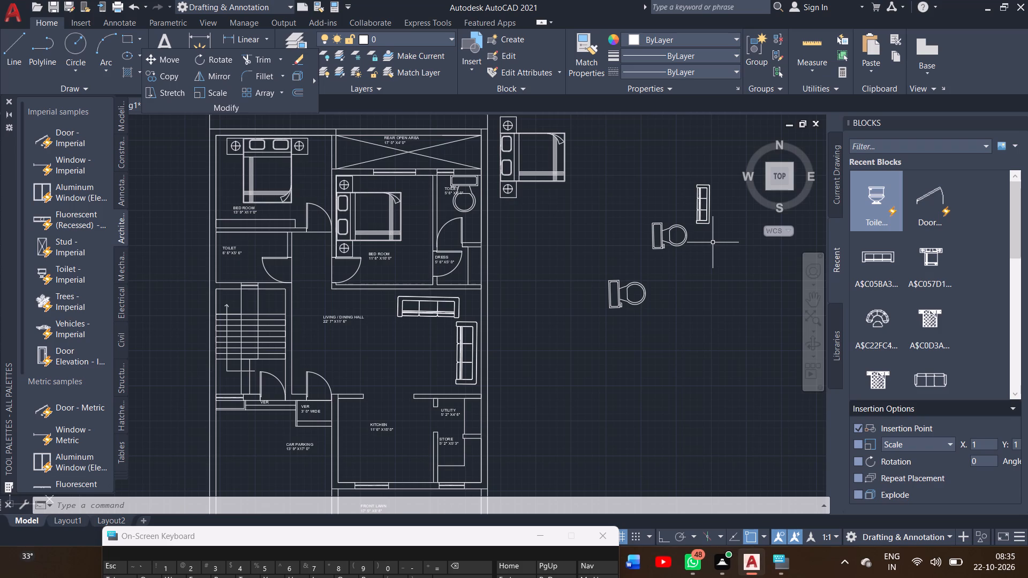
Copy the scaled spare toilet block from outside the plan into the 6' 6" x 5' 6" toilet at the west wall.
{"action": "left_click", "coordinate": [665, 240]}
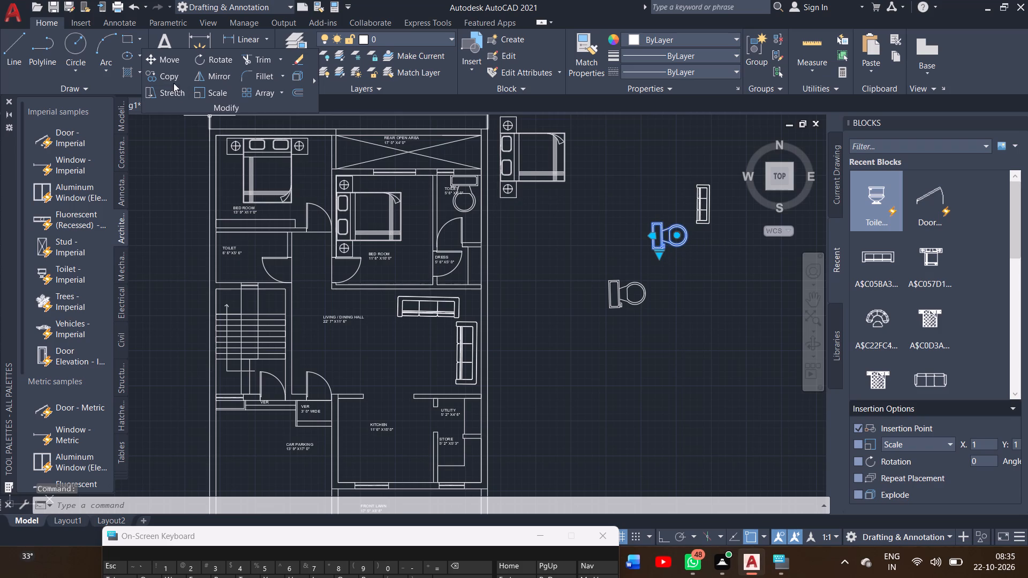
{"action": "left_click", "coordinate": [169, 76]}
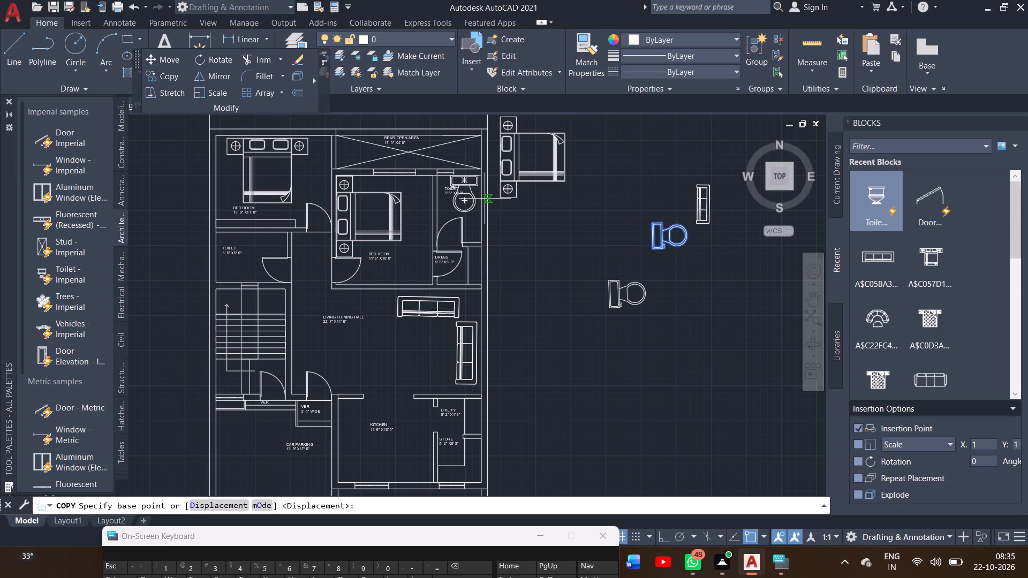
{"action": "left_click", "coordinate": [673, 234]}
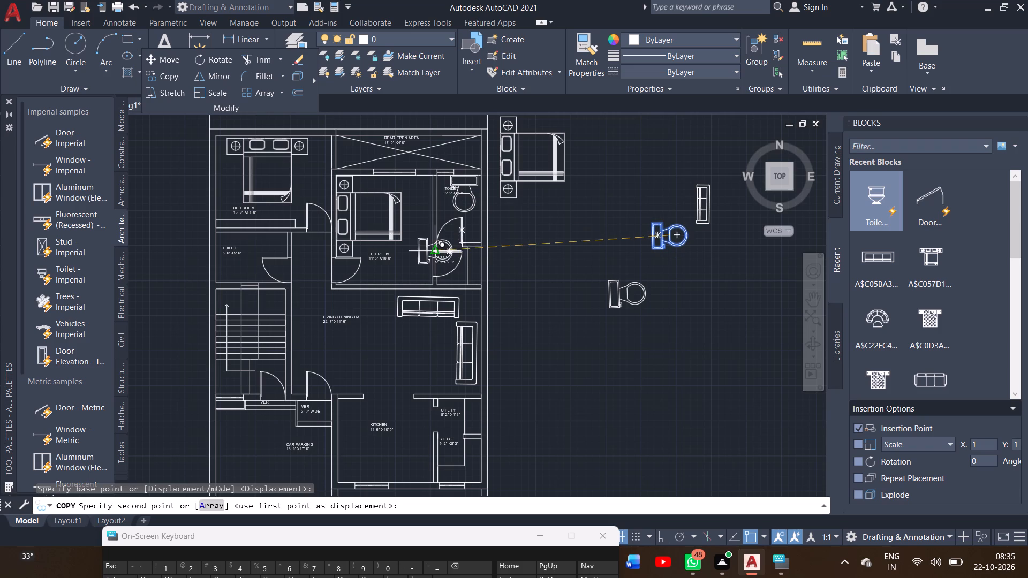
{"action": "scroll", "coordinate": [242, 255], "scroll_direction": "up", "scroll_amount": 3, "text": "ctrl"}
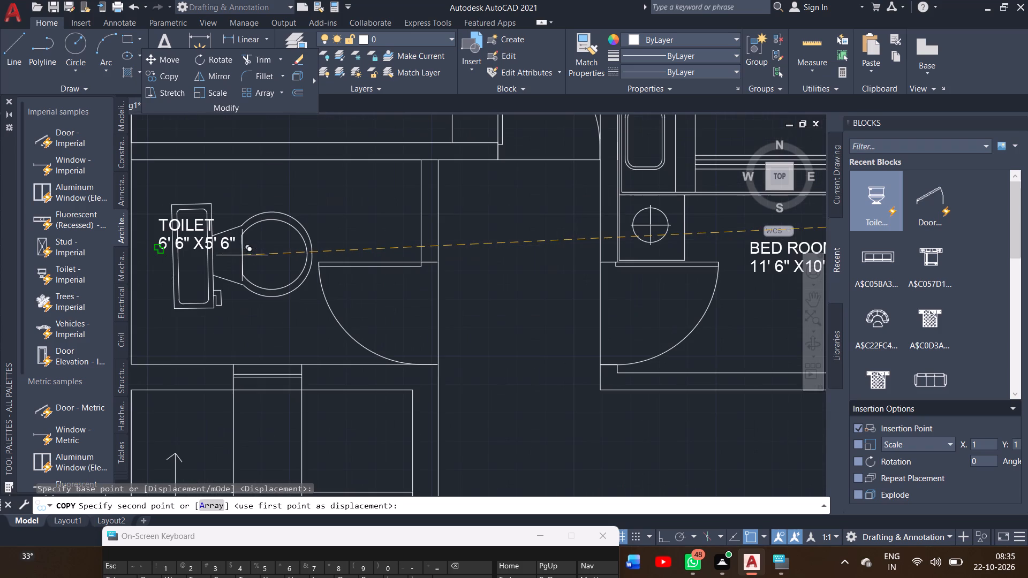
{"action": "scroll", "coordinate": [230, 258], "scroll_direction": "down", "scroll_amount": 1, "text": "ctrl"}
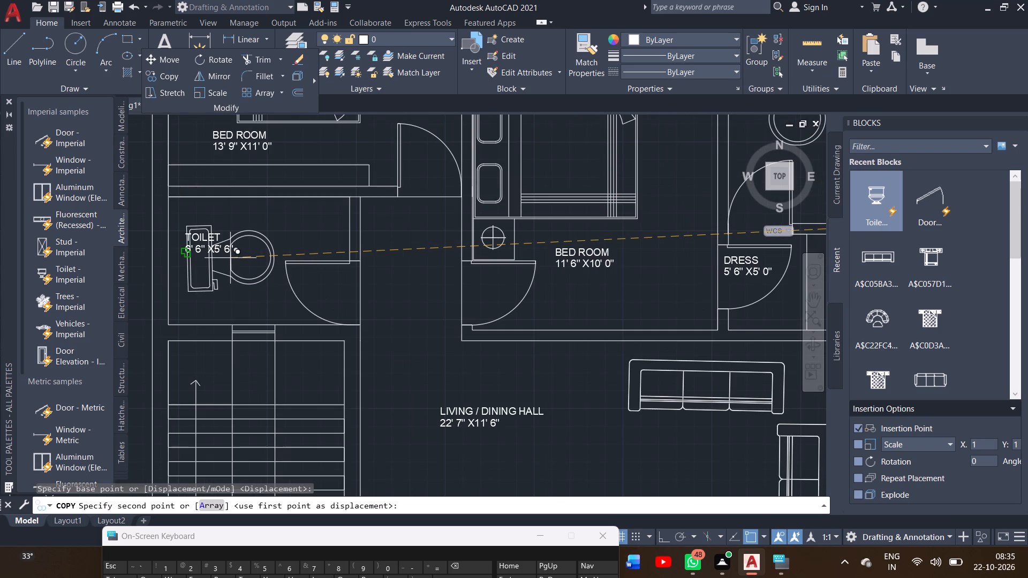
{"action": "left_click", "coordinate": [213, 258]}
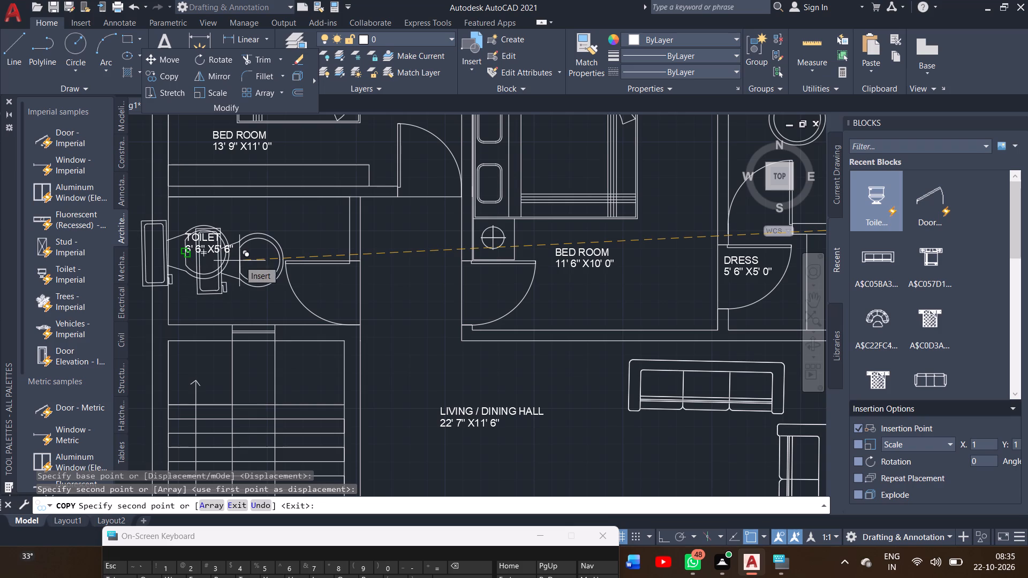
{"action": "right_click", "coordinate": [239, 261]}
{"action": "left_click", "coordinate": [254, 271]}
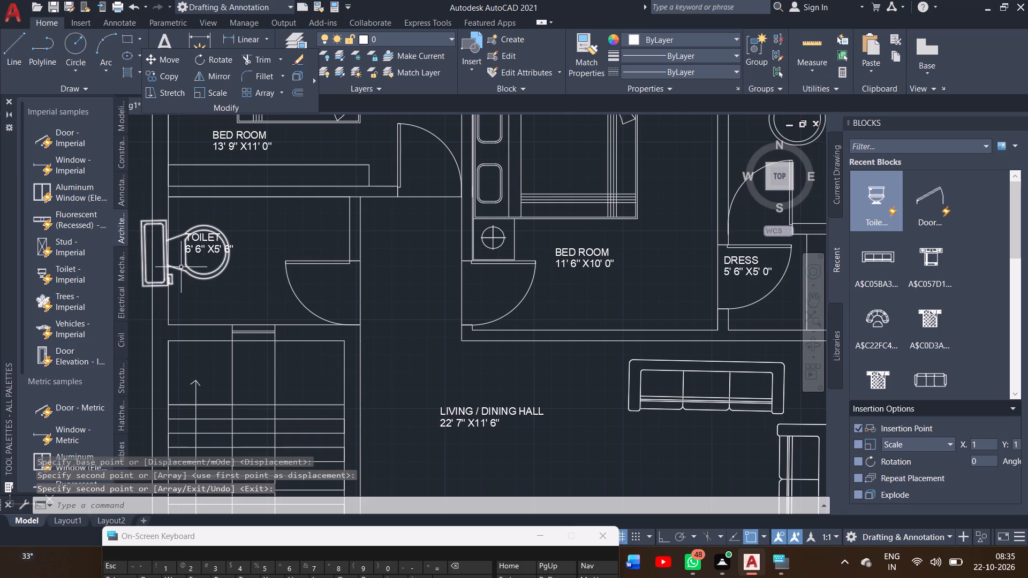
Move the copied toilet block east off the west wall so its tank sits just inside the 6' 6" x 5' 6" toilet.
{"action": "left_click", "coordinate": [180, 267]}
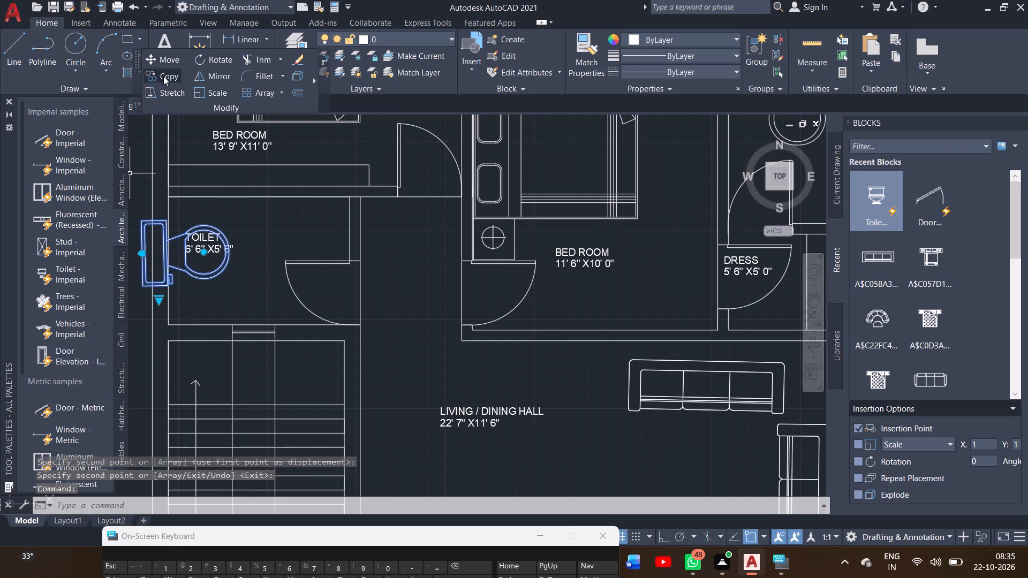
{"action": "left_click", "coordinate": [163, 76]}
{"action": "left_click", "coordinate": [164, 58]}
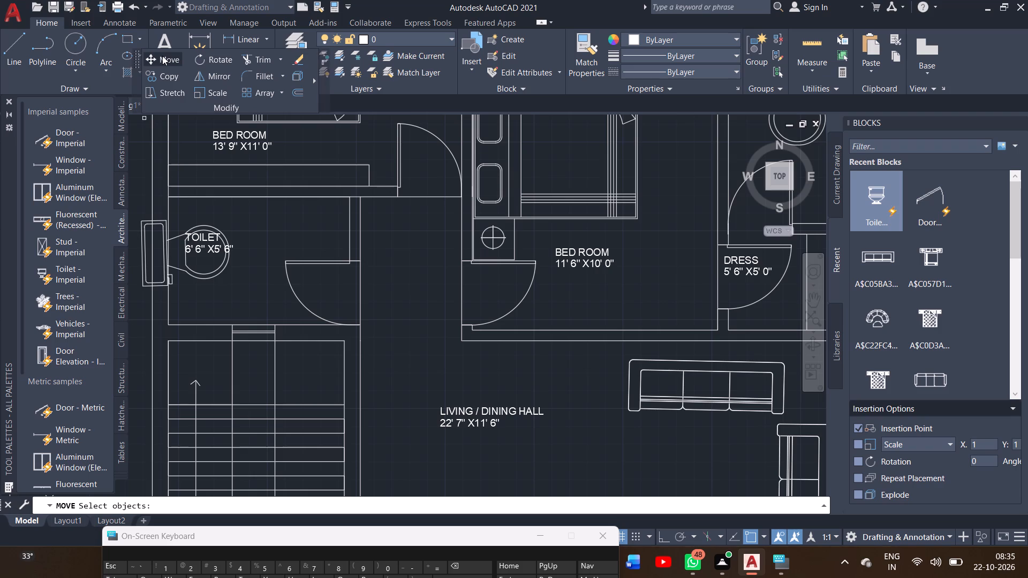
{"action": "left_click", "coordinate": [162, 56]}
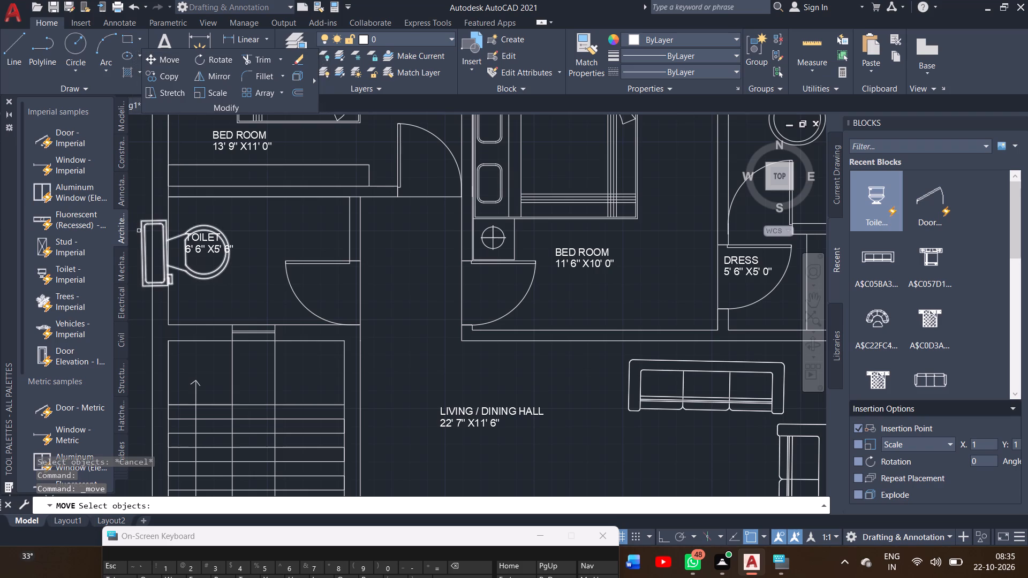
{"action": "left_click", "coordinate": [139, 230]}
{"action": "right_click", "coordinate": [139, 230]}
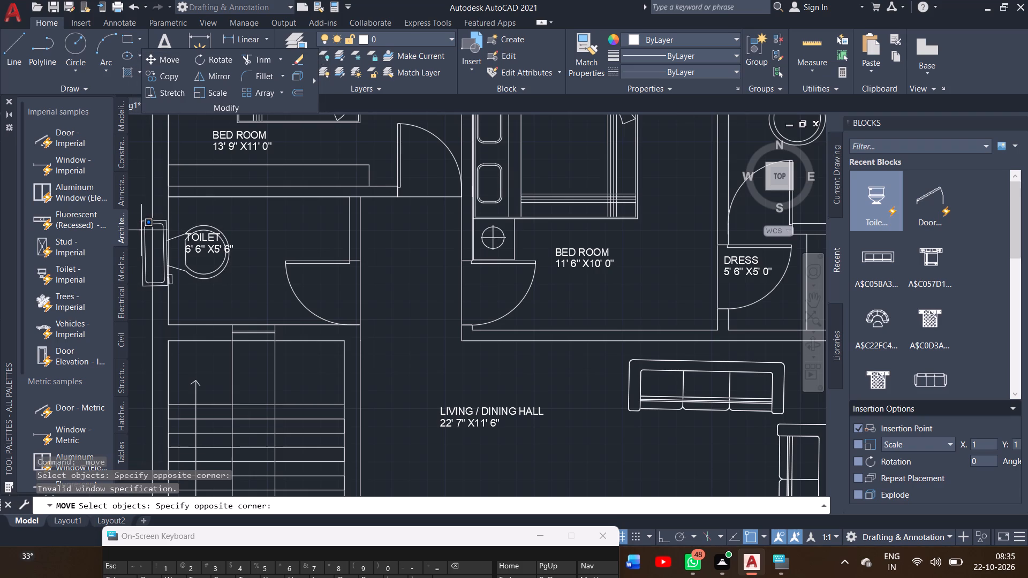
{"action": "left_click", "coordinate": [142, 230]}
{"action": "left_click", "coordinate": [142, 230]}
{"action": "right_click", "coordinate": [142, 230]}
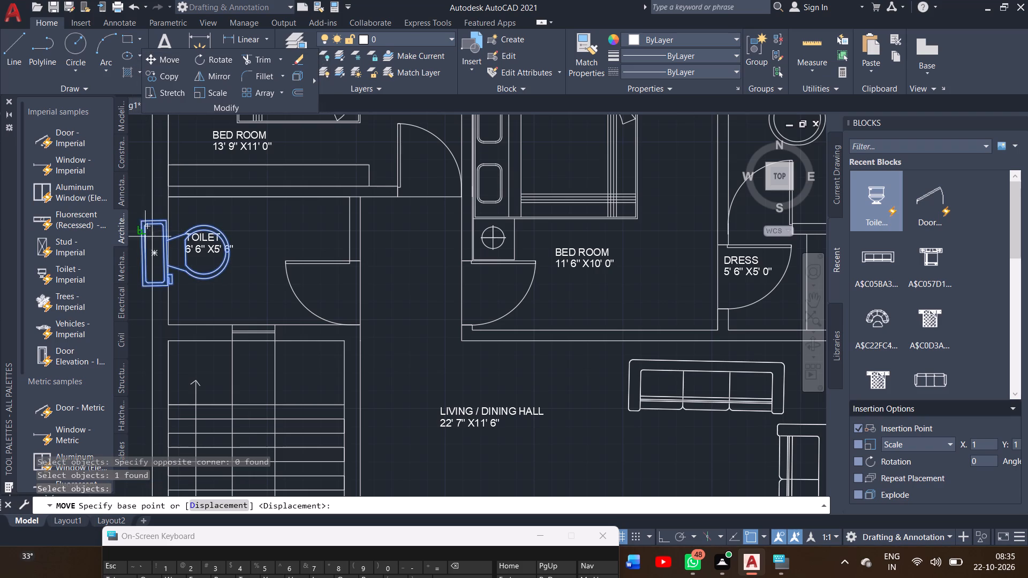
{"action": "left_click_drag", "start_coordinate": [154, 254], "coordinate": [184, 254]}
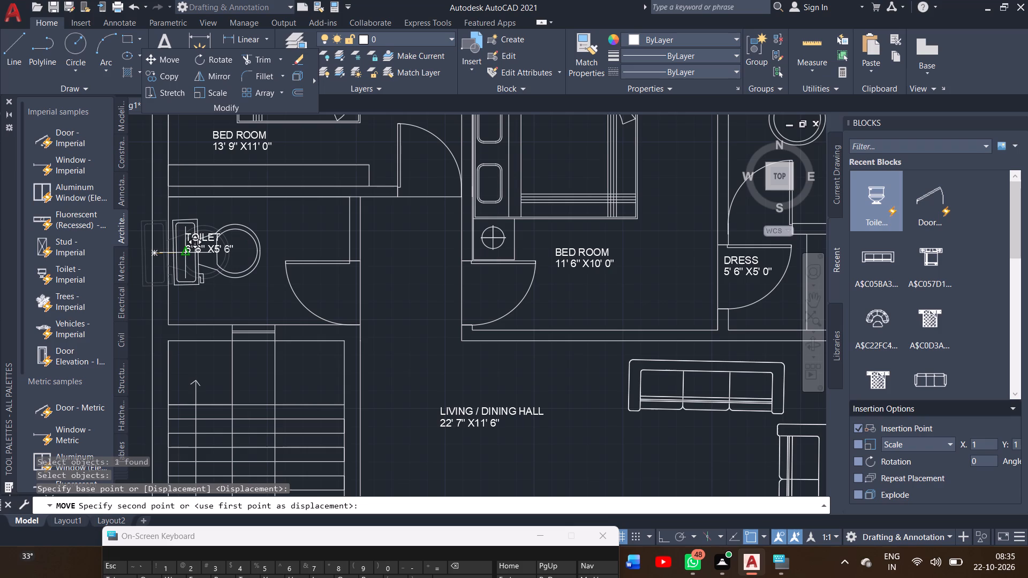
{"action": "left_click_drag", "start_coordinate": [184, 254], "coordinate": [185, 254]}
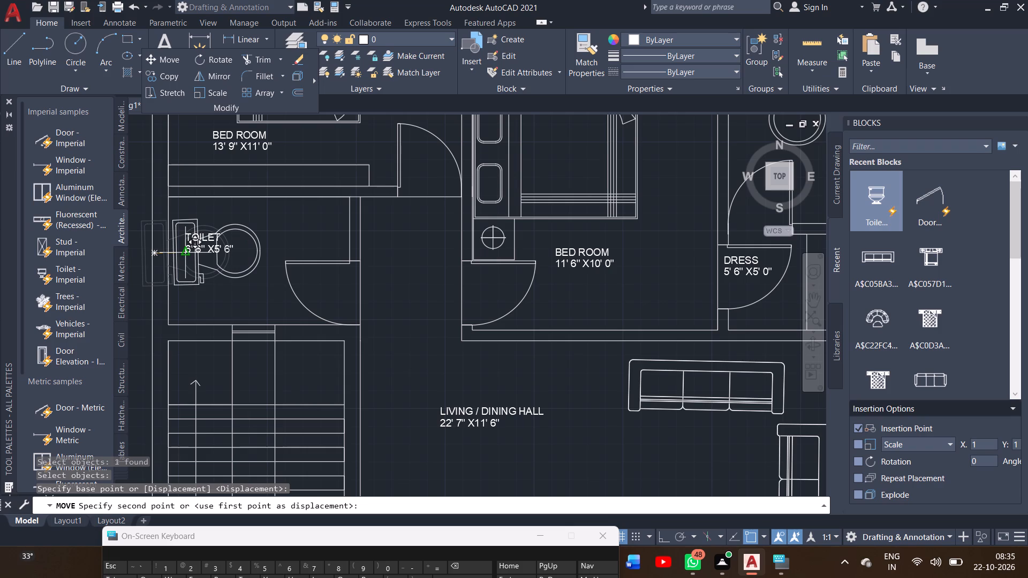
{"action": "left_click_drag", "start_coordinate": [185, 254], "coordinate": [180, 252]}
{"action": "left_click", "coordinate": [180, 252]}
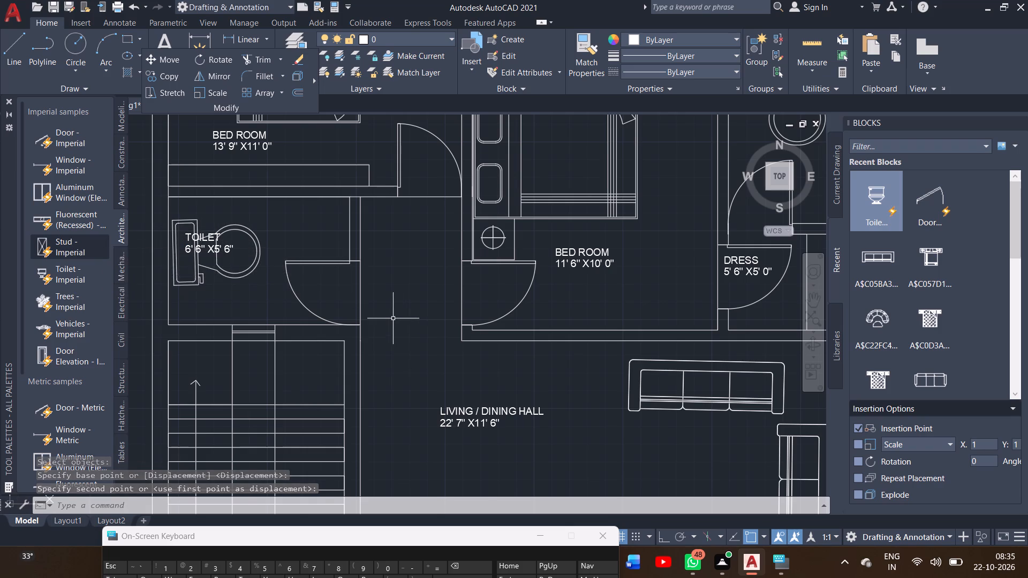
Examine the whole furnished floor plan from the rear open area to the front lawn and title.
{"action": "scroll", "coordinate": [393, 318], "scroll_direction": "down", "scroll_amount": 1, "text": "ctrl"}
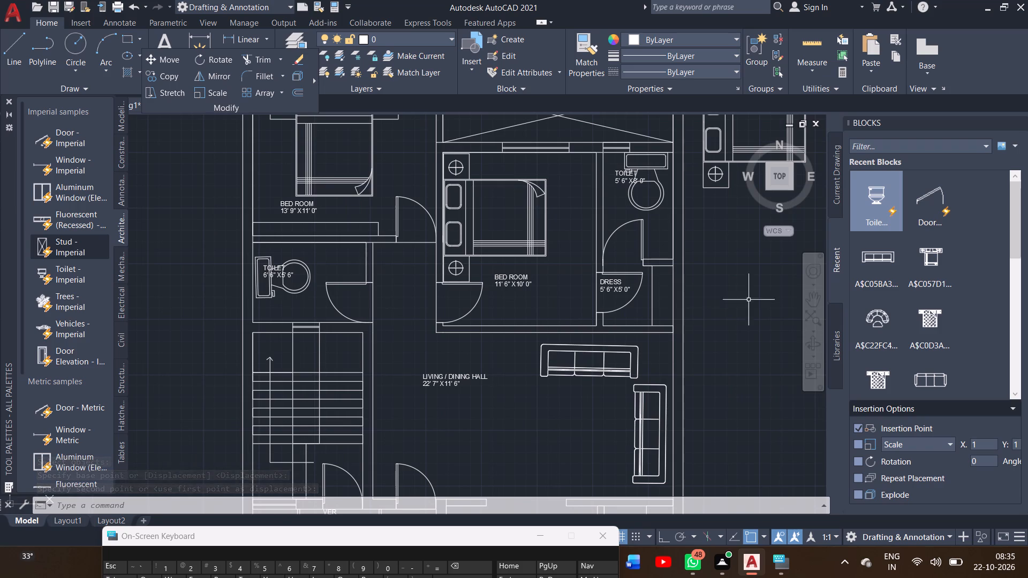
{"action": "left_click", "coordinate": [812, 305]}
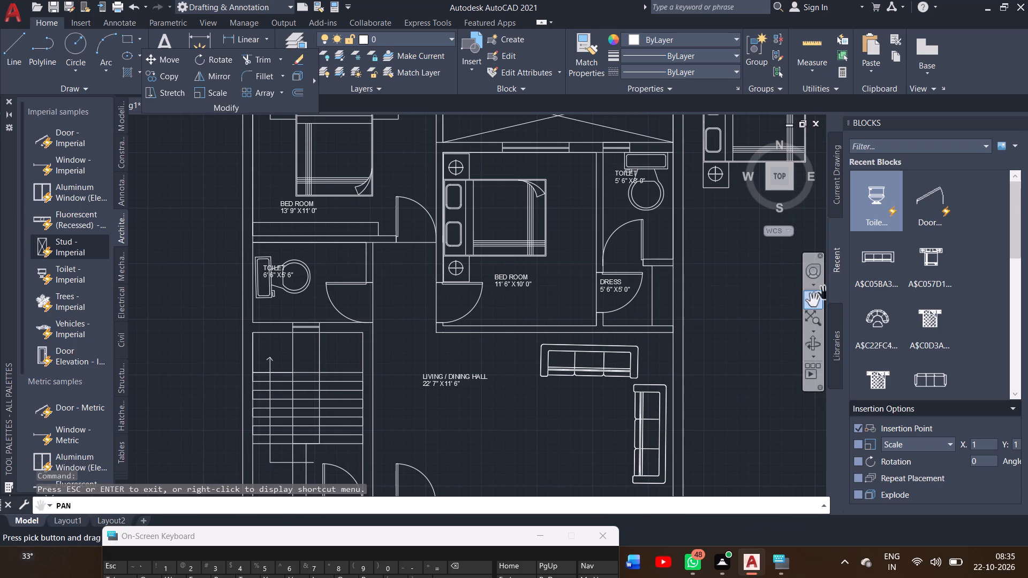
{"action": "left_click_drag", "start_coordinate": [739, 302], "coordinate": [709, 263]}
{"action": "scroll", "coordinate": [709, 263], "scroll_direction": "down", "scroll_amount": 1, "text": "ctrl"}
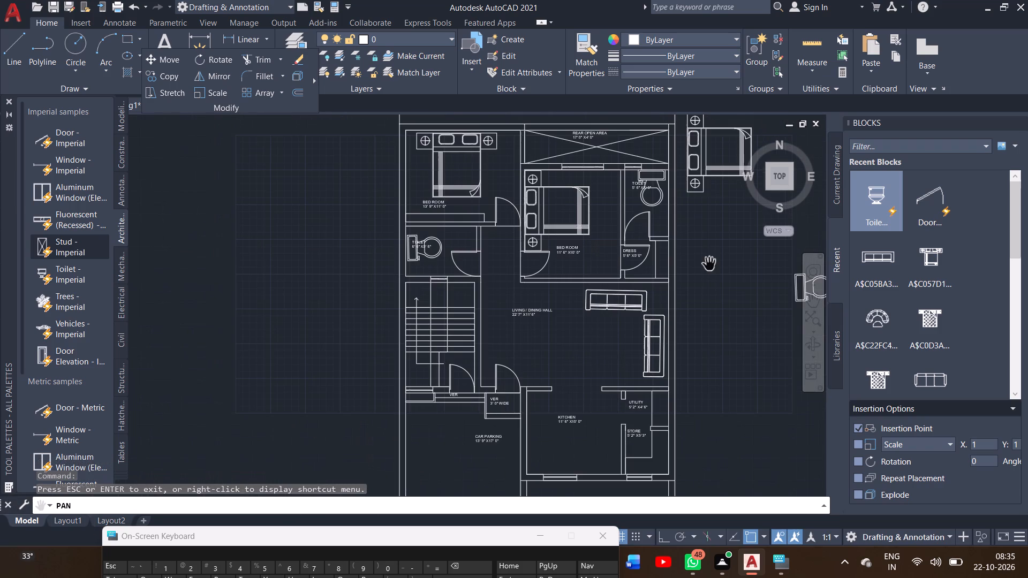
{"action": "left_click_drag", "start_coordinate": [711, 300], "coordinate": [610, 247]}
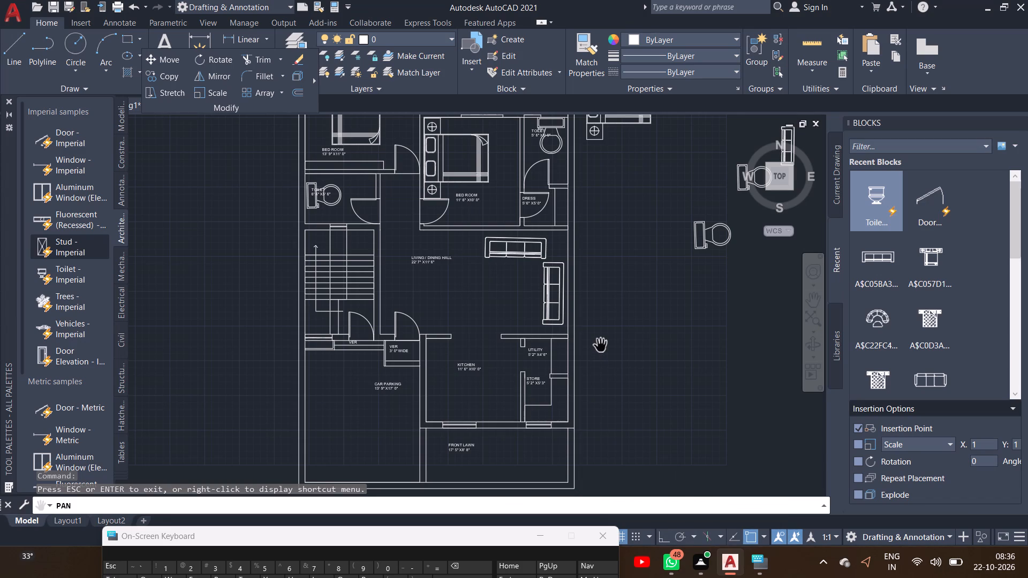
{"action": "left_click_drag", "start_coordinate": [637, 313], "coordinate": [631, 389]}
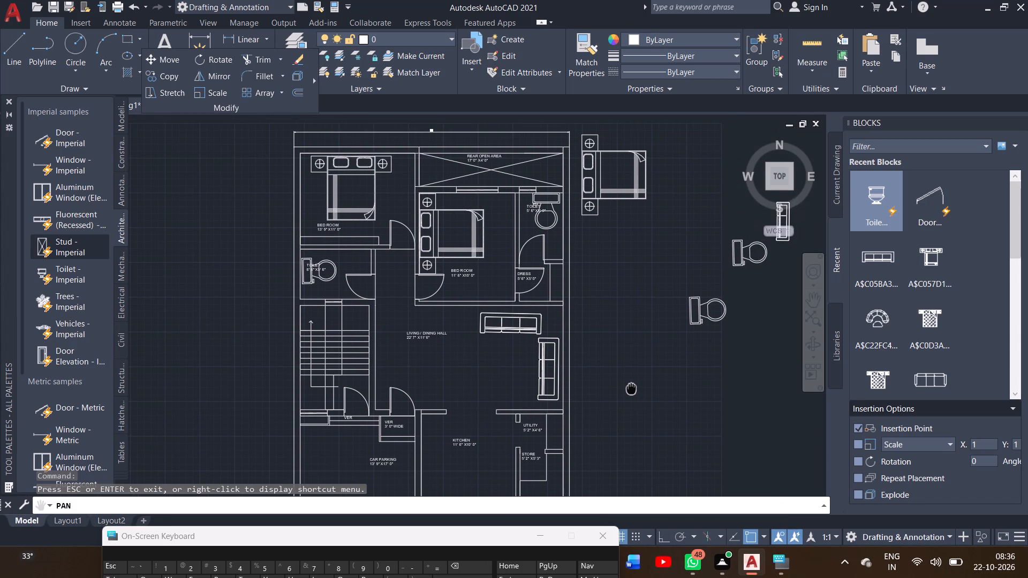
{"action": "left_click_drag", "start_coordinate": [631, 389], "coordinate": [631, 389]}
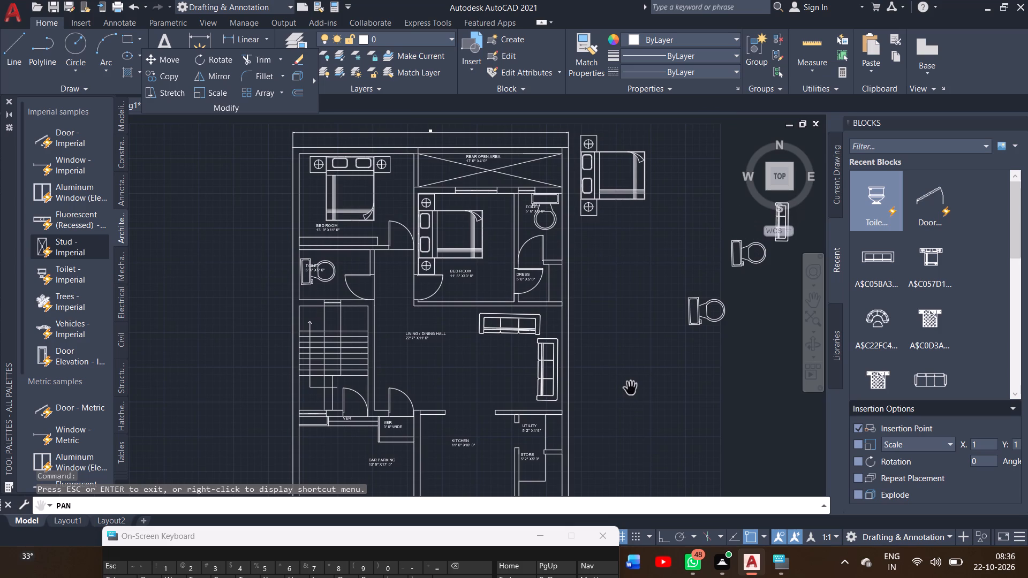
{"action": "left_click_drag", "start_coordinate": [631, 389], "coordinate": [640, 336]}
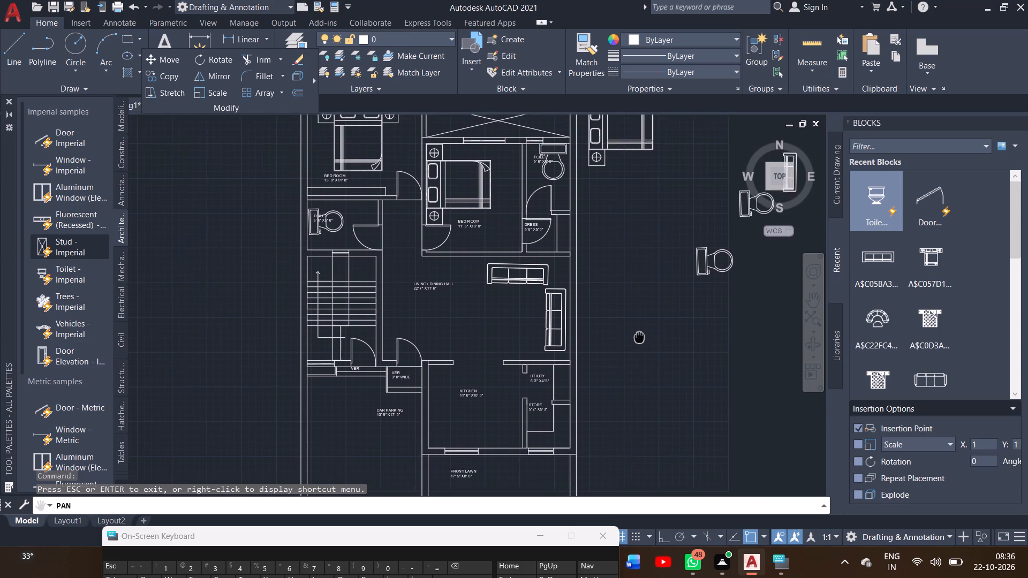
{"action": "left_click_drag", "start_coordinate": [640, 336], "coordinate": [642, 284]}
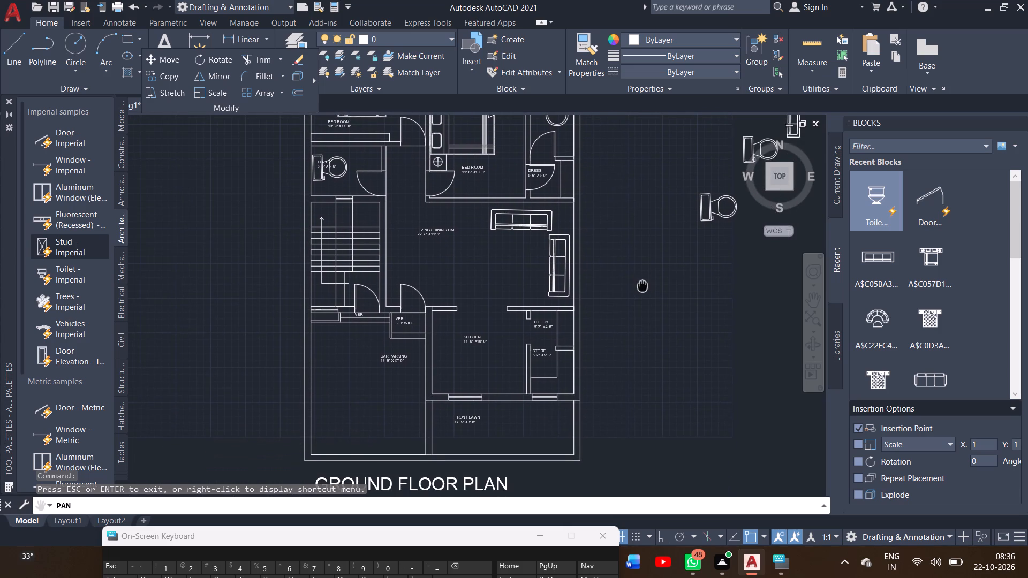
{"action": "left_click_drag", "start_coordinate": [642, 284], "coordinate": [641, 354]}
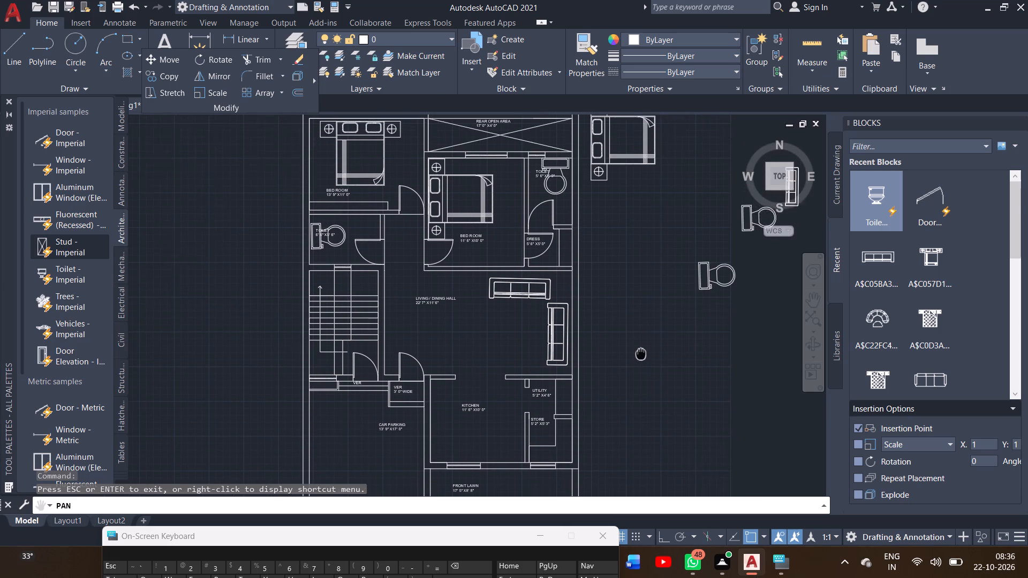
{"action": "left_click_drag", "start_coordinate": [641, 354], "coordinate": [638, 371]}
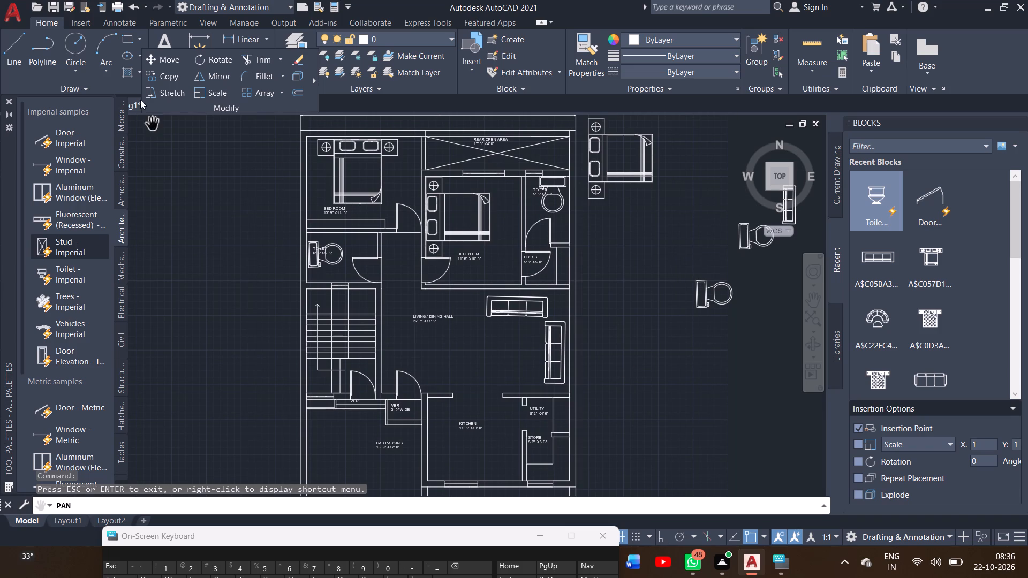
Start a solid hatch in black (0,0,0) and fill the plan's west, rear and east outer walls.
{"action": "left_click", "coordinate": [126, 70]}
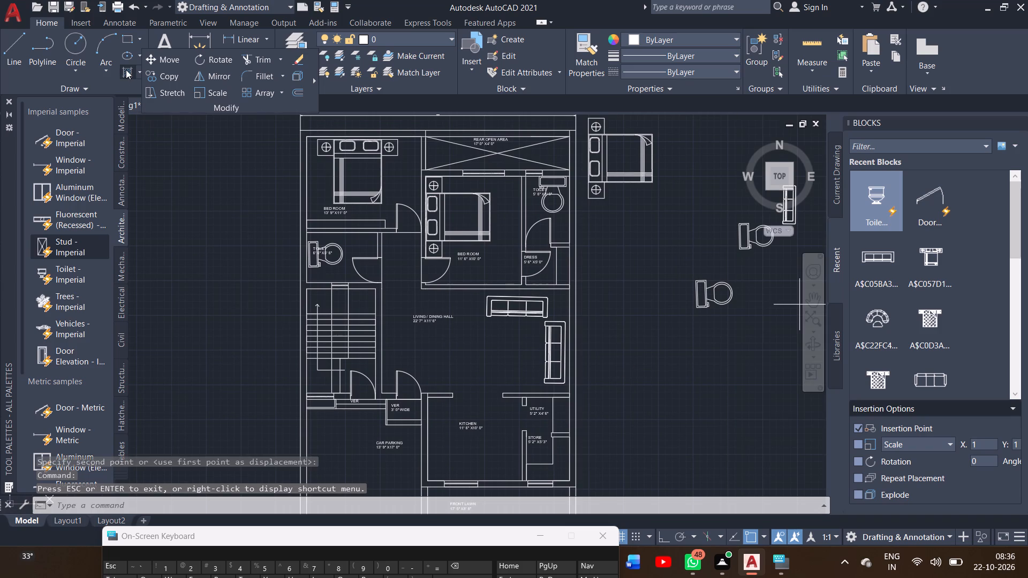
{"action": "left_click", "coordinate": [126, 70]}
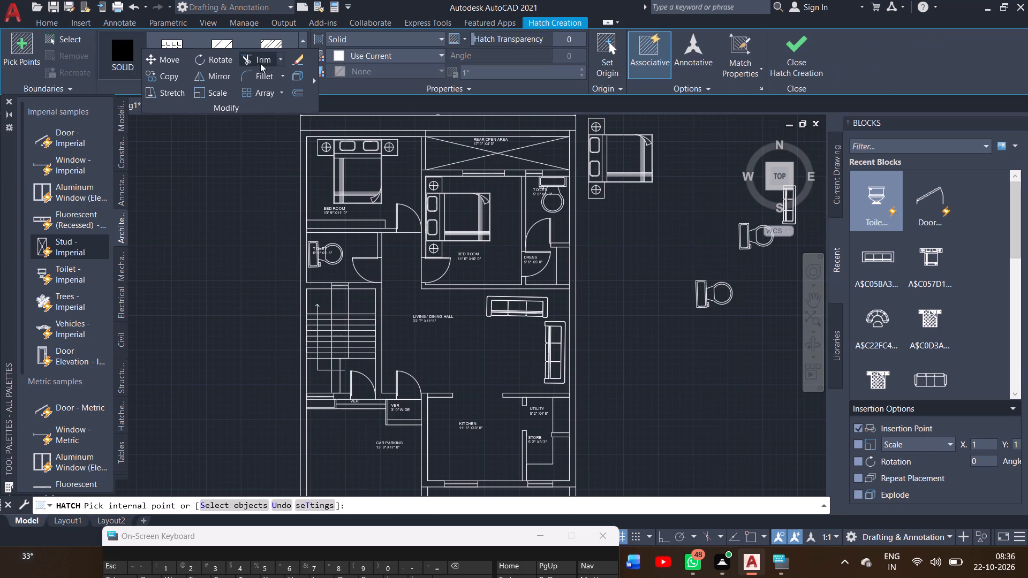
{"action": "left_click", "coordinate": [338, 56]}
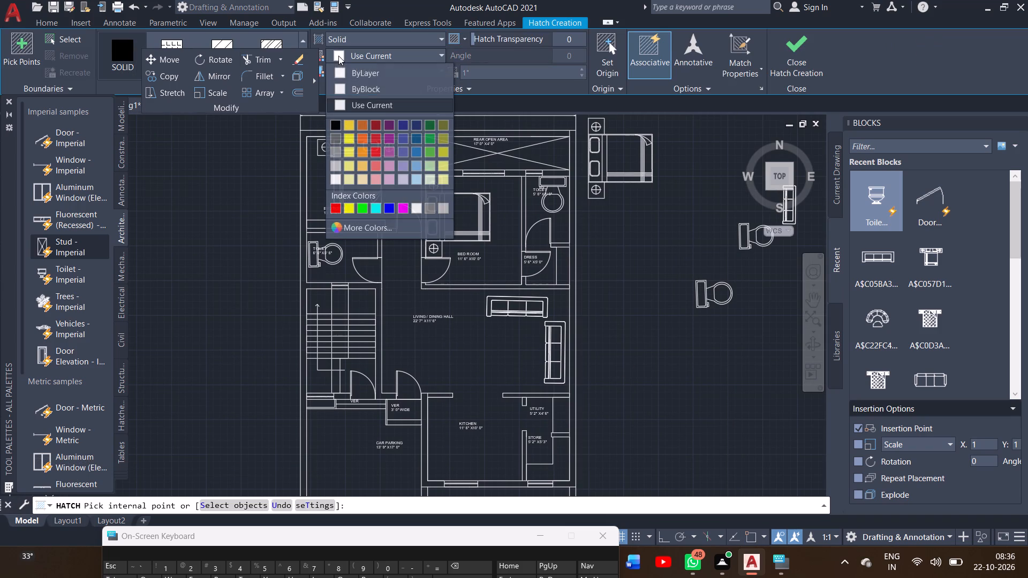
{"action": "left_click", "coordinate": [330, 123]}
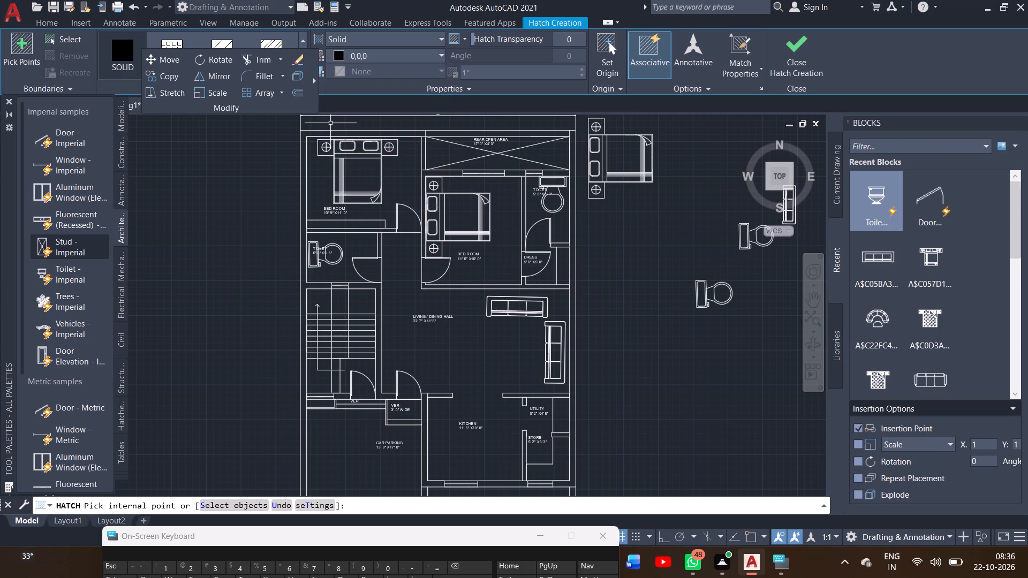
{"action": "left_click", "coordinate": [311, 135]}
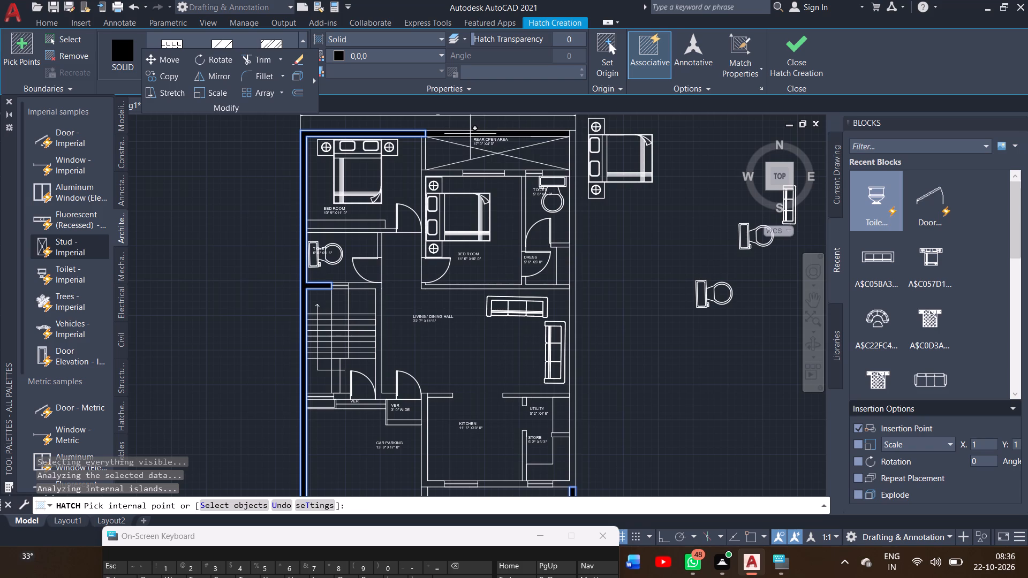
{"action": "left_click", "coordinate": [470, 134]}
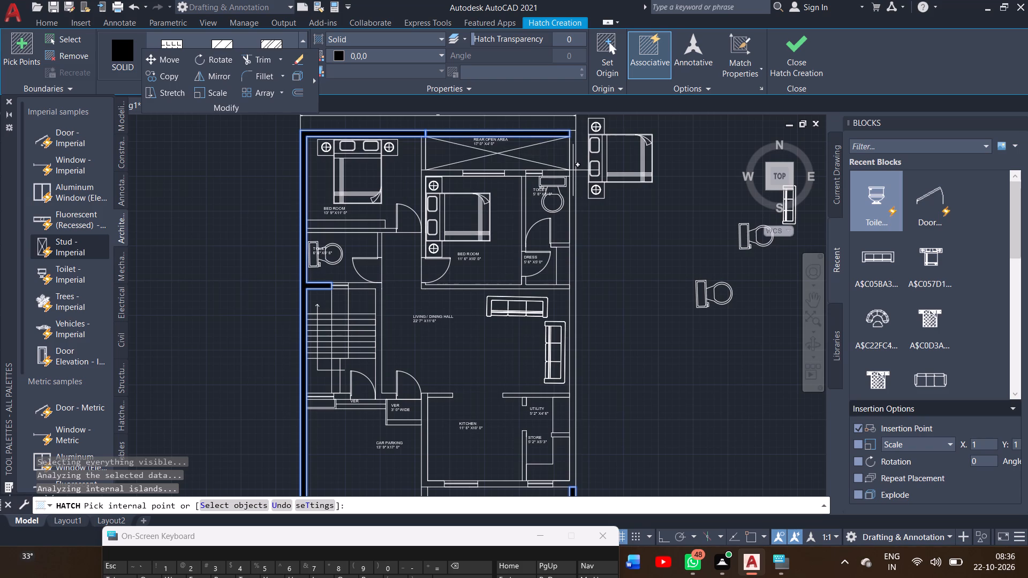
{"action": "left_click", "coordinate": [573, 170]}
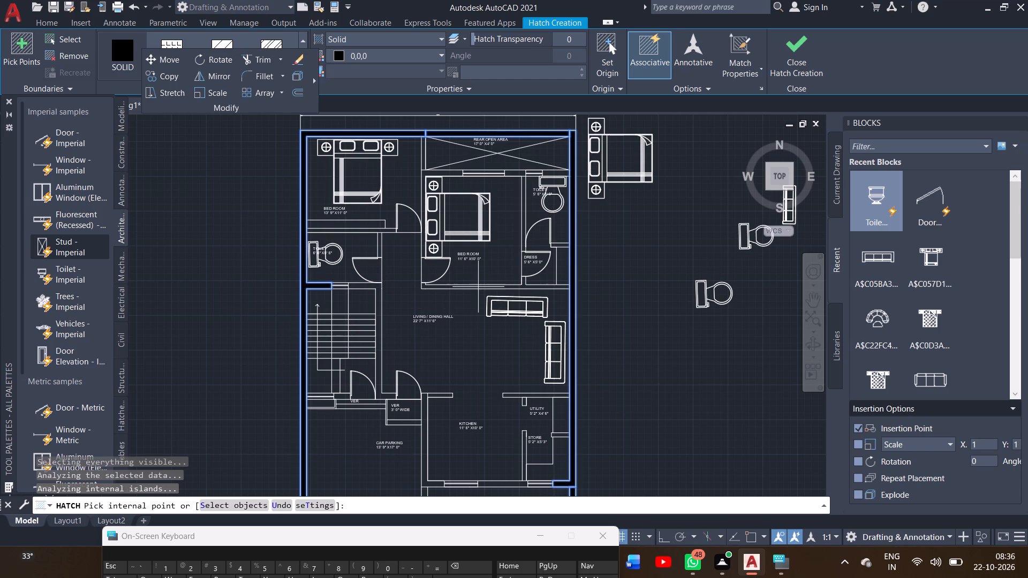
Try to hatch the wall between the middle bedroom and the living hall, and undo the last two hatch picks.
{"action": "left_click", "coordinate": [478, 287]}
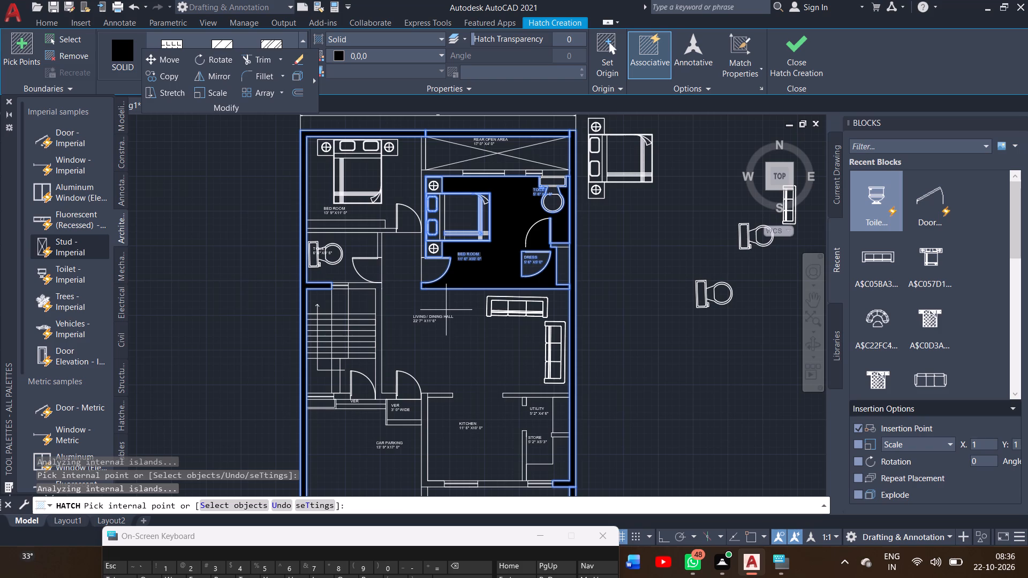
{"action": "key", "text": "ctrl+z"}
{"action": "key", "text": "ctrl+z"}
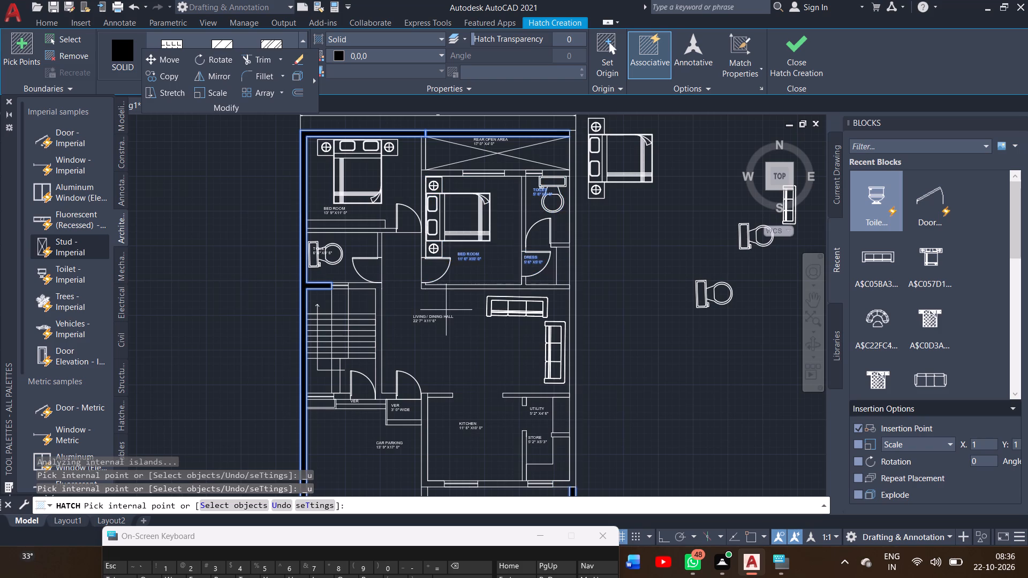
Hatch the middle bedroom's west wall and the wall segments between the bedroom, its toilet and the rear open area in solid black.
{"action": "left_click", "coordinate": [449, 173]}
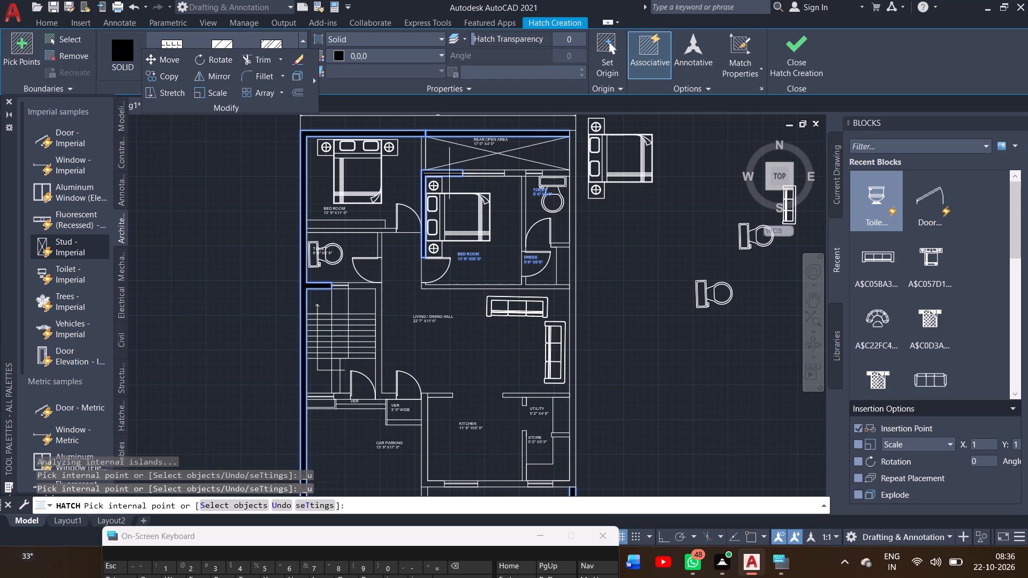
{"action": "left_click", "coordinate": [516, 173]}
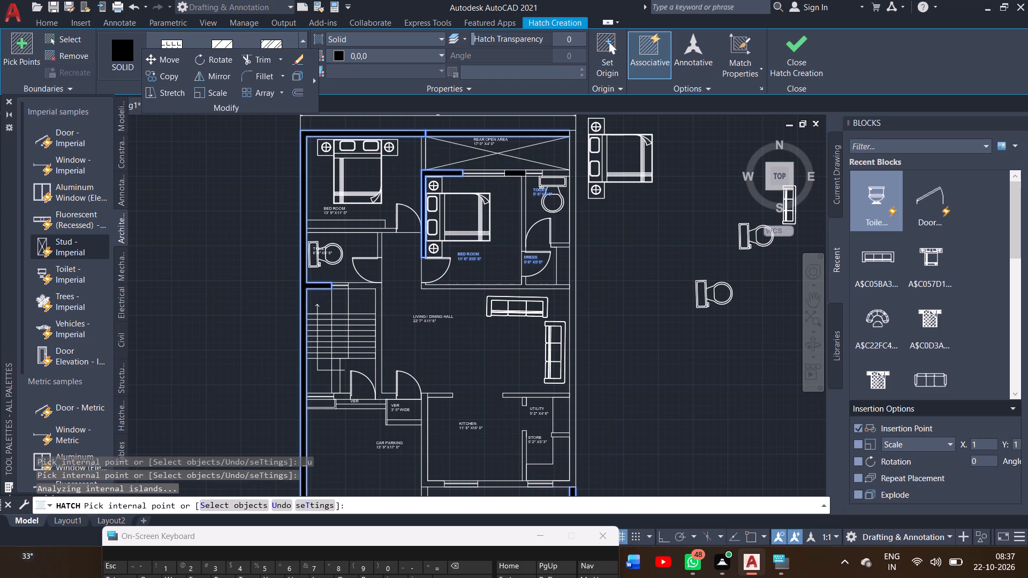
{"action": "left_click", "coordinate": [555, 173]}
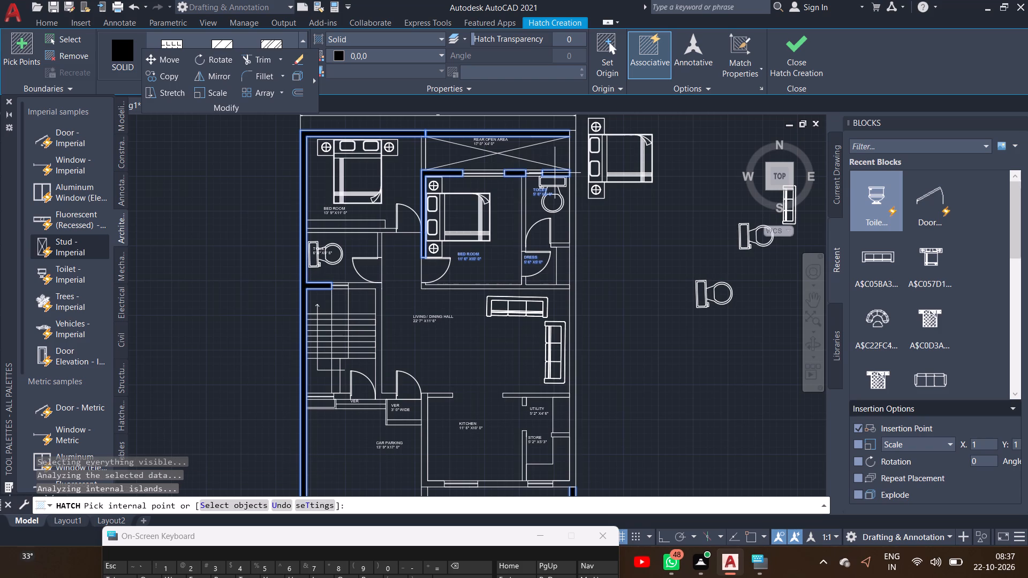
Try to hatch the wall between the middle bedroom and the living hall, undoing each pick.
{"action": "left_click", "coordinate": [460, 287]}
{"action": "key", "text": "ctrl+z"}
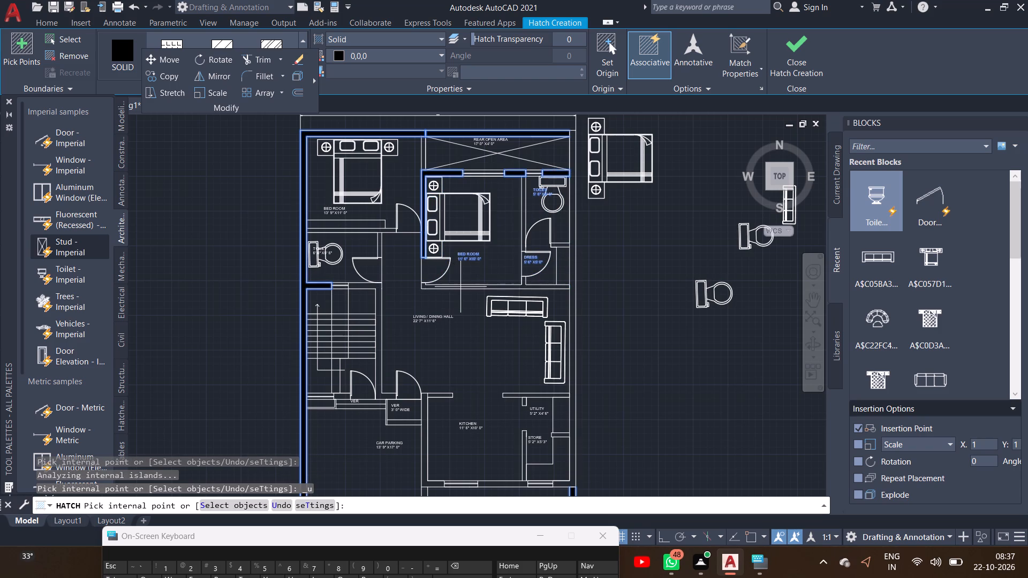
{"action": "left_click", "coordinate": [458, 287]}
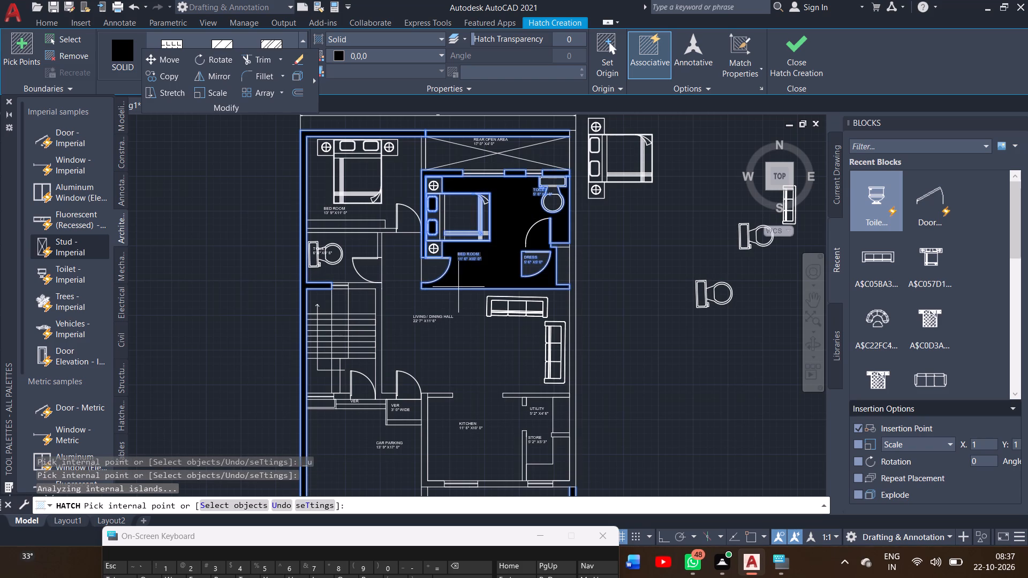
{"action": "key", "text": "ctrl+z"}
Hatch the wall between the middle bedroom and living hall, the east outer wall and the toilet–dress partition, and end the hatch.
{"action": "scroll", "coordinate": [458, 287], "scroll_direction": "up", "scroll_amount": 3, "text": "ctrl"}
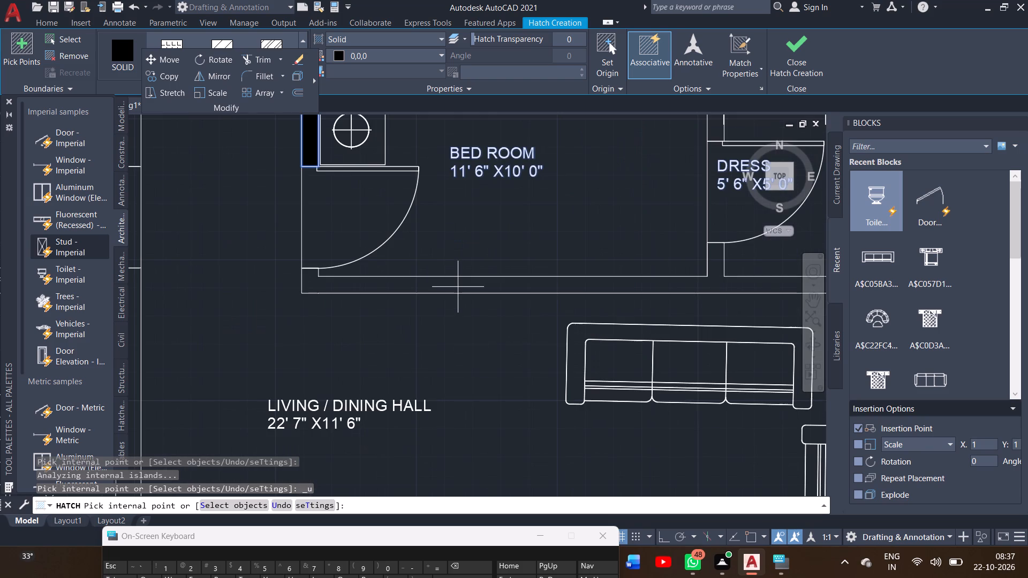
{"action": "left_click", "coordinate": [453, 287]}
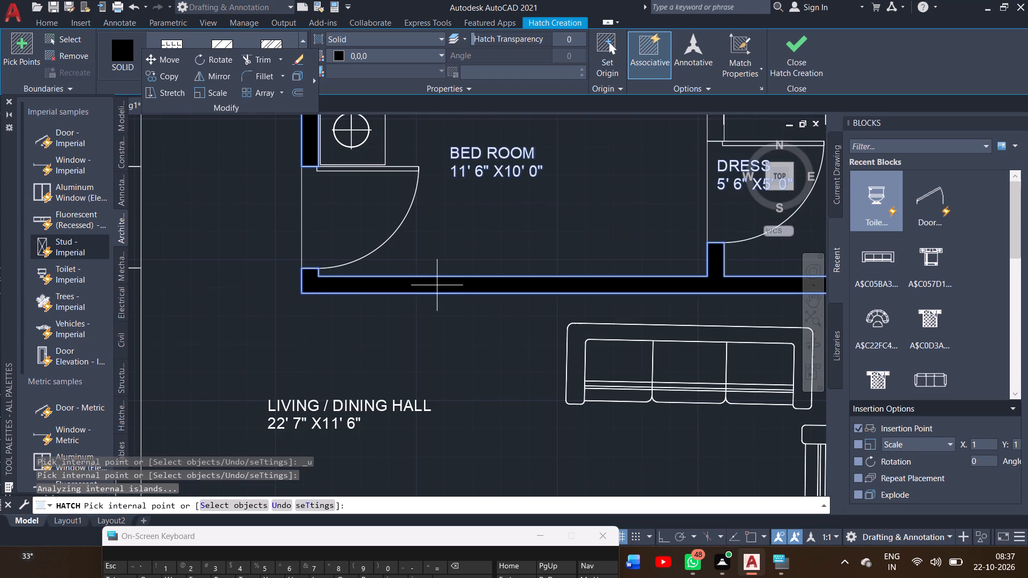
{"action": "scroll", "coordinate": [472, 292], "scroll_direction": "down", "scroll_amount": 3, "text": "ctrl"}
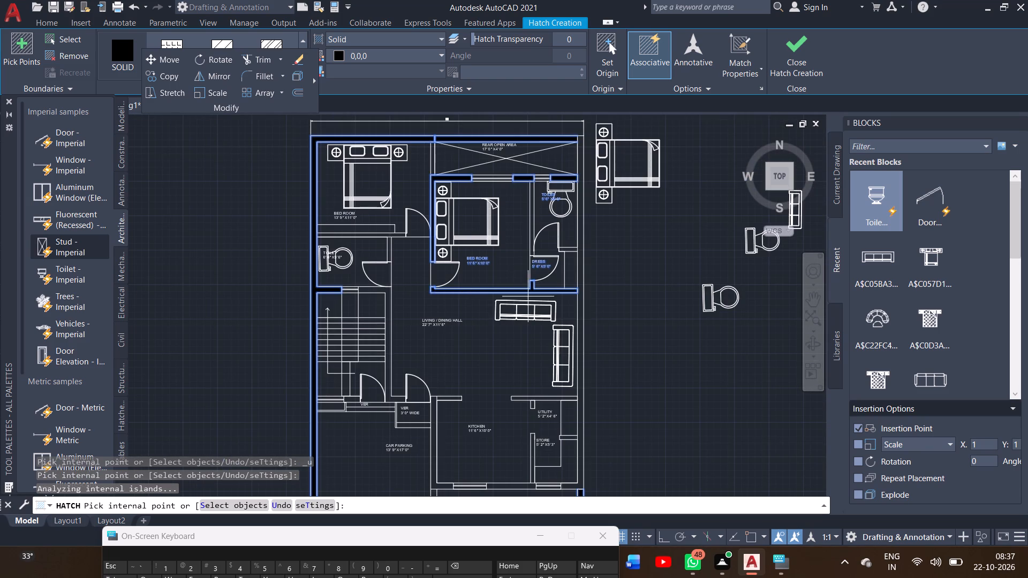
{"action": "scroll", "coordinate": [587, 284], "scroll_direction": "up", "scroll_amount": 1, "text": "ctrl"}
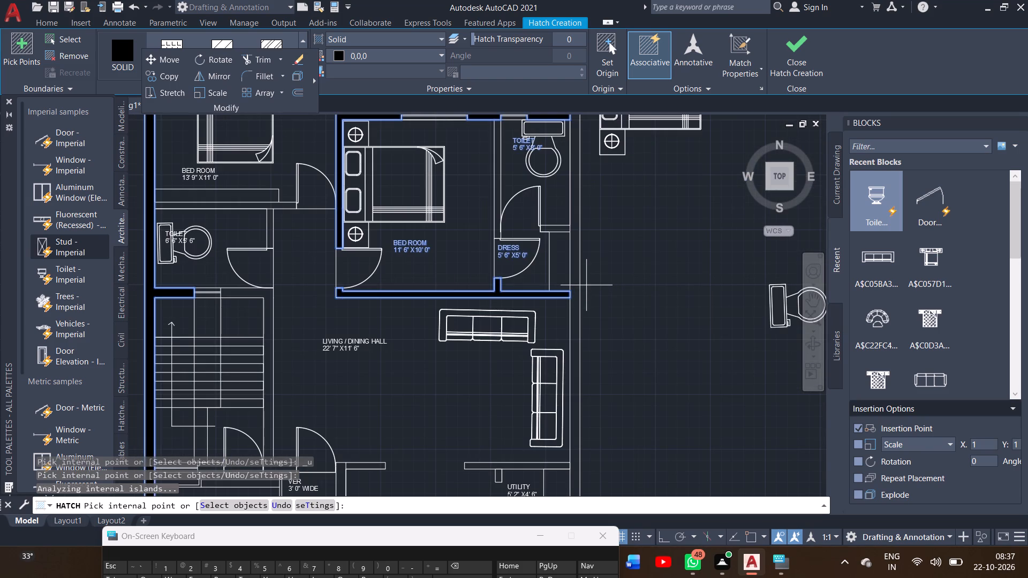
{"action": "scroll", "coordinate": [586, 285], "scroll_direction": "up", "scroll_amount": 1, "text": "ctrl"}
{"action": "left_click", "coordinate": [569, 243]}
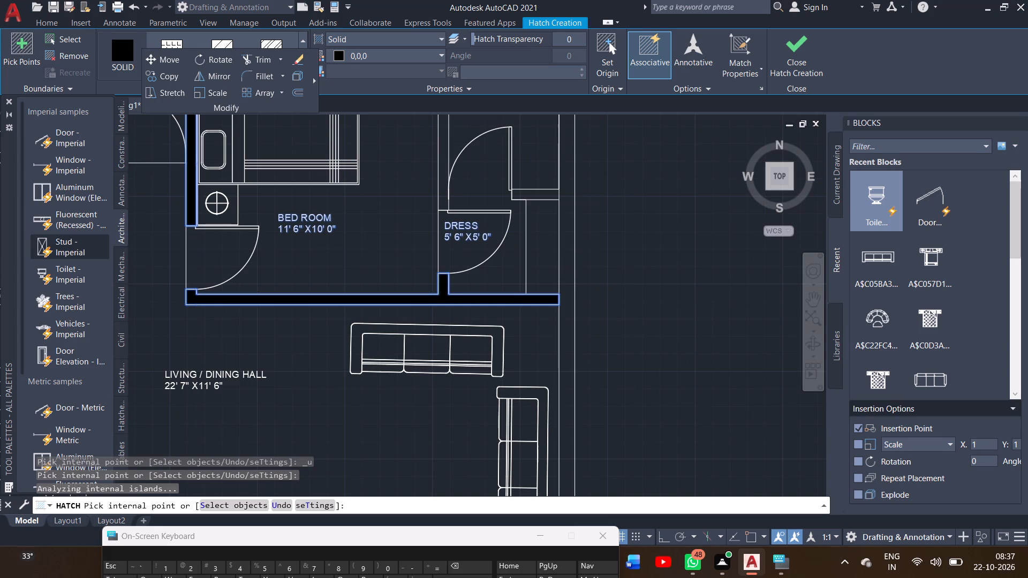
{"action": "left_click", "coordinate": [543, 192]}
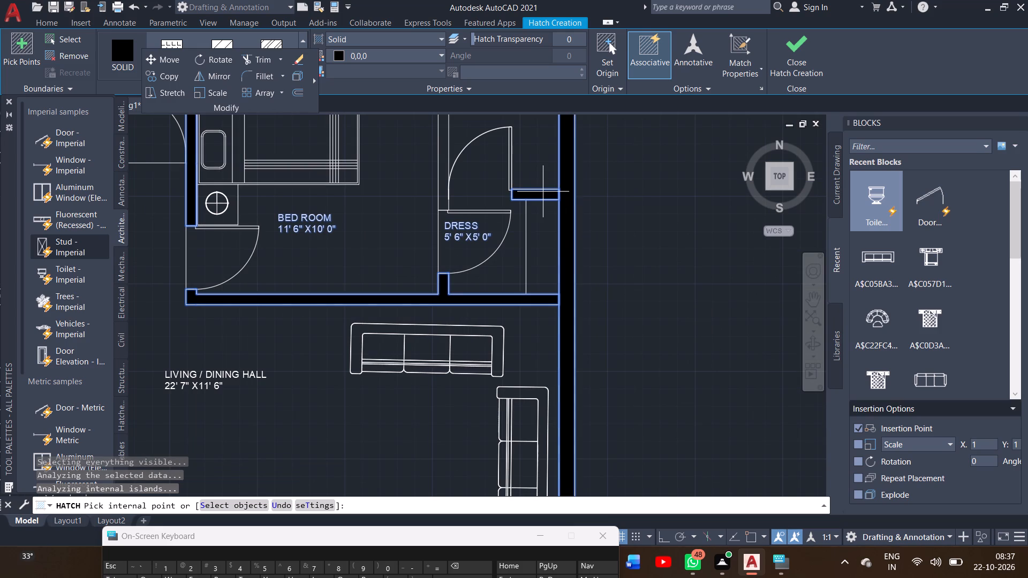
{"action": "scroll", "coordinate": [596, 239], "scroll_direction": "down", "scroll_amount": 1, "text": "ctrl"}
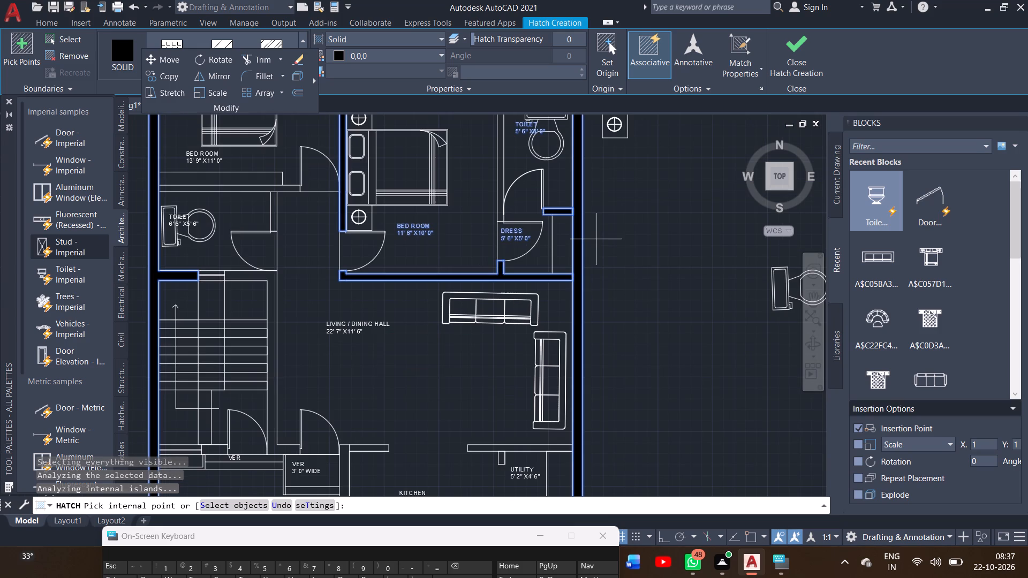
{"action": "scroll", "coordinate": [597, 239], "scroll_direction": "down", "scroll_amount": 1, "text": "ctrl"}
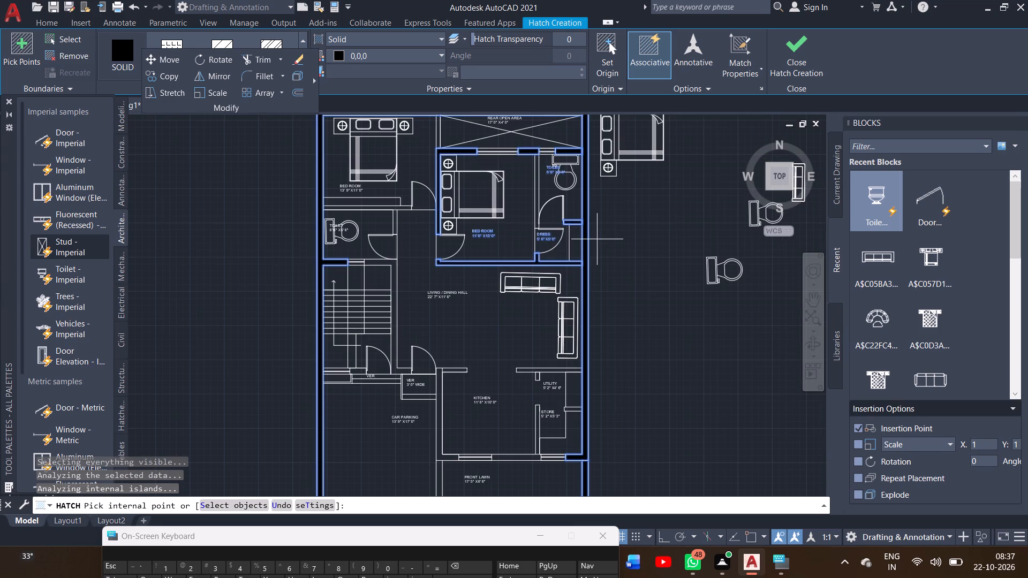
{"action": "left_click", "coordinate": [808, 292]}
{"action": "left_click_drag", "start_coordinate": [639, 326], "coordinate": [738, 181]}
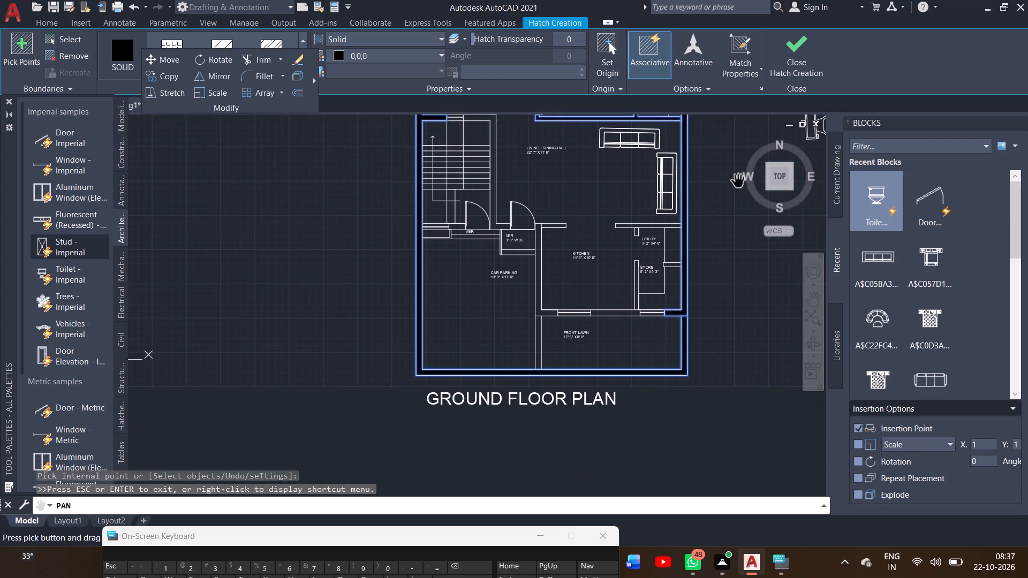
{"action": "scroll", "coordinate": [564, 340], "scroll_direction": "up", "scroll_amount": 1, "text": "ctrl"}
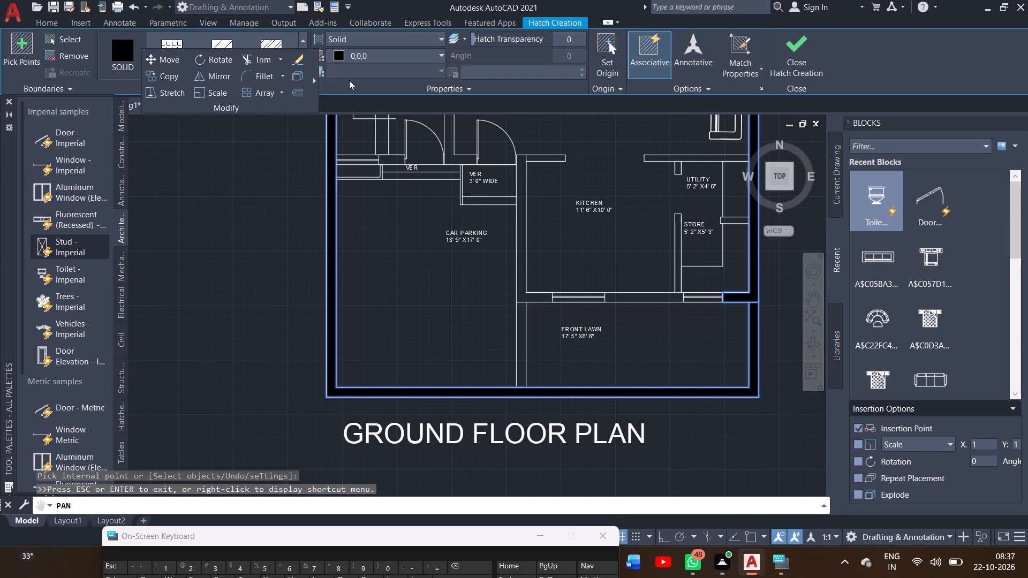
{"action": "left_click", "coordinate": [334, 55]}
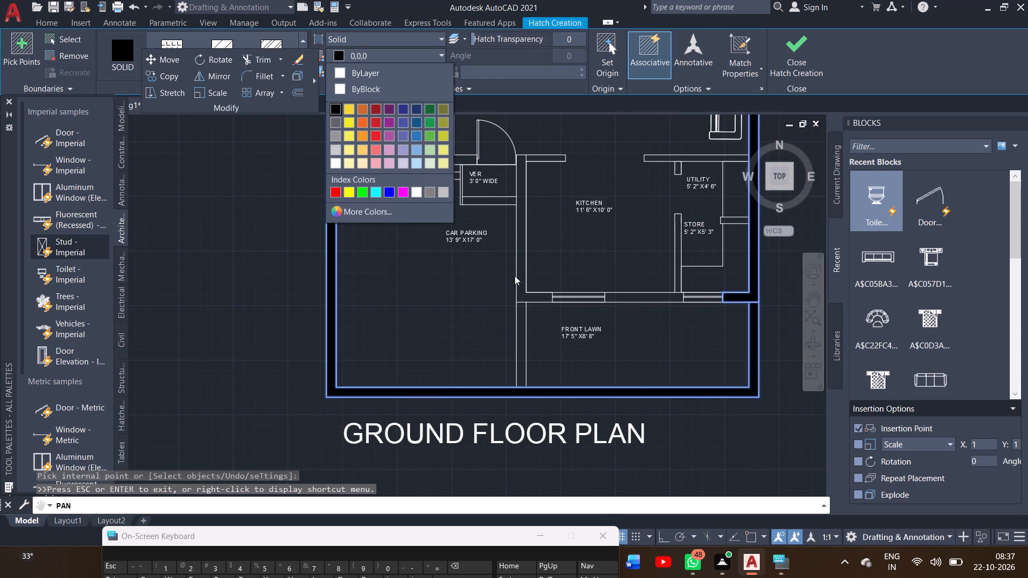
{"action": "left_click", "coordinate": [526, 295]}
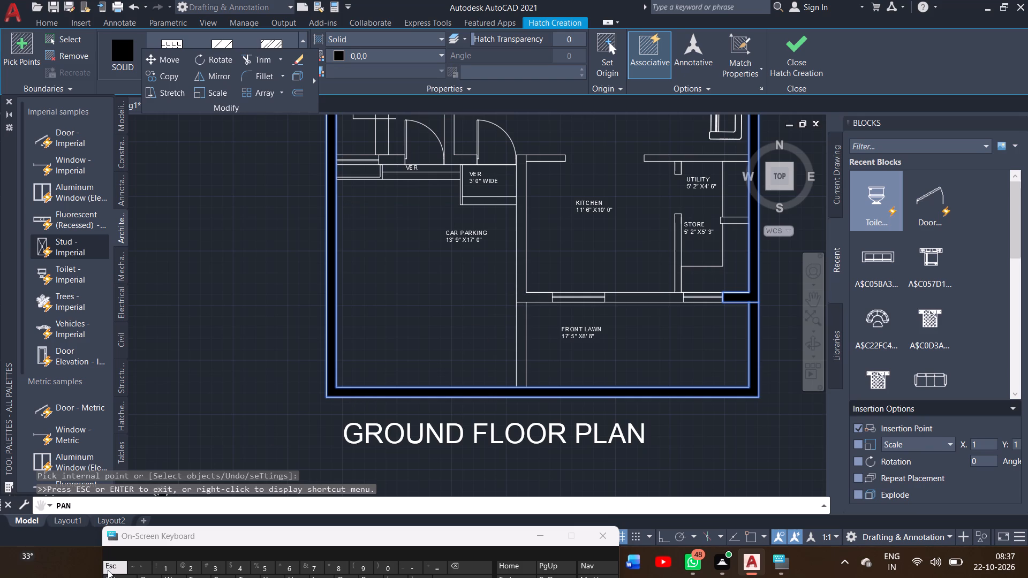
{"action": "key", "text": "Escape"}
{"action": "key", "text": "Escape"}
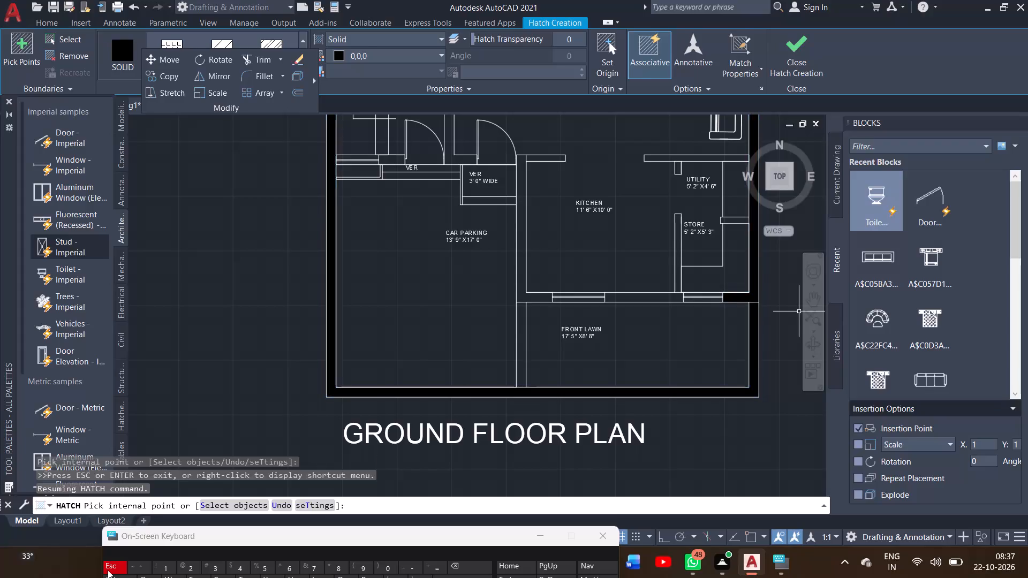
{"action": "key", "text": "Escape"}
{"action": "key", "text": "Escape"}
{"action": "key", "text": "Escape"}
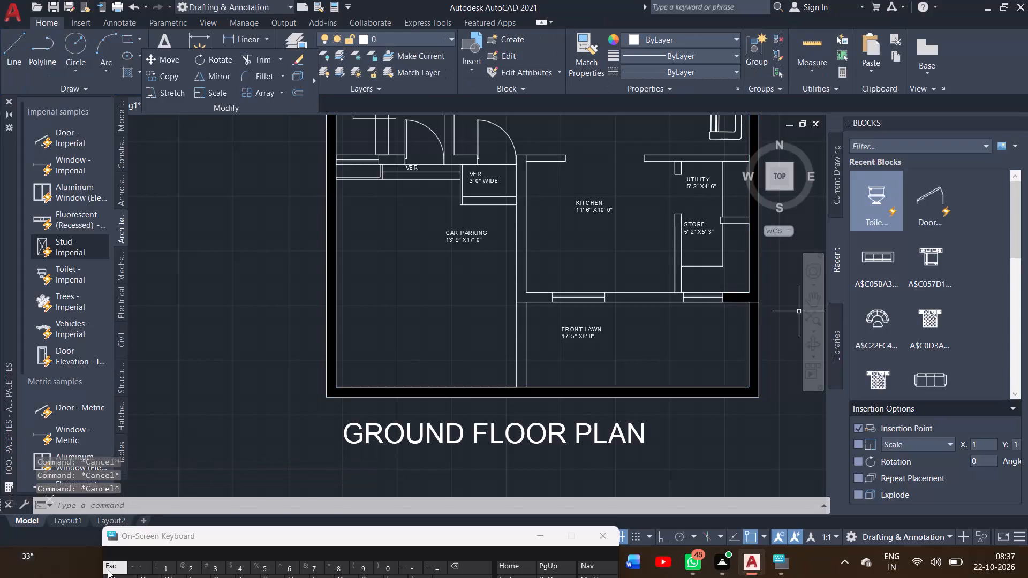
Start a new solid hatch in 0,0,0 and fill the stair's hall-side wall, the west bedroom–toilet wall and the middle bedroom's east partition.
{"action": "scroll", "coordinate": [266, 409], "scroll_direction": "down", "scroll_amount": 2, "text": "ctrl"}
{"action": "scroll", "coordinate": [266, 409], "scroll_direction": "up", "scroll_amount": 3, "text": "ctrl"}
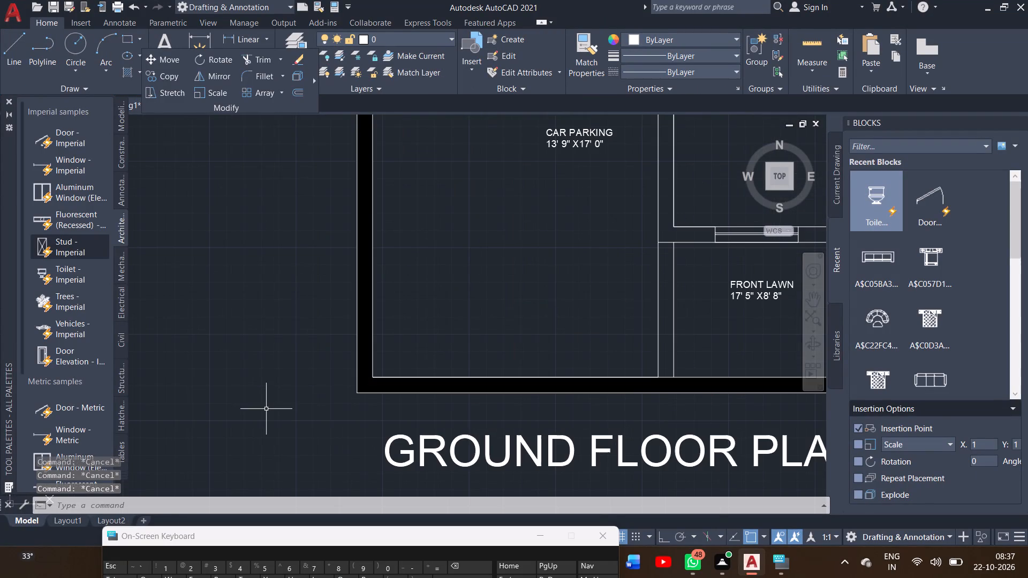
{"action": "left_click", "coordinate": [815, 299]}
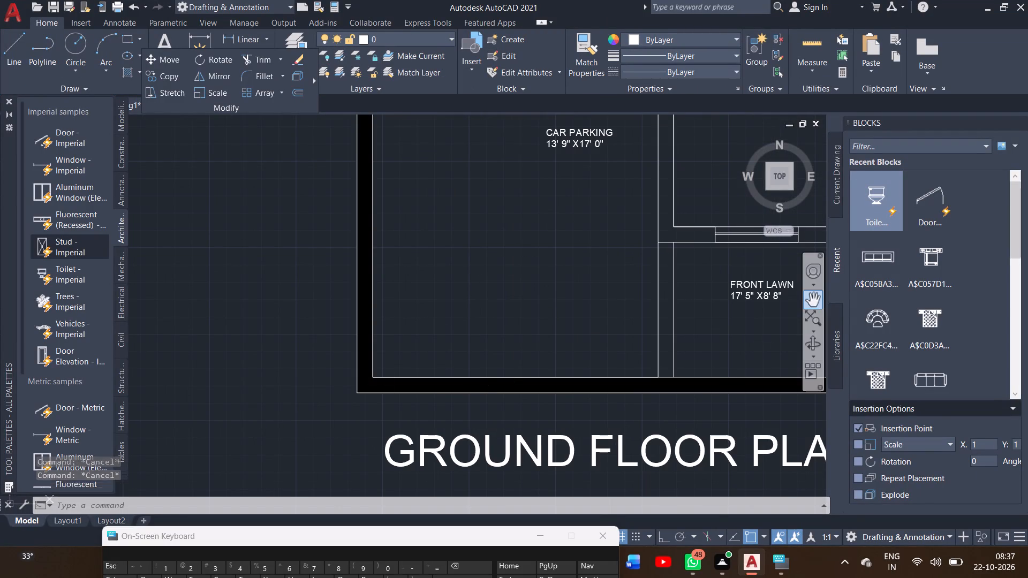
{"action": "left_click_drag", "start_coordinate": [742, 355], "coordinate": [536, 460]}
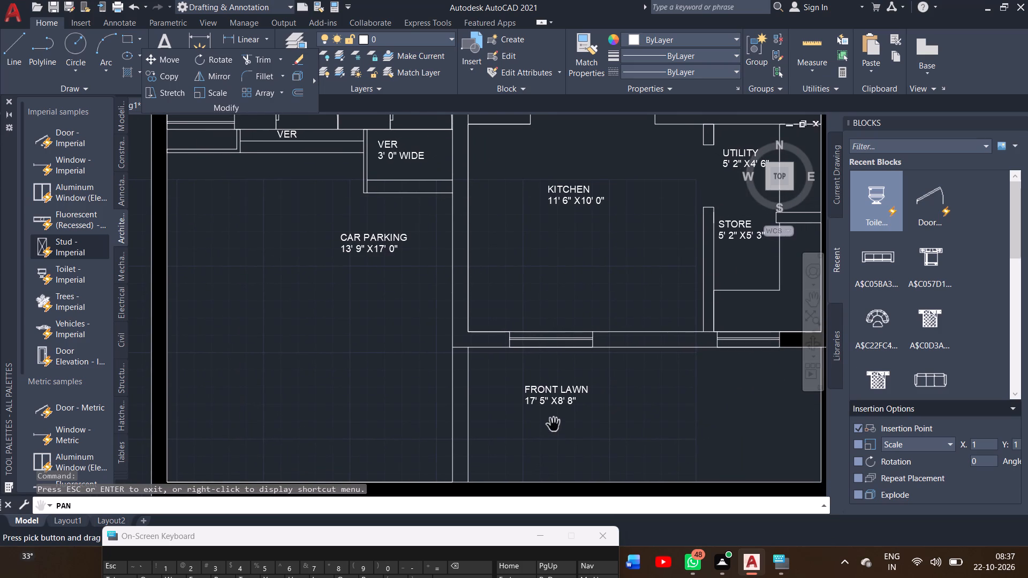
{"action": "scroll", "coordinate": [554, 425], "scroll_direction": "down", "scroll_amount": 2, "text": "ctrl"}
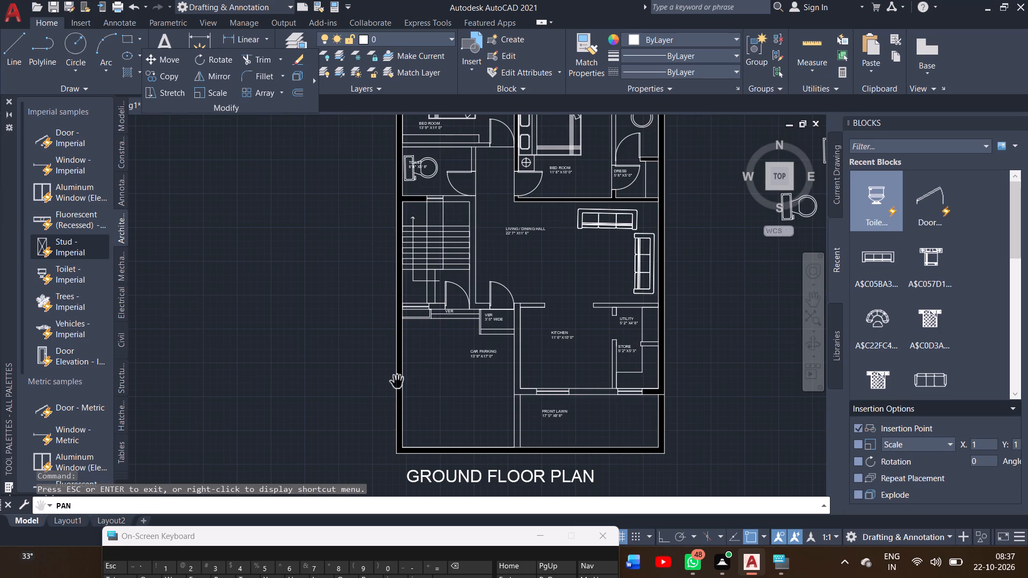
{"action": "right_click", "coordinate": [365, 372]}
{"action": "left_click", "coordinate": [377, 381]}
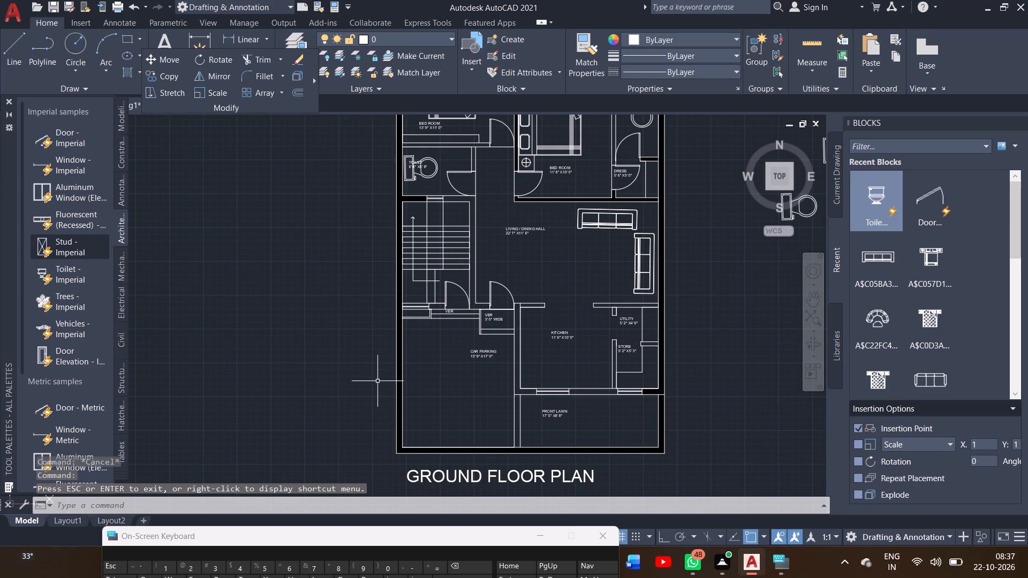
{"action": "left_click", "coordinate": [124, 71]}
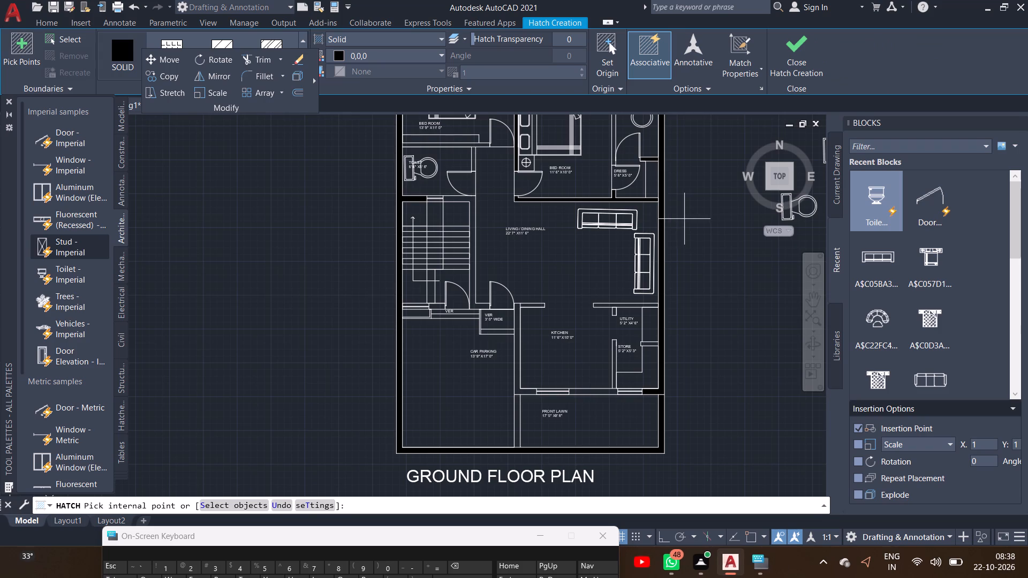
{"action": "left_click", "coordinate": [475, 216]}
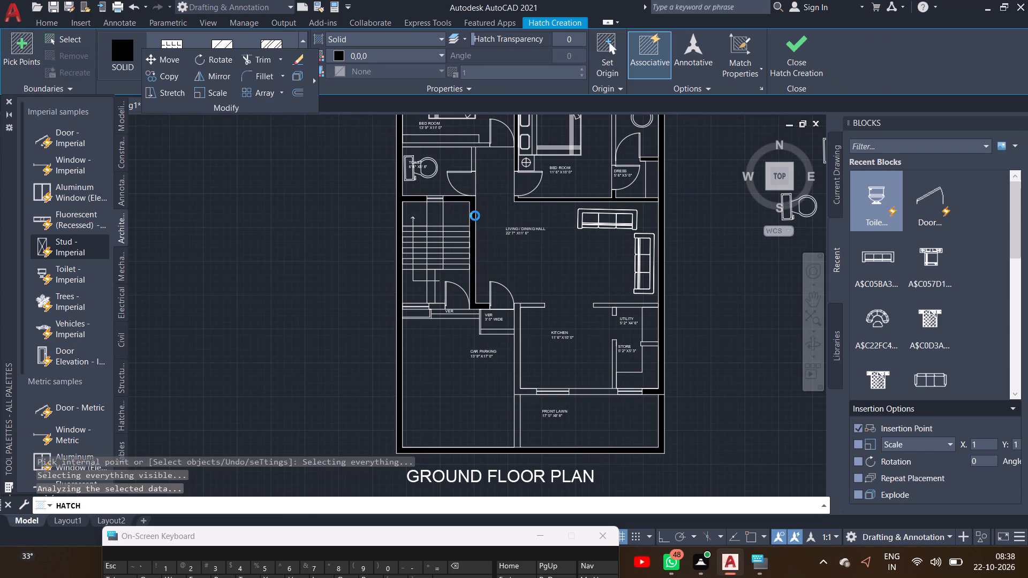
{"action": "left_click", "coordinate": [446, 144]}
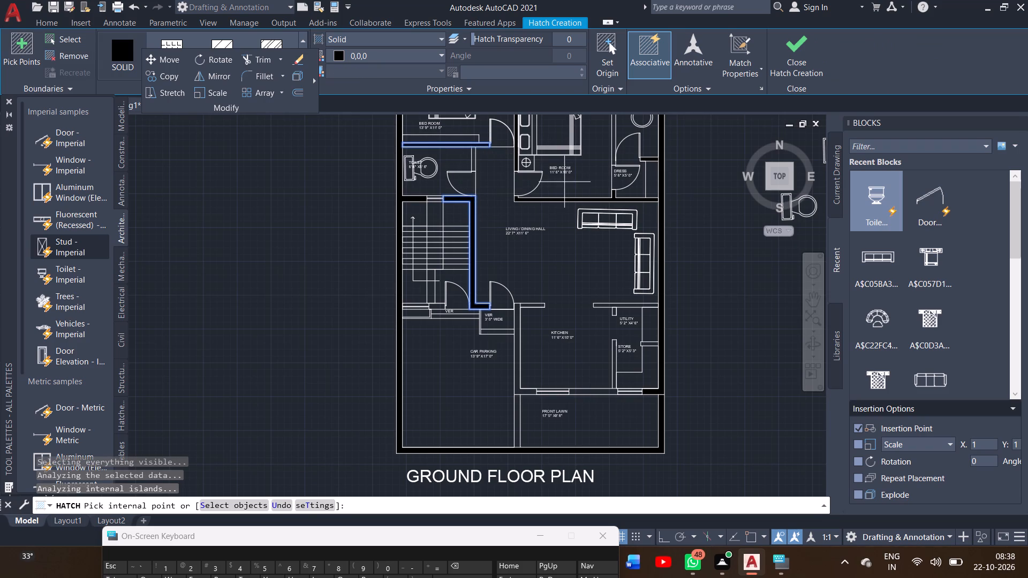
{"action": "left_click", "coordinate": [613, 146]}
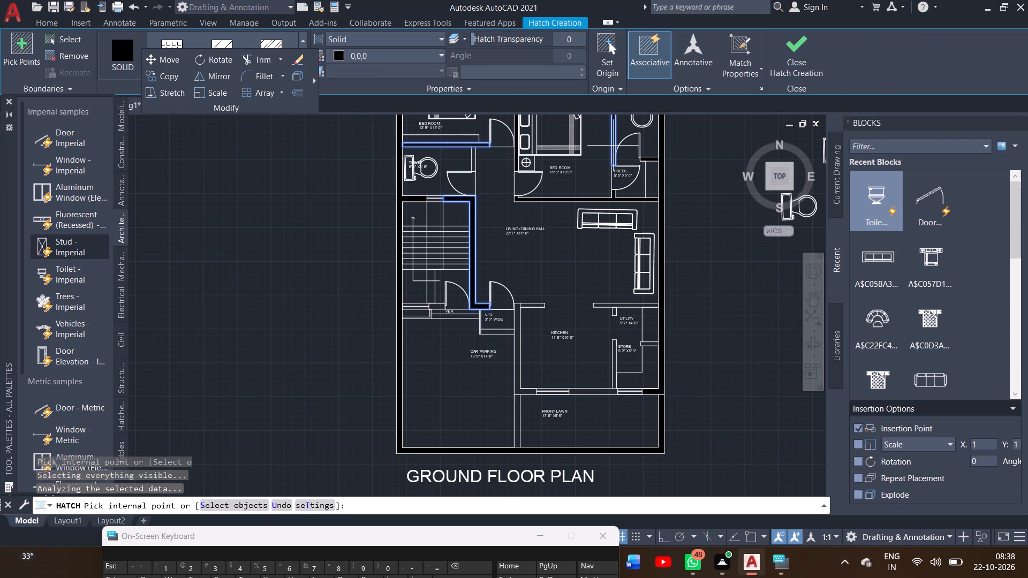
Hatch the walls around the kitchen, utility and store, plus the wall dividing car parking from the front lawn.
{"action": "left_click", "coordinate": [610, 306]}
{"action": "left_click", "coordinate": [615, 350]}
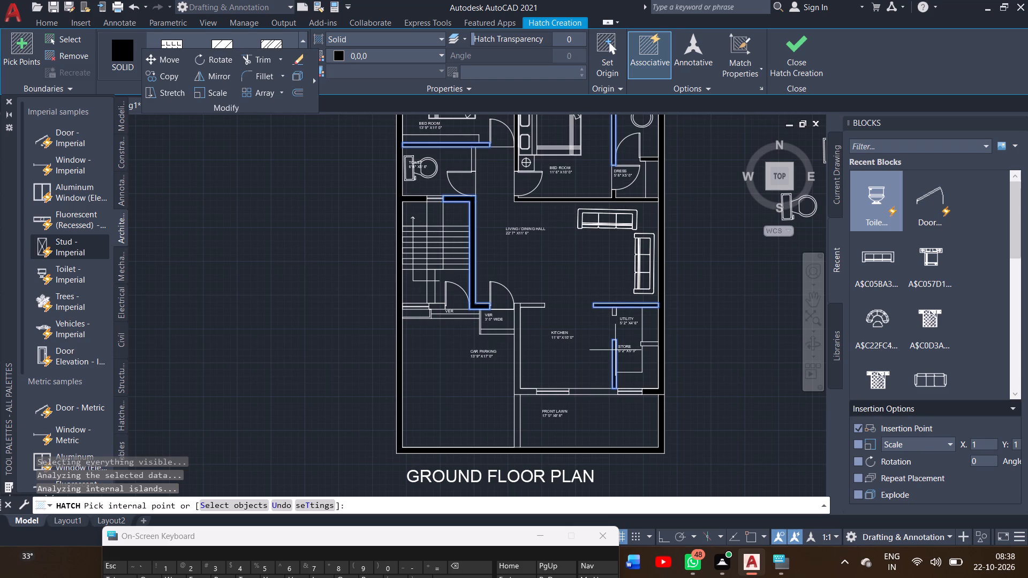
{"action": "left_click", "coordinate": [615, 313]}
{"action": "left_click", "coordinate": [580, 392]}
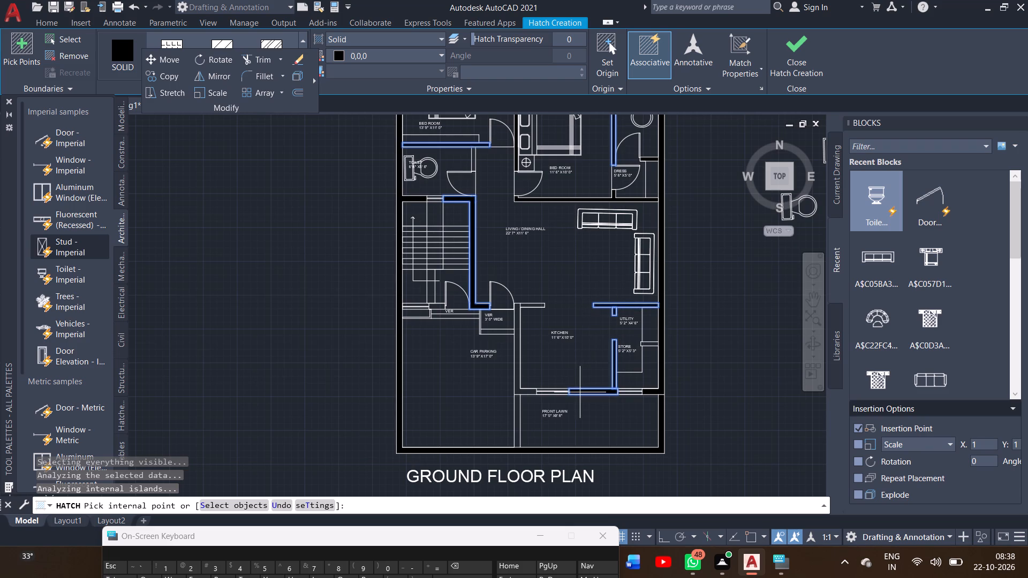
{"action": "left_click", "coordinate": [530, 393]}
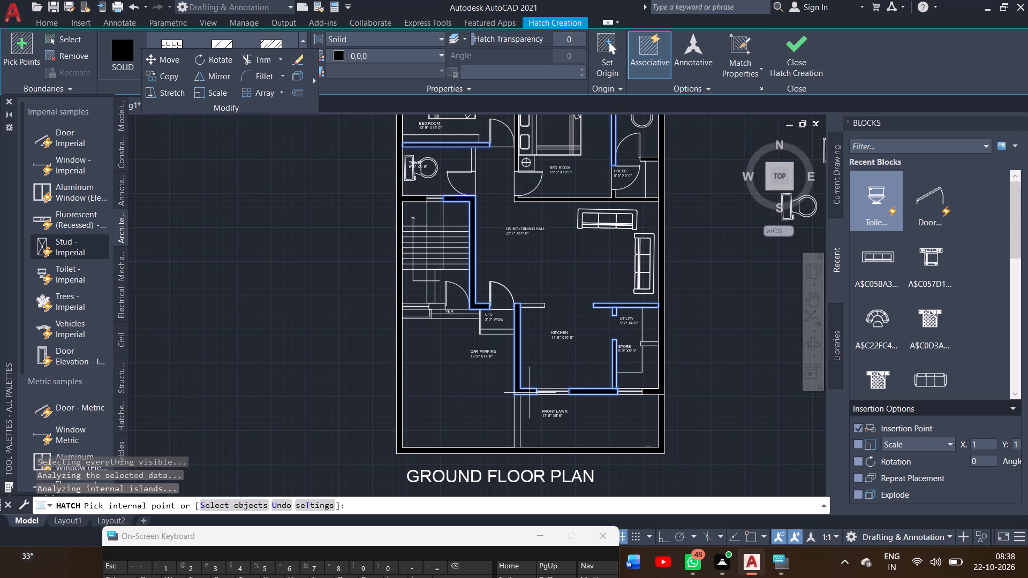
{"action": "left_click", "coordinate": [533, 306]}
{"action": "left_click", "coordinate": [515, 419]}
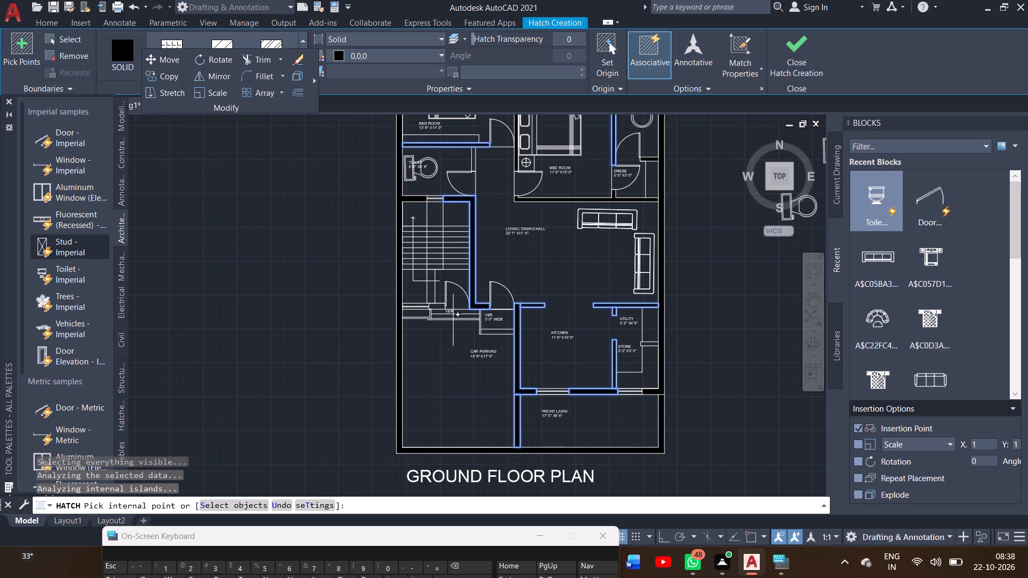
Fill the short wall piece below the stairs, beside the verandah door, with the solid hatch.
{"action": "scroll", "coordinate": [452, 319], "scroll_direction": "up", "scroll_amount": 3, "text": "ctrl"}
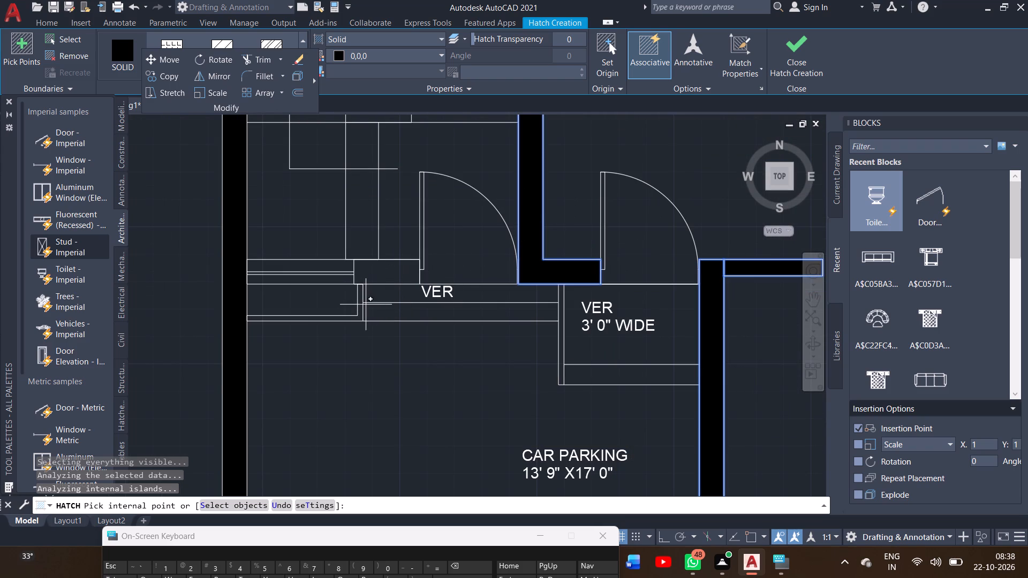
{"action": "left_click", "coordinate": [374, 274]}
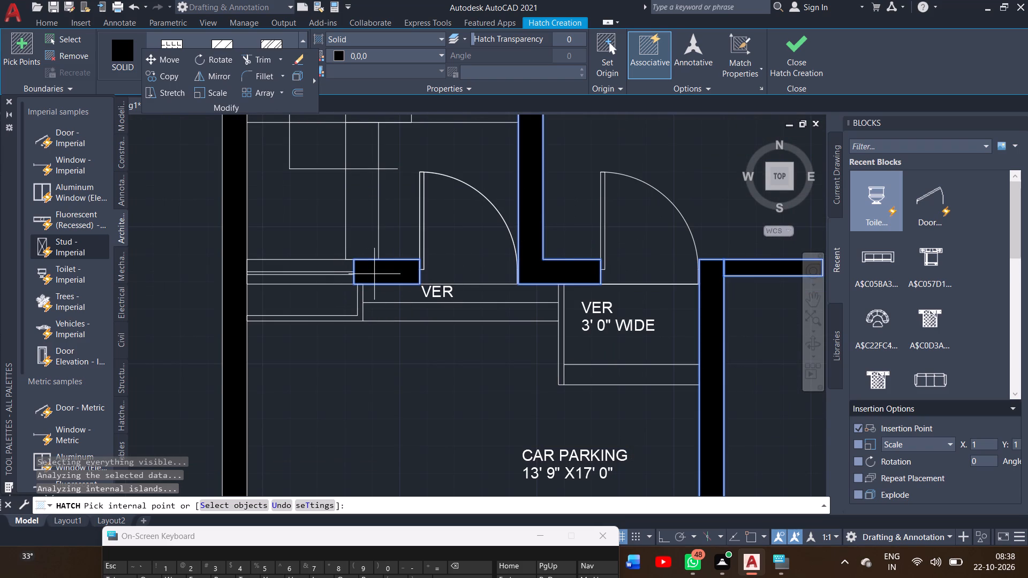
Set the hatch to the SOLID pattern in colour 0,0,0 and fill the west toilet's east wall above its door.
{"action": "scroll", "coordinate": [374, 274], "scroll_direction": "down", "scroll_amount": 3, "text": "ctrl"}
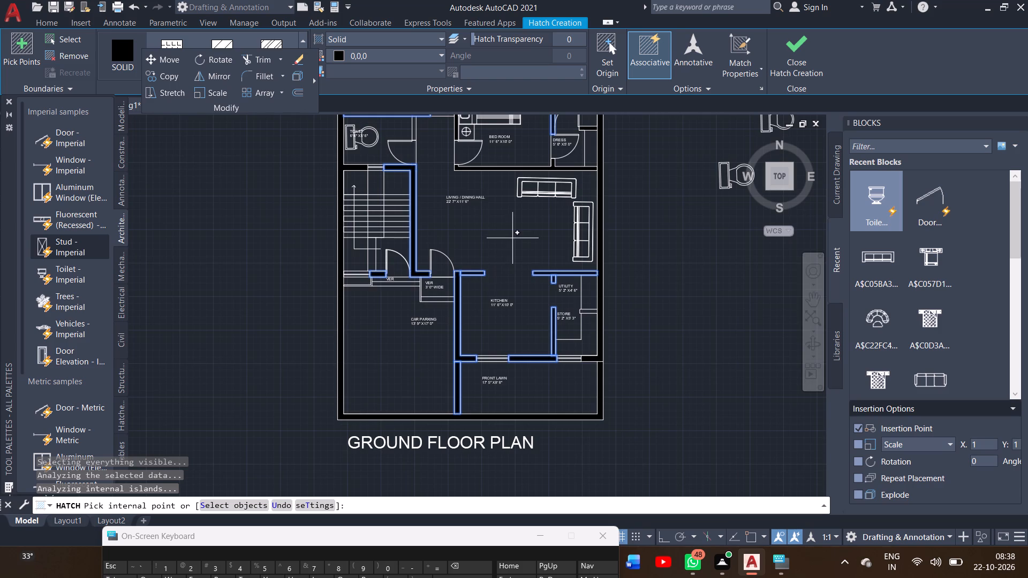
{"action": "left_click", "coordinate": [811, 303]}
{"action": "left_click_drag", "start_coordinate": [735, 284], "coordinate": [719, 402]}
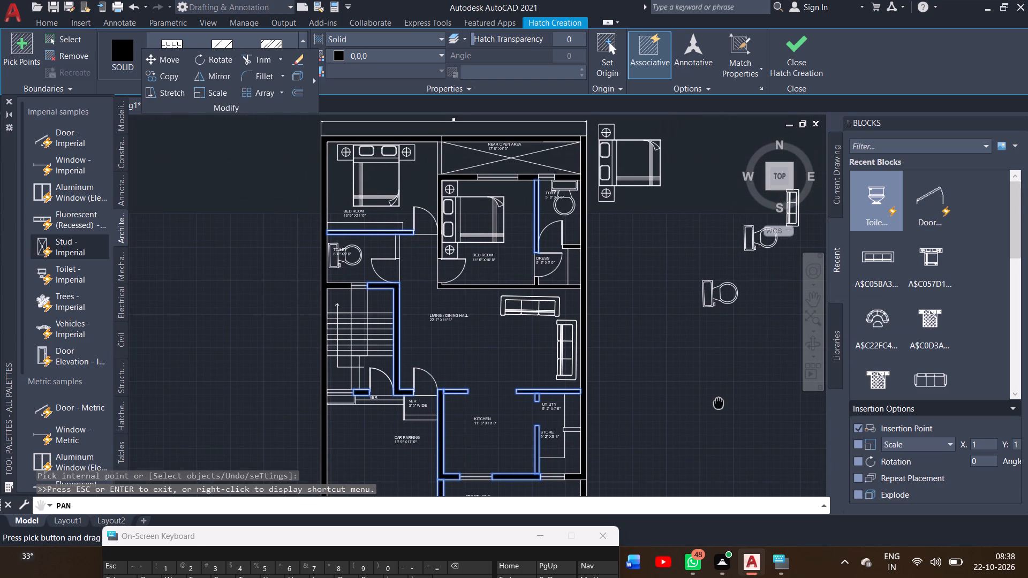
{"action": "left_click_drag", "start_coordinate": [719, 402], "coordinate": [724, 384]}
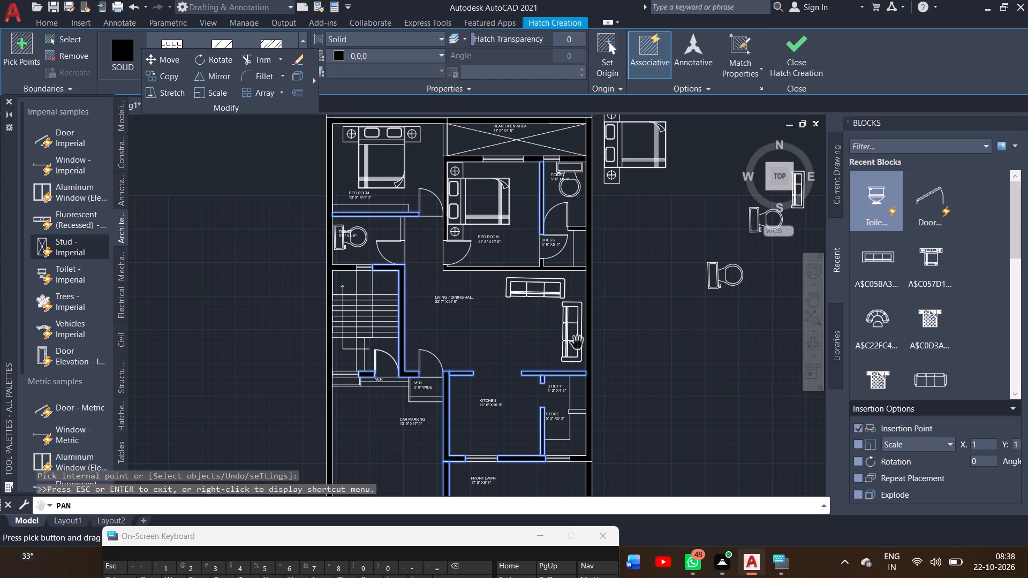
{"action": "scroll", "coordinate": [370, 215], "scroll_direction": "up", "scroll_amount": 2, "text": "ctrl"}
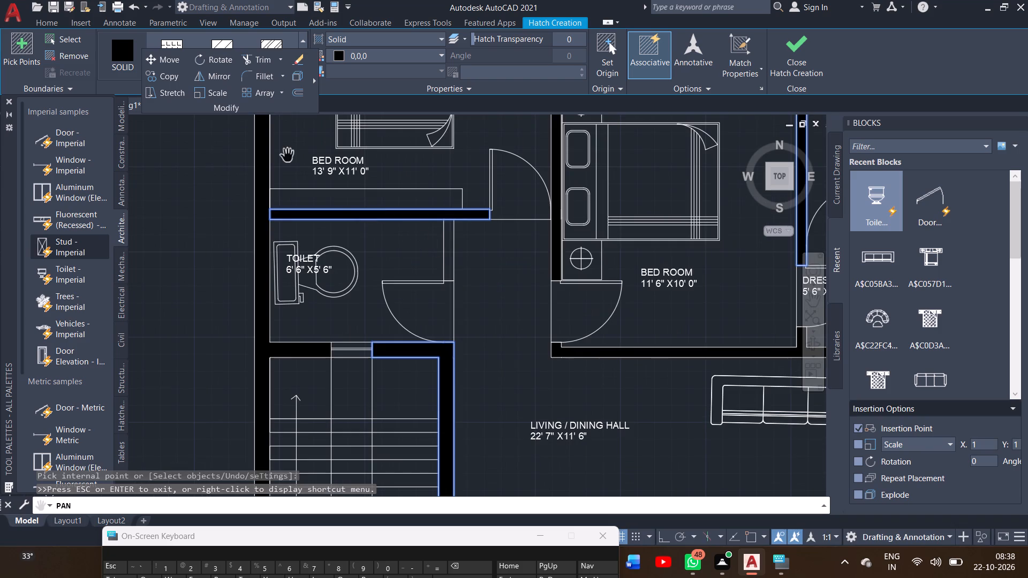
{"action": "left_click", "coordinate": [338, 52]}
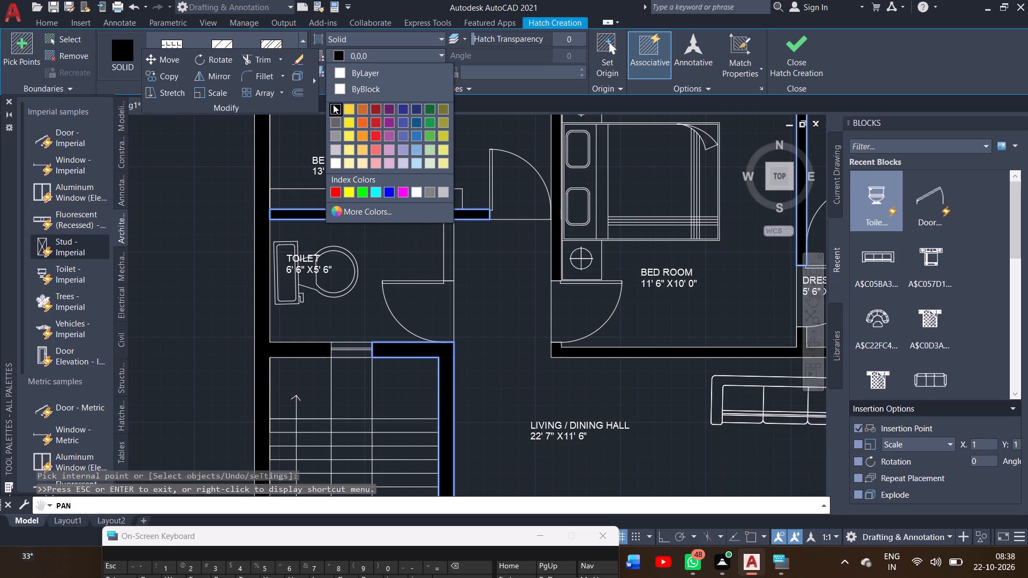
{"action": "left_click", "coordinate": [333, 105]}
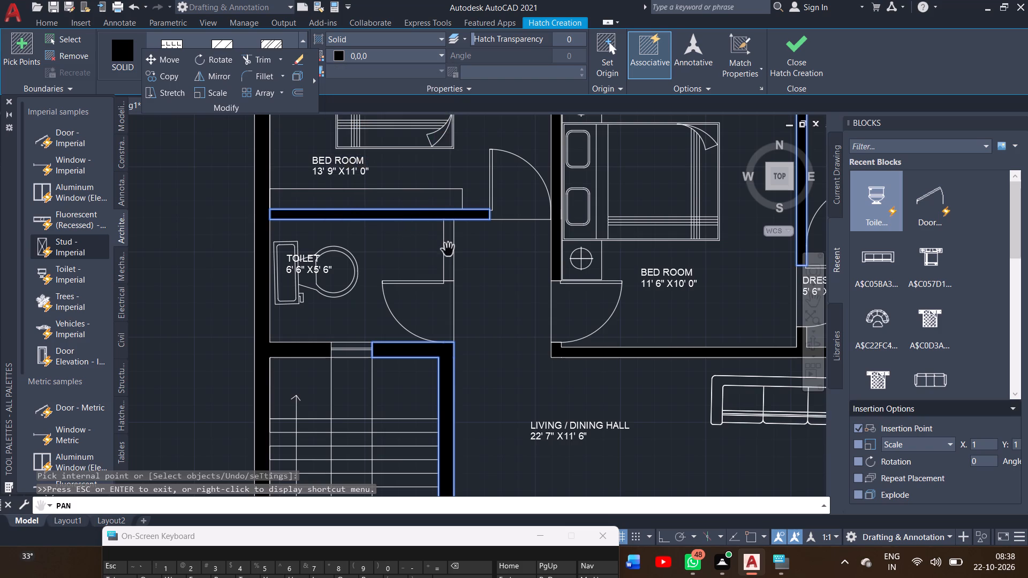
{"action": "right_click", "coordinate": [204, 182]}
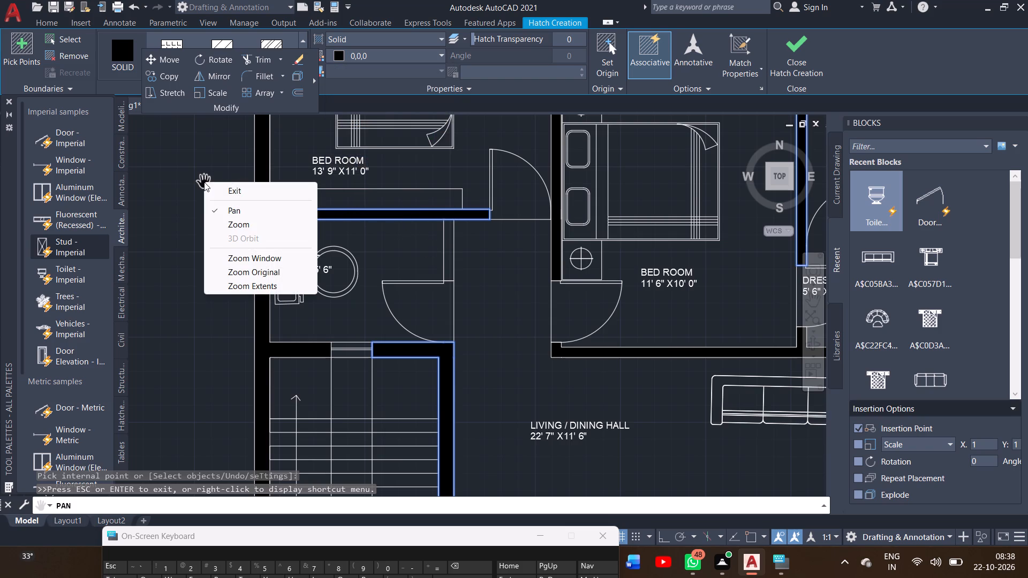
{"action": "left_click", "coordinate": [211, 189]}
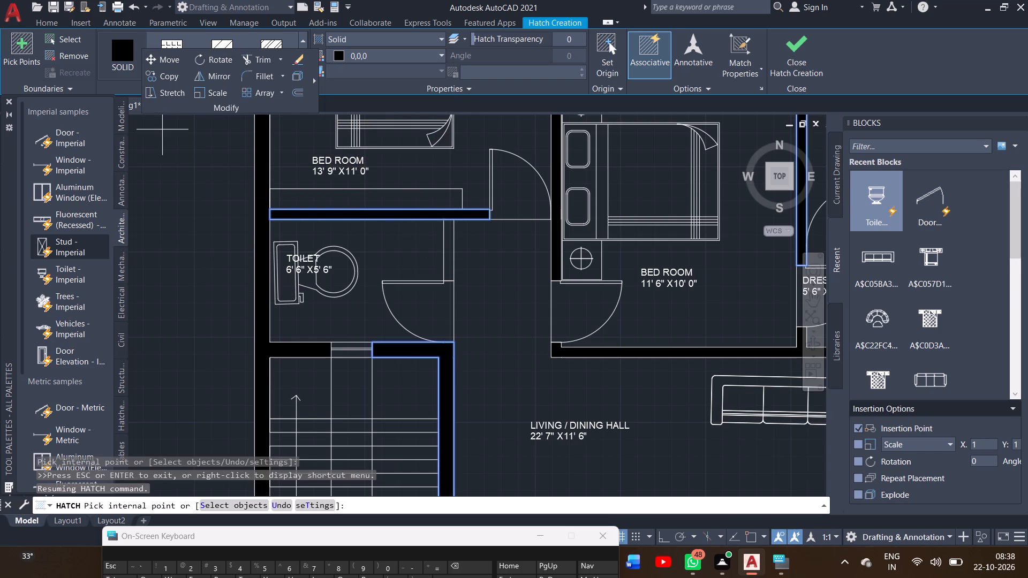
{"action": "left_click", "coordinate": [125, 53]}
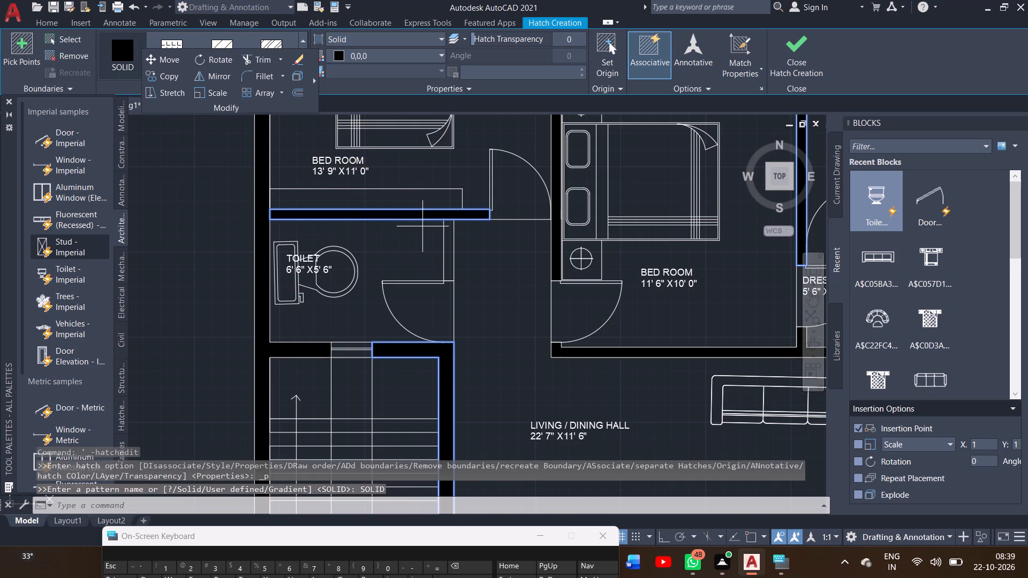
{"action": "left_click", "coordinate": [450, 250]}
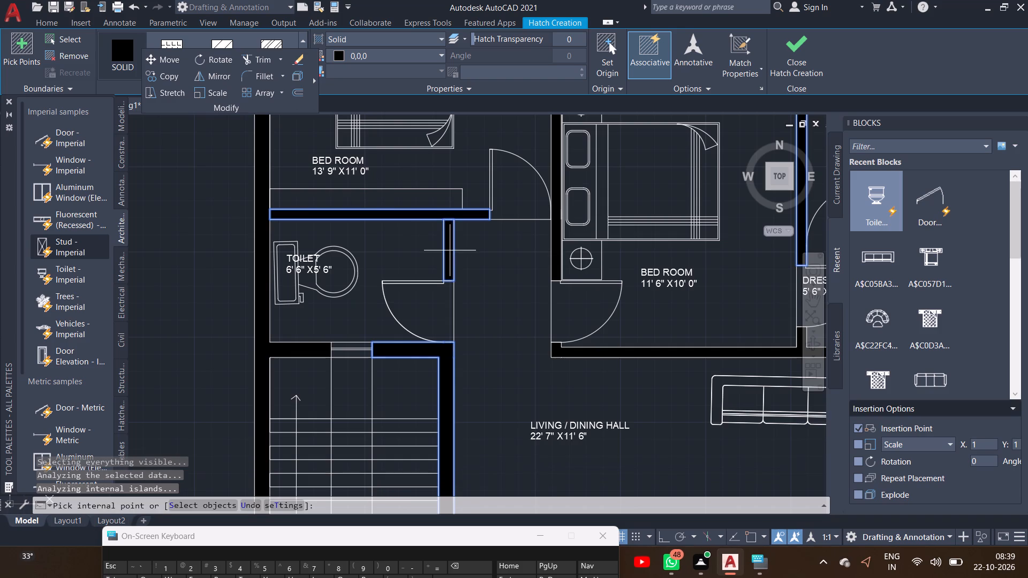
Fill the wall between the northwest bedroom and the rear open area with the solid hatch.
{"action": "scroll", "coordinate": [475, 273], "scroll_direction": "down", "scroll_amount": 2, "text": "ctrl"}
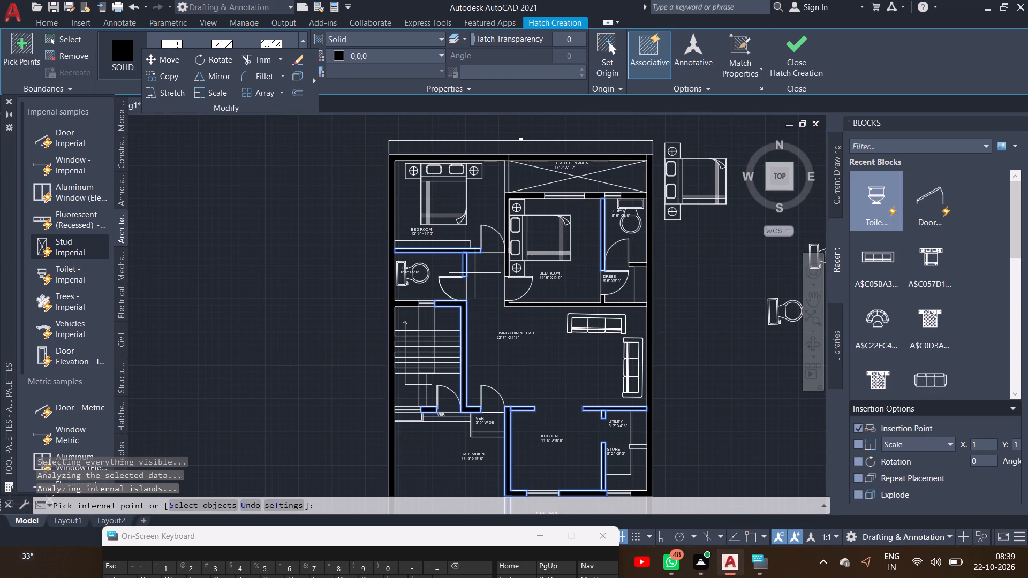
{"action": "scroll", "coordinate": [513, 158], "scroll_direction": "up", "scroll_amount": 2, "text": "ctrl"}
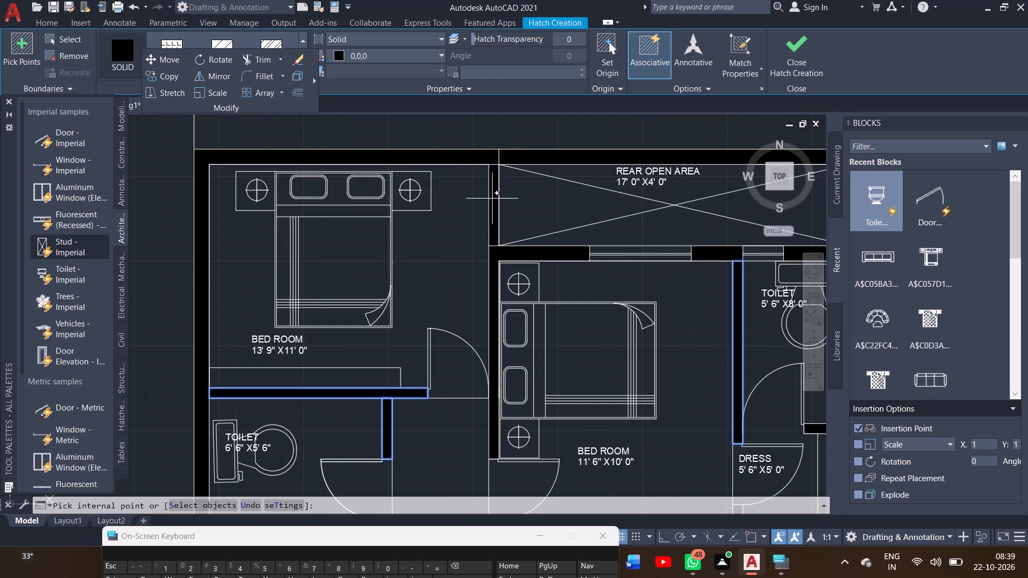
{"action": "left_click", "coordinate": [493, 201]}
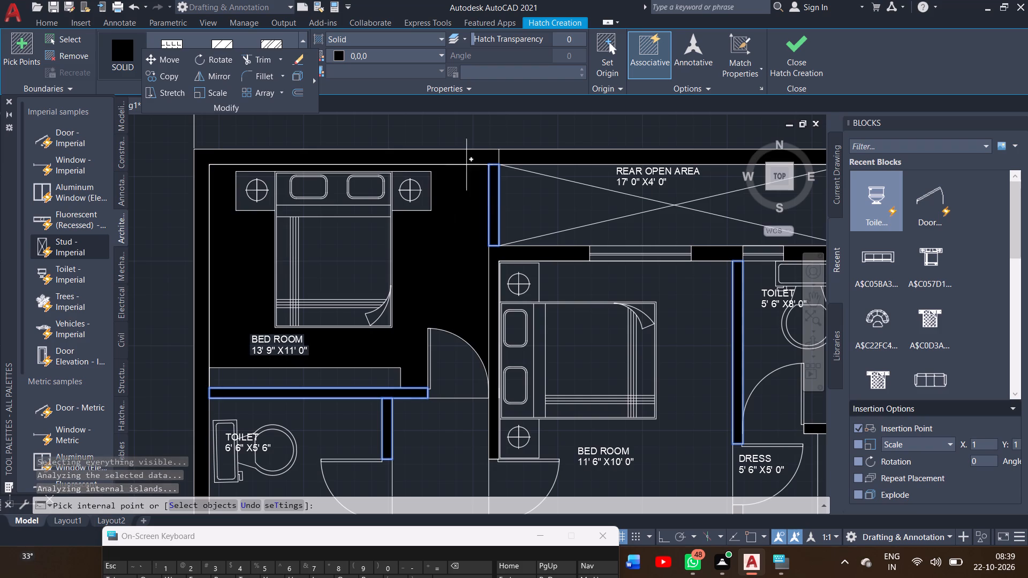
{"action": "scroll", "coordinate": [488, 126], "scroll_direction": "down", "scroll_amount": 2, "text": "ctrl"}
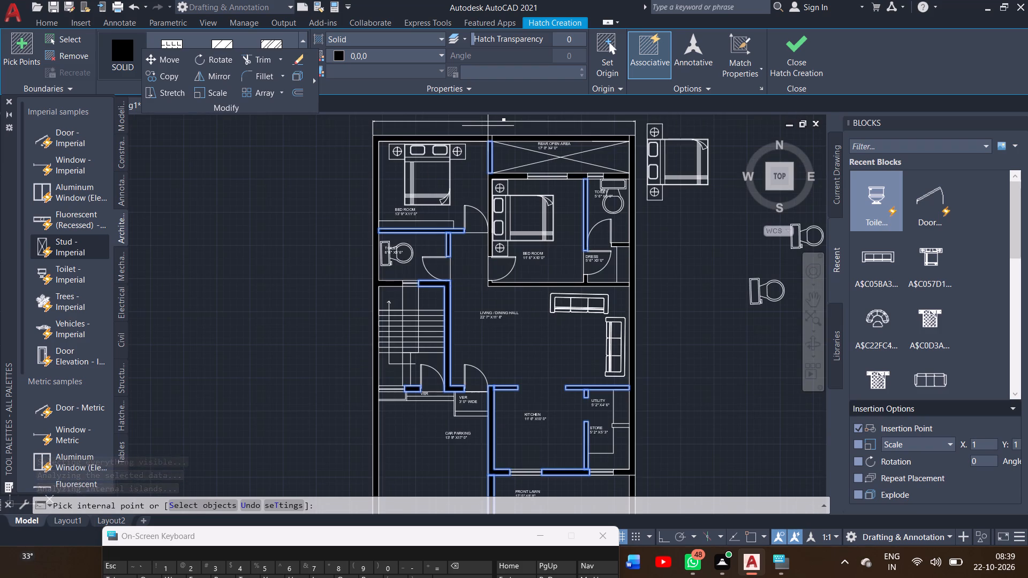
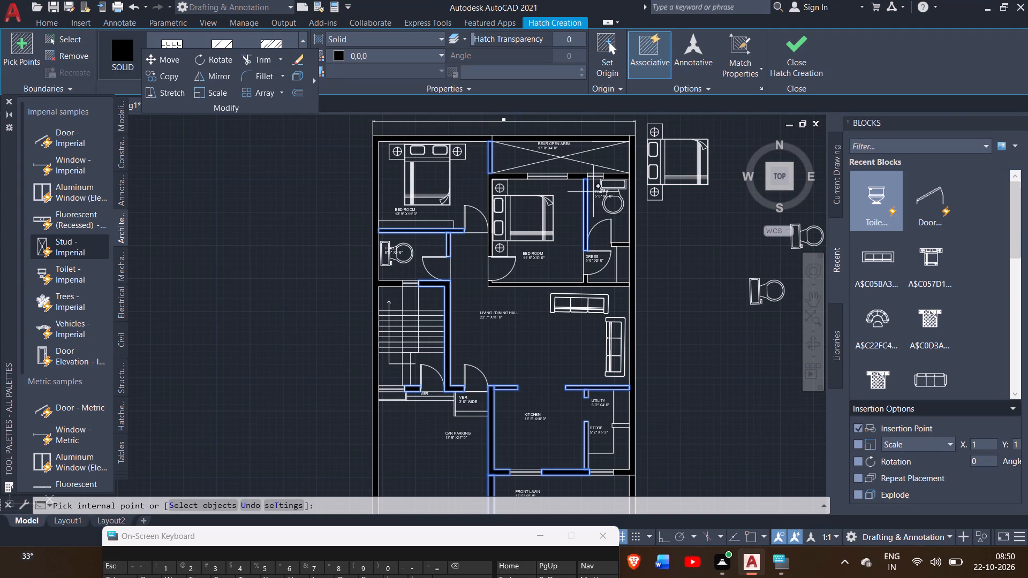
End the wall hatching and insert the sports car vehicle block in the empty space outside the floor plan, beside the kitchen side.
{"action": "scroll", "coordinate": [593, 192], "scroll_direction": "up", "scroll_amount": 1, "text": "ctrl"}
{"action": "scroll", "coordinate": [593, 192], "scroll_direction": "down", "scroll_amount": 2, "text": "ctrl"}
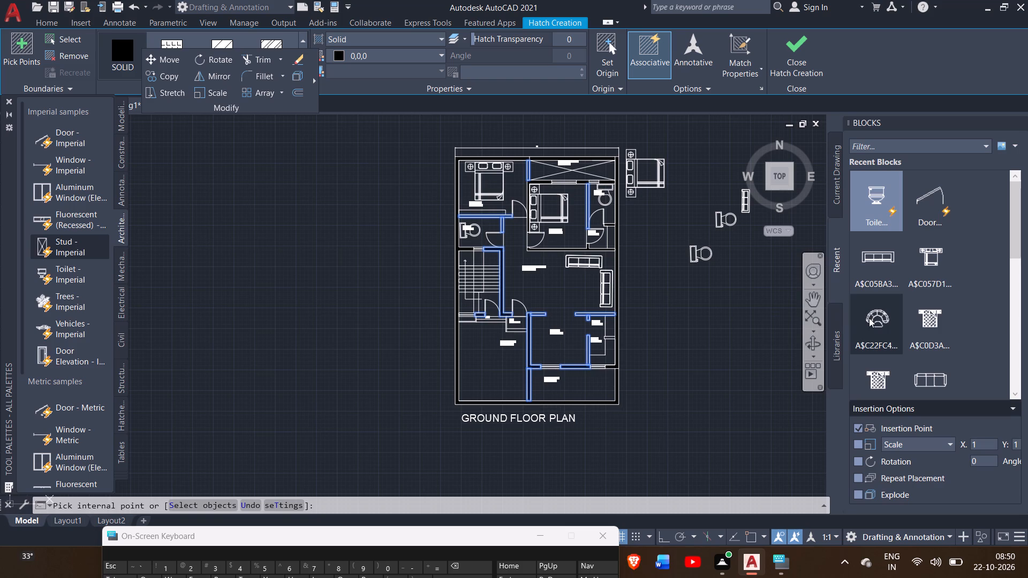
{"action": "scroll", "coordinate": [869, 318], "scroll_direction": "down", "scroll_amount": 14}
{"action": "scroll", "coordinate": [869, 318], "scroll_direction": "down", "scroll_amount": 7}
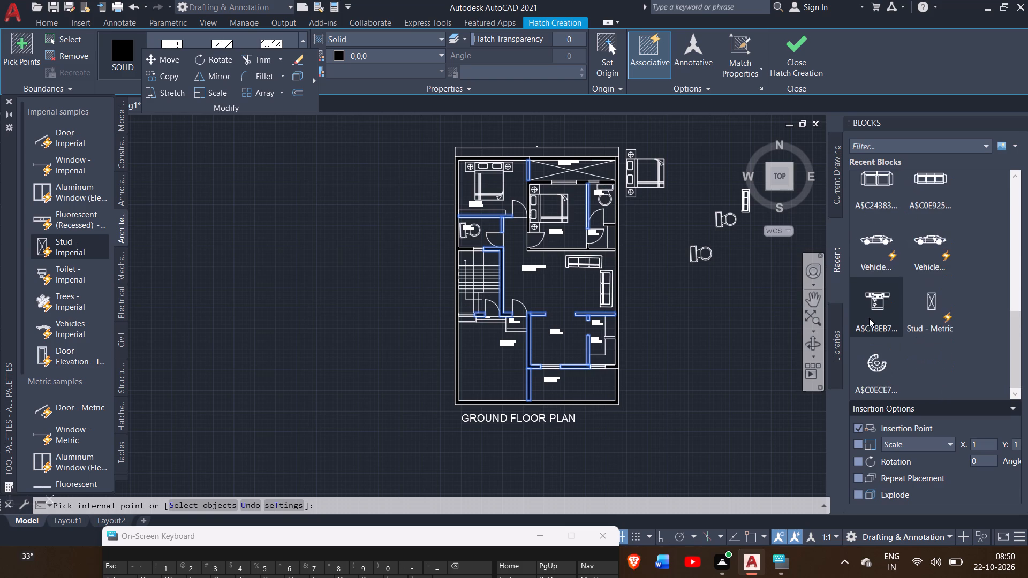
{"action": "scroll", "coordinate": [869, 318], "scroll_direction": "down", "scroll_amount": 2}
{"action": "left_click", "coordinate": [863, 254]}
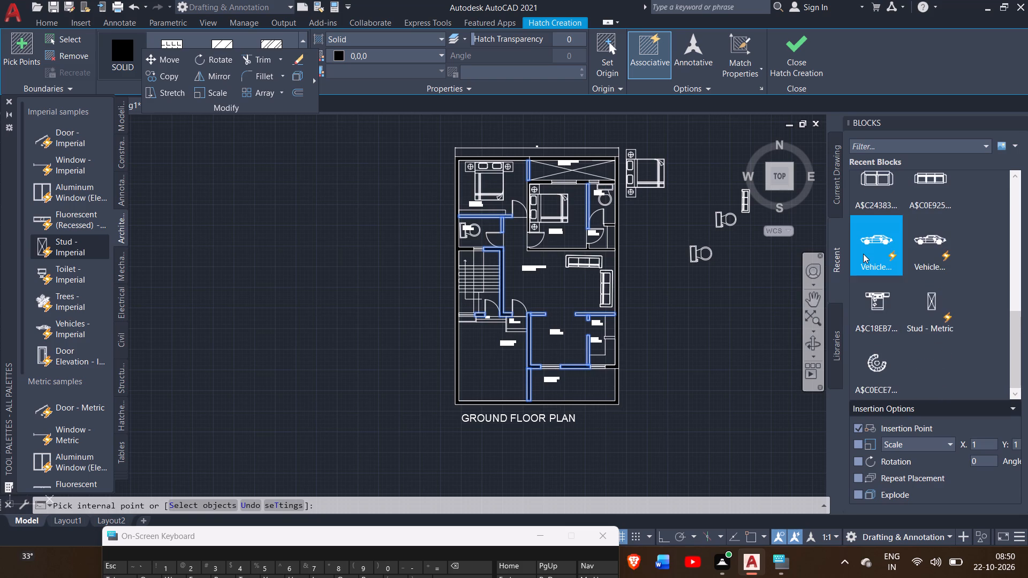
{"action": "left_click", "coordinate": [704, 320]}
{"action": "right_click", "coordinate": [708, 318]}
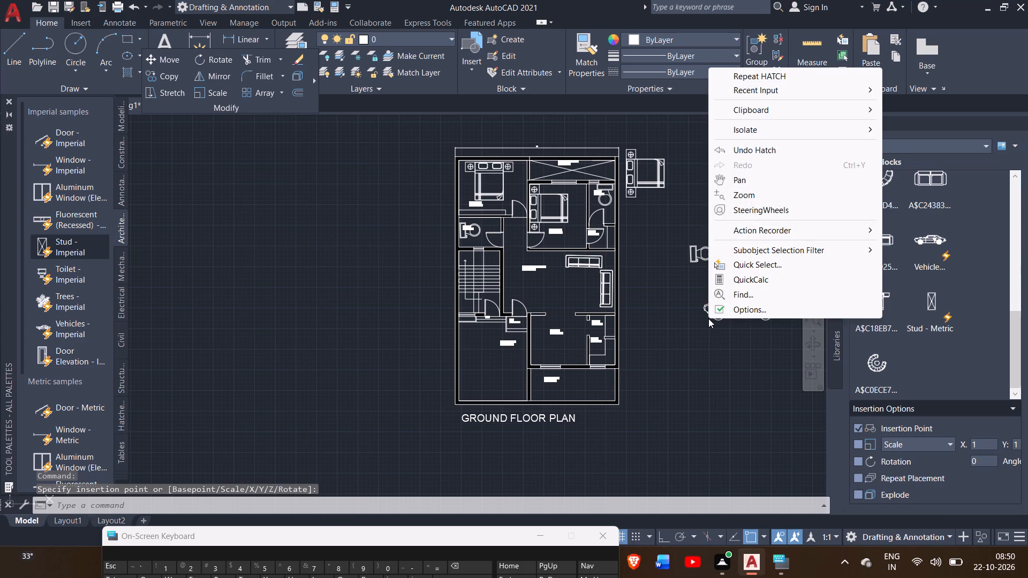
{"action": "left_click", "coordinate": [708, 318]}
{"action": "left_click", "coordinate": [725, 310]}
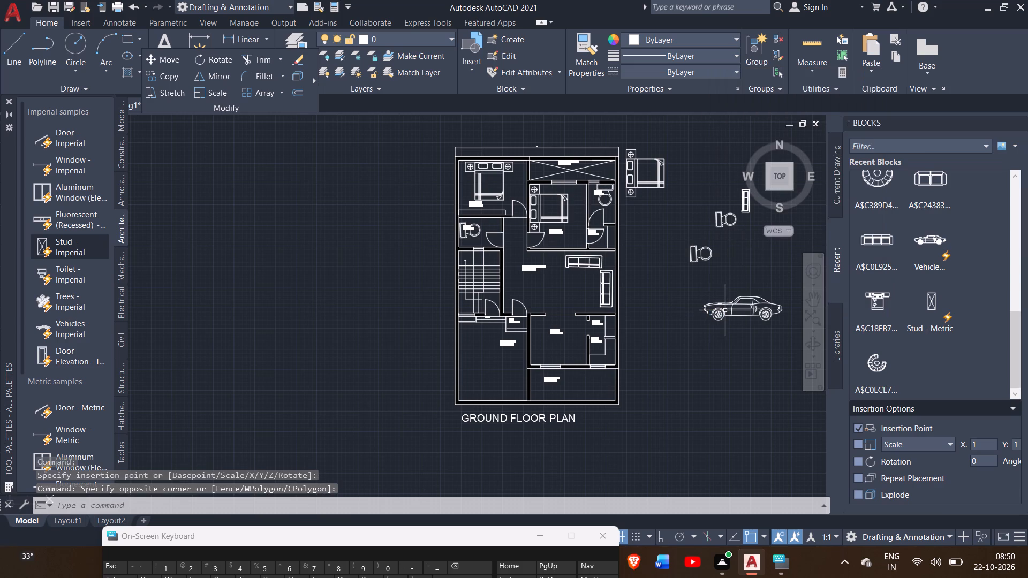
Change the inserted vehicle block's view to Sedan (Top).
{"action": "left_click", "coordinate": [725, 310]}
{"action": "left_click", "coordinate": [744, 317]}
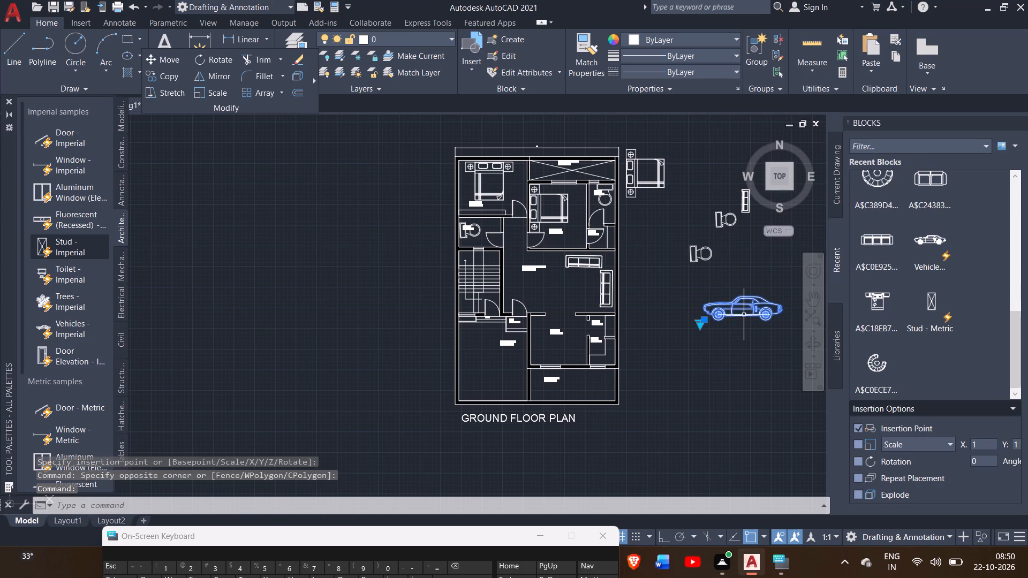
{"action": "left_click", "coordinate": [697, 321]}
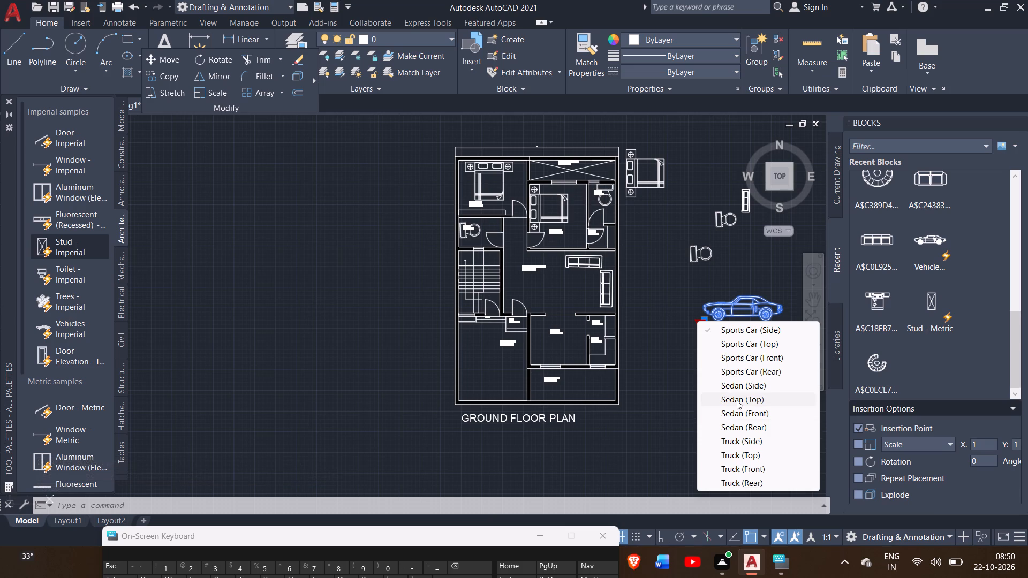
{"action": "left_click", "coordinate": [737, 400]}
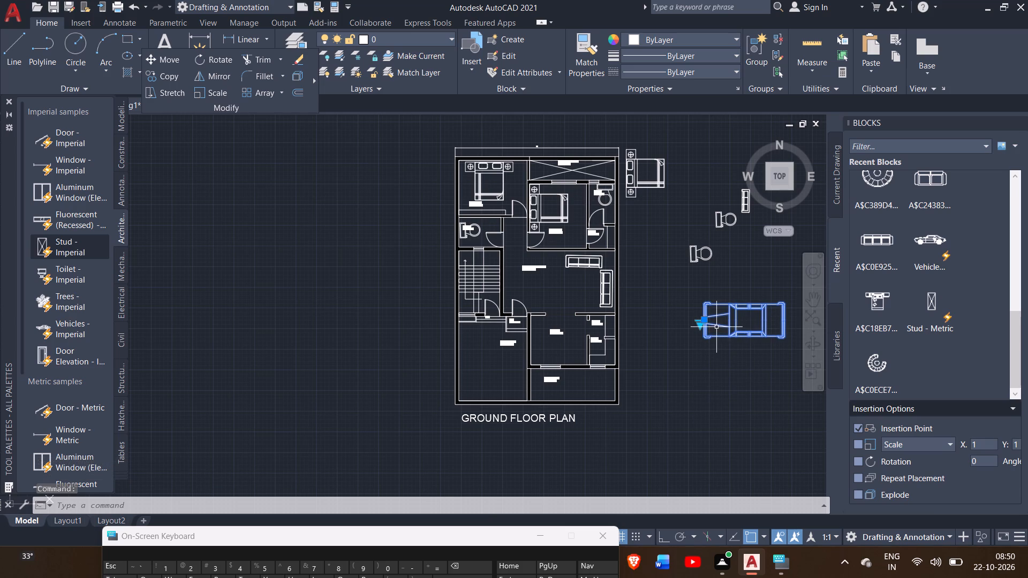
Rotate the sedan roughly a quarter turn clockwise about its lower front corner so its front faces the plan's rear side.
{"action": "left_click", "coordinate": [809, 296]}
{"action": "left_click_drag", "start_coordinate": [759, 301], "coordinate": [653, 310]}
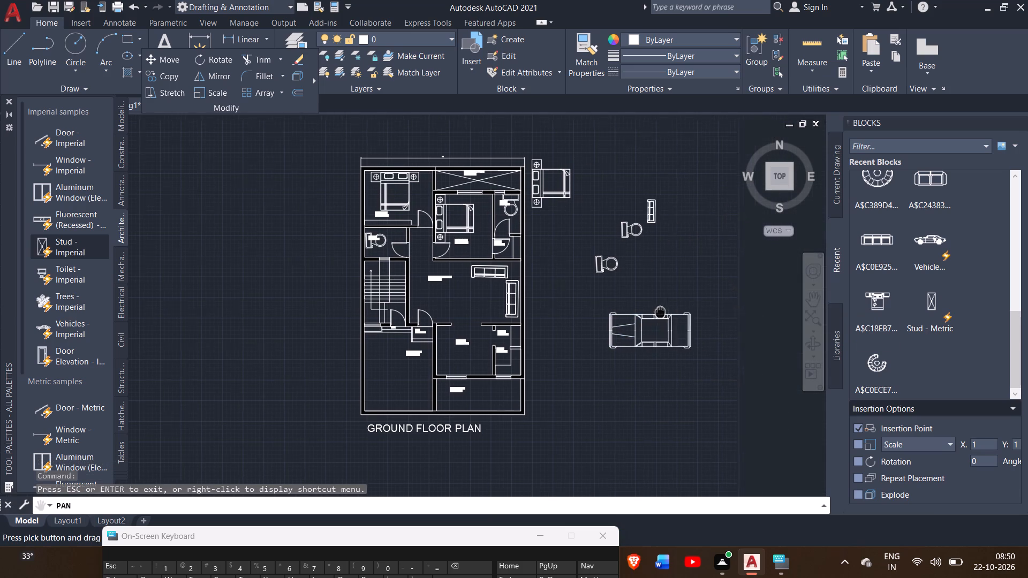
{"action": "left_click_drag", "start_coordinate": [653, 310], "coordinate": [535, 301]}
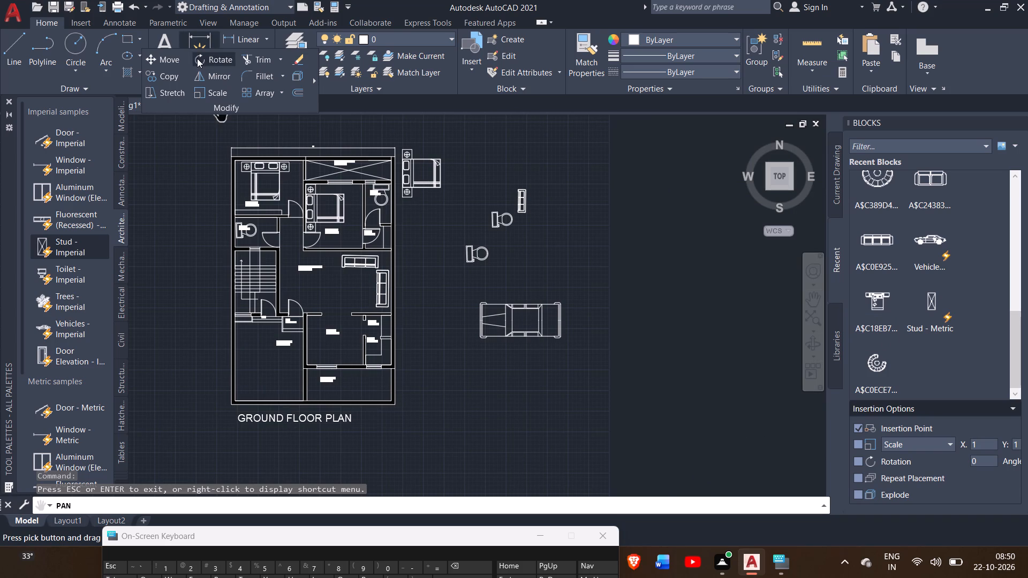
{"action": "left_click", "coordinate": [197, 58]}
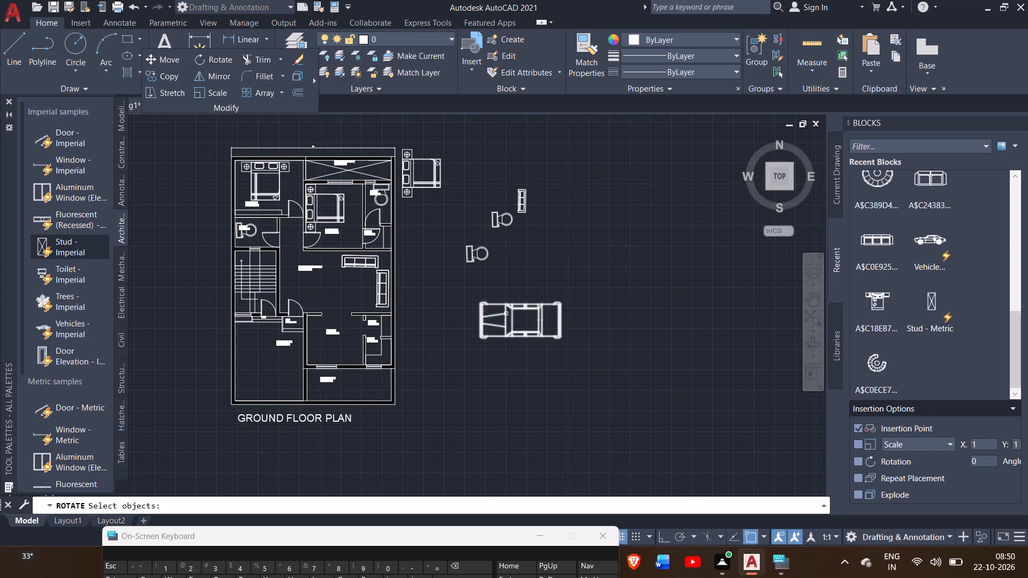
{"action": "left_click", "coordinate": [511, 312]}
{"action": "left_click", "coordinate": [511, 312]}
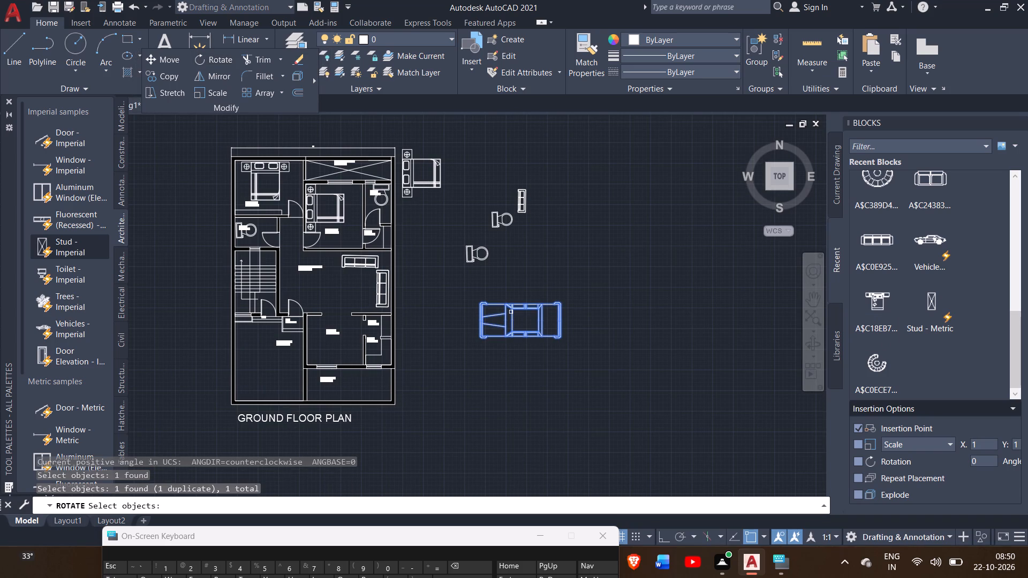
{"action": "left_click", "coordinate": [207, 58]}
{"action": "right_click", "coordinate": [484, 326]}
{"action": "left_click", "coordinate": [484, 326]}
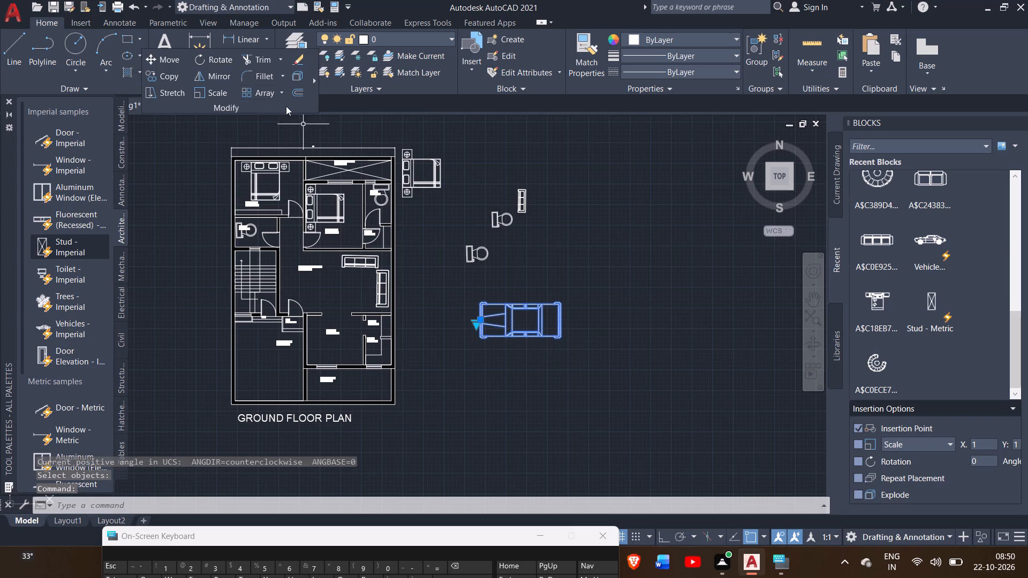
{"action": "left_click", "coordinate": [216, 60]}
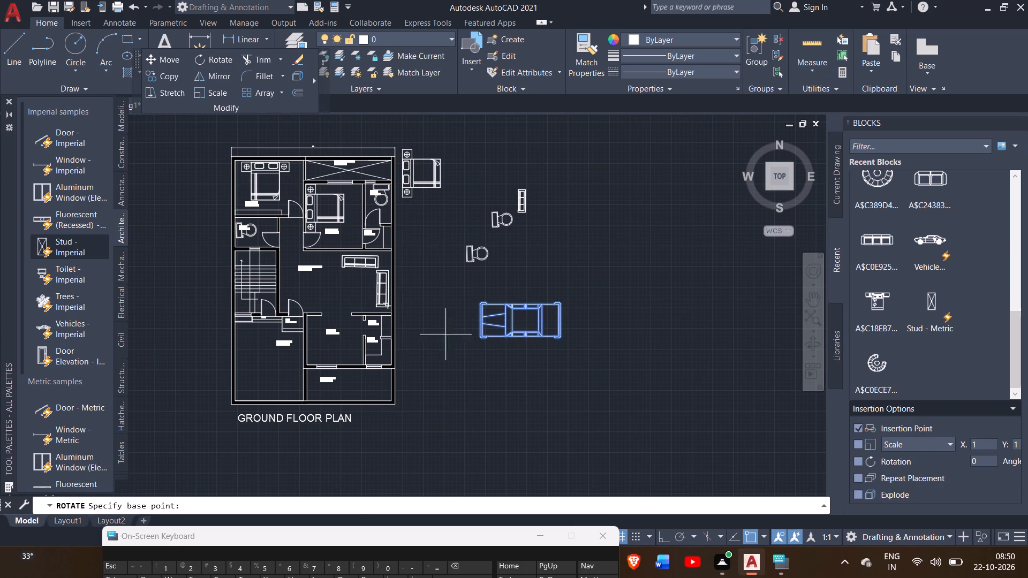
{"action": "left_click", "coordinate": [487, 333]}
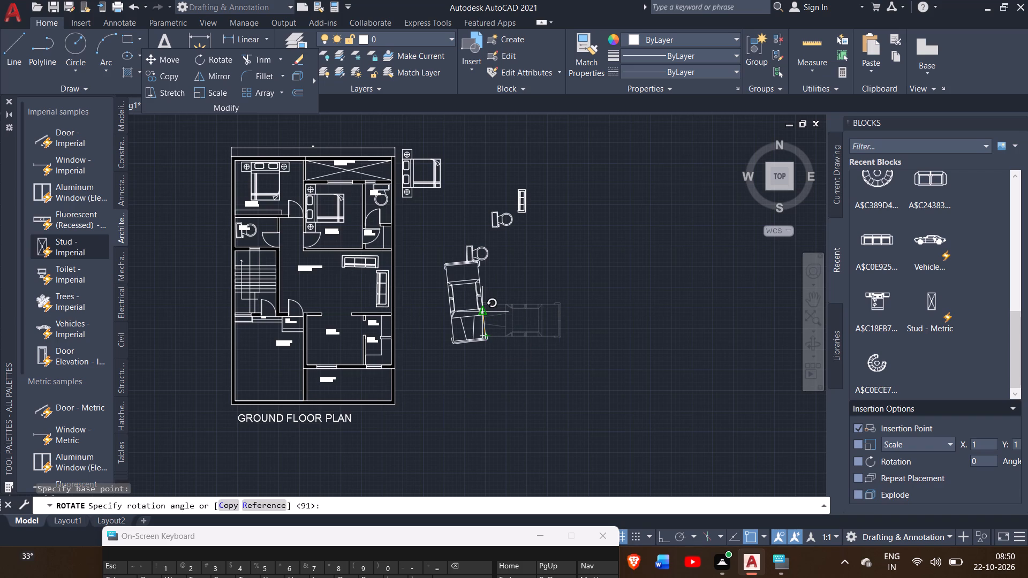
{"action": "left_click", "coordinate": [484, 368]}
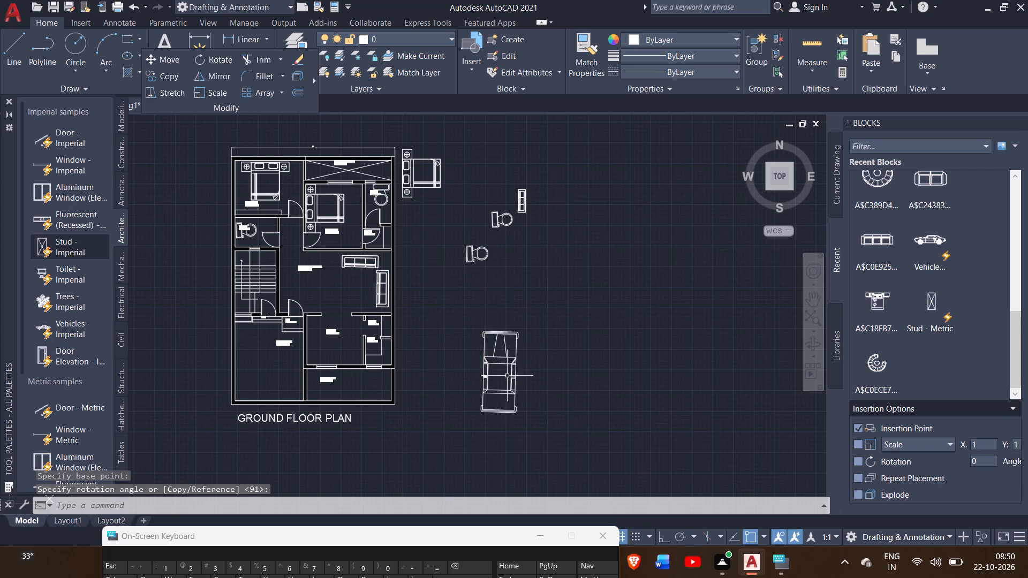
Copy the rotated sedan from its centre into the car parking area of the ground floor plan.
{"action": "left_click", "coordinate": [502, 361]}
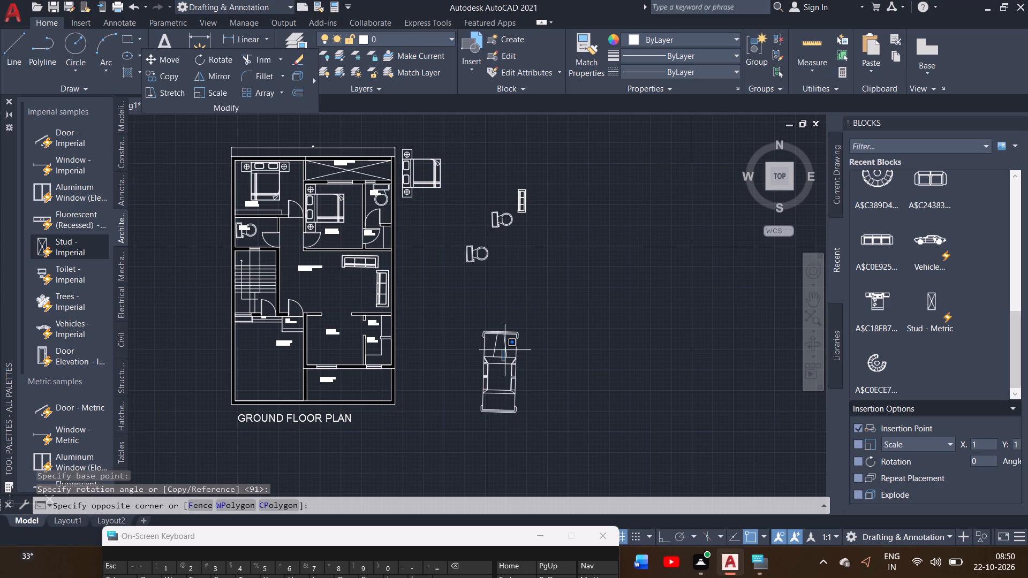
{"action": "left_click", "coordinate": [518, 324]}
{"action": "left_click", "coordinate": [511, 332]}
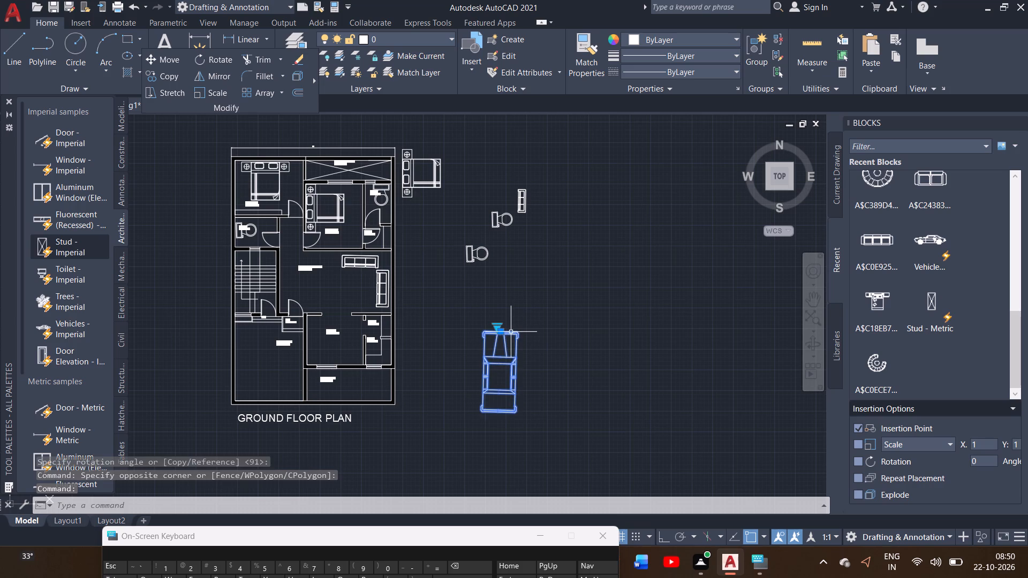
{"action": "left_click", "coordinate": [164, 71]}
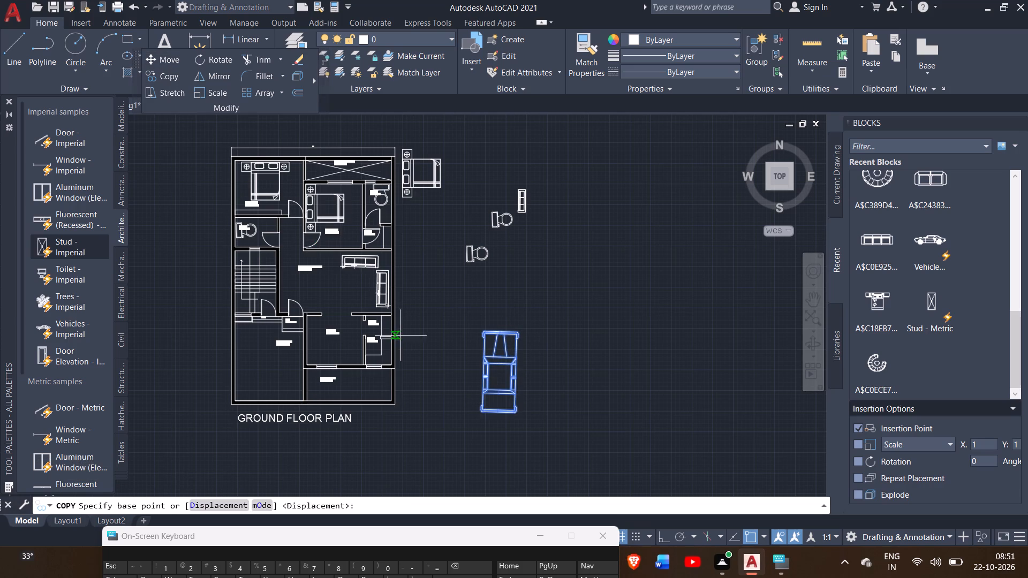
{"action": "left_click", "coordinate": [498, 373]}
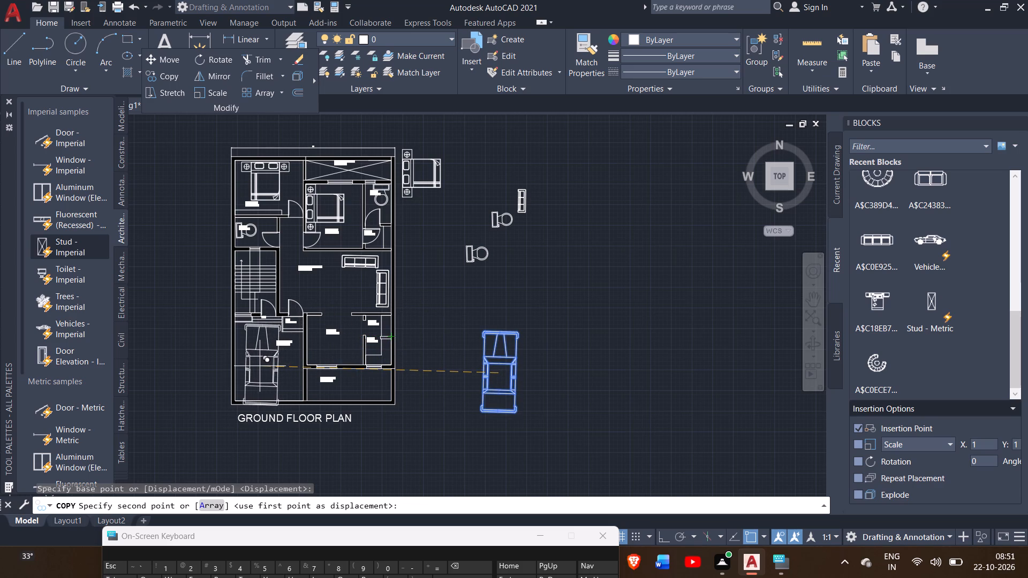
{"action": "left_click", "coordinate": [259, 367]}
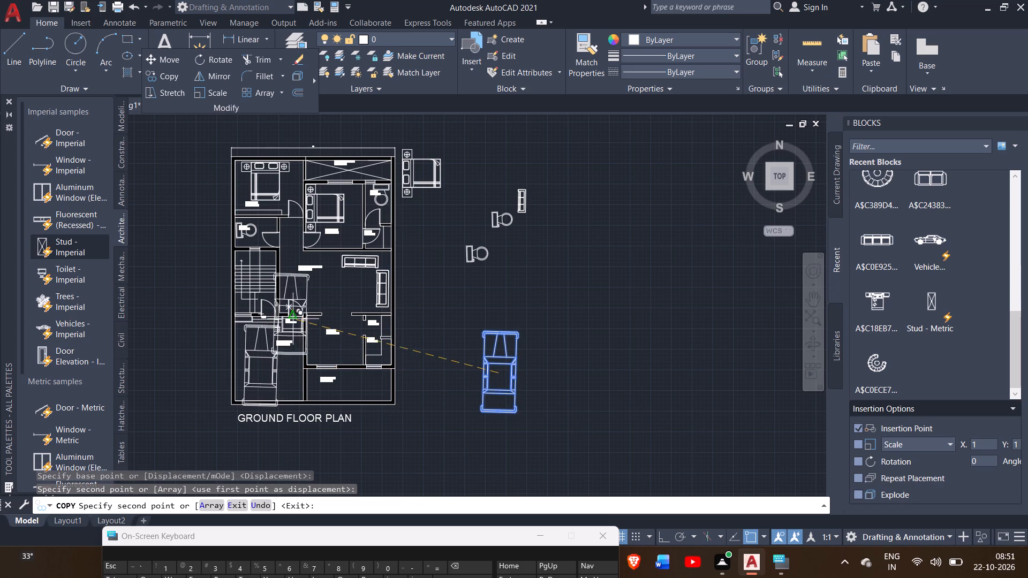
{"action": "right_click", "coordinate": [467, 331]}
{"action": "left_click", "coordinate": [480, 336]}
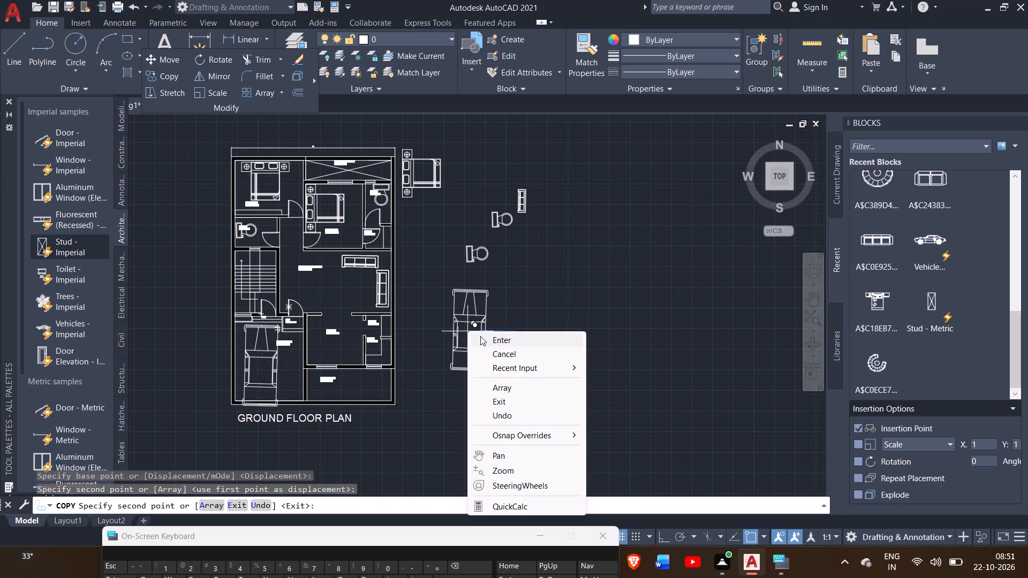
Scale down the sedan in the car parking, using a point on its left side as base, so it fits inside the walls.
{"action": "scroll", "coordinate": [238, 355], "scroll_direction": "up", "scroll_amount": 1, "text": "ctrl"}
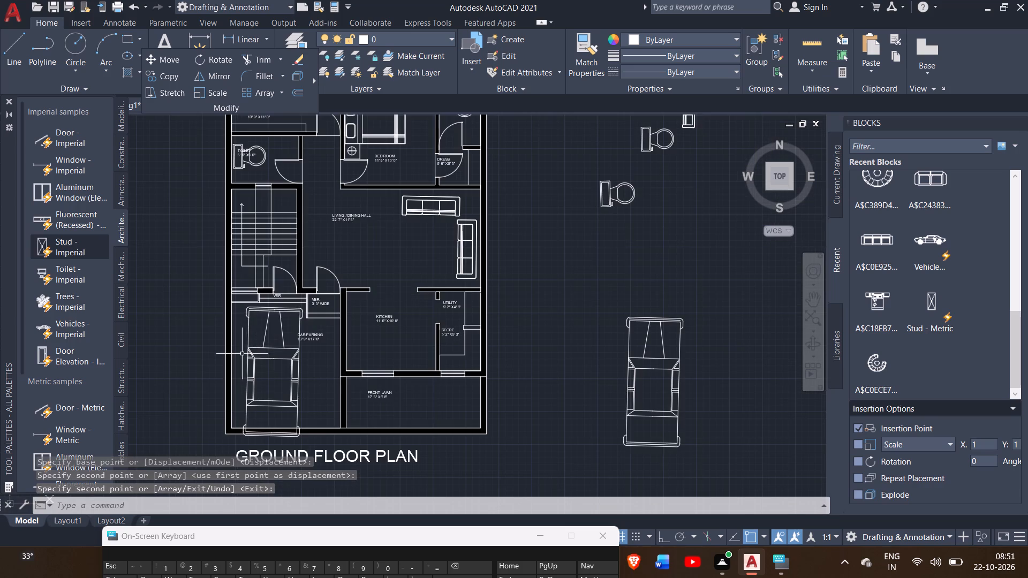
{"action": "left_click", "coordinate": [286, 350]}
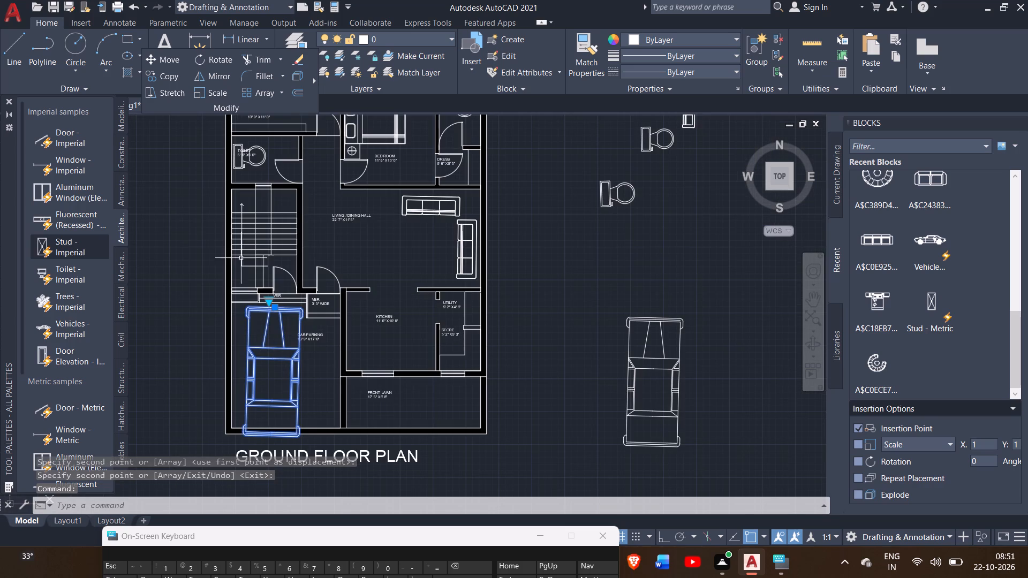
{"action": "left_click", "coordinate": [210, 96]}
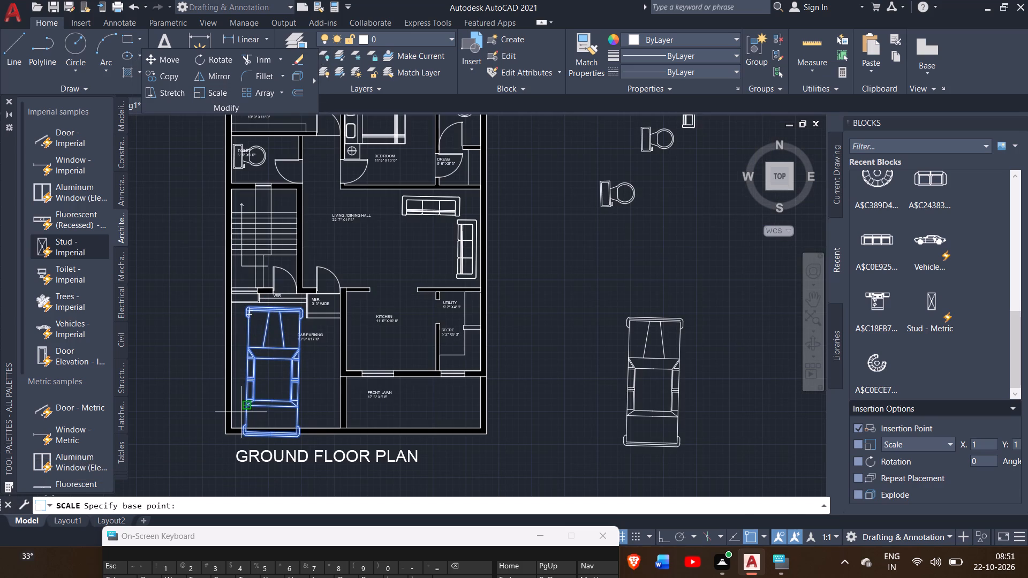
{"action": "left_click_drag", "start_coordinate": [241, 412], "coordinate": [266, 352]}
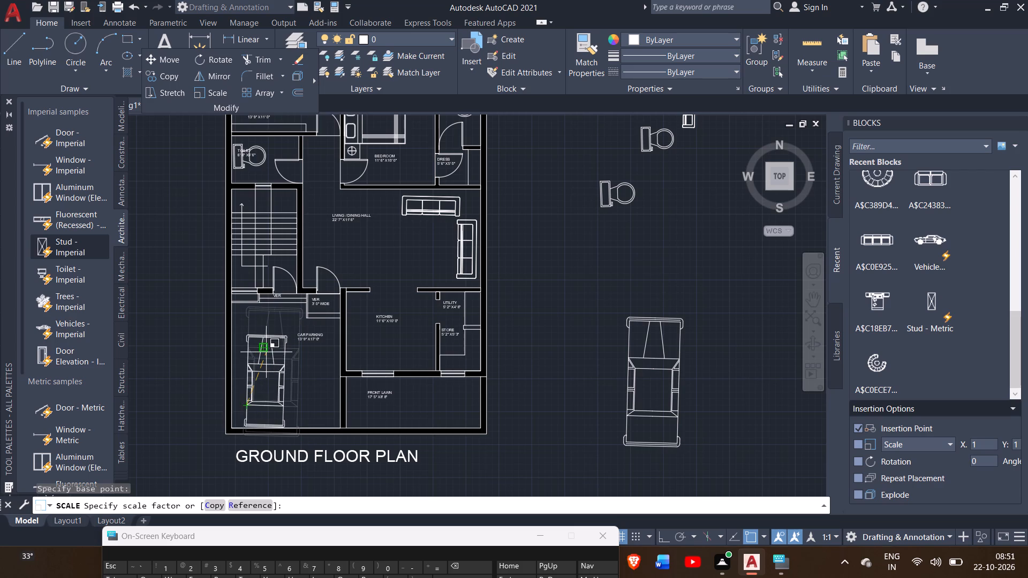
{"action": "left_click_drag", "start_coordinate": [266, 352], "coordinate": [263, 357]}
{"action": "left_click", "coordinate": [263, 357]}
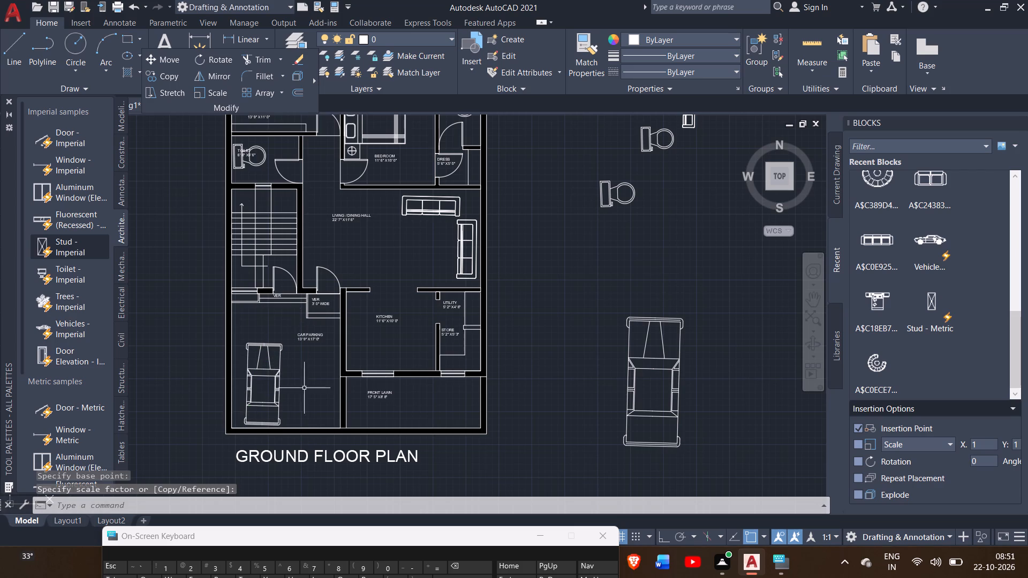
Delete the full-size sedan left outside the floor plan.
{"action": "right_click", "coordinate": [580, 424]}
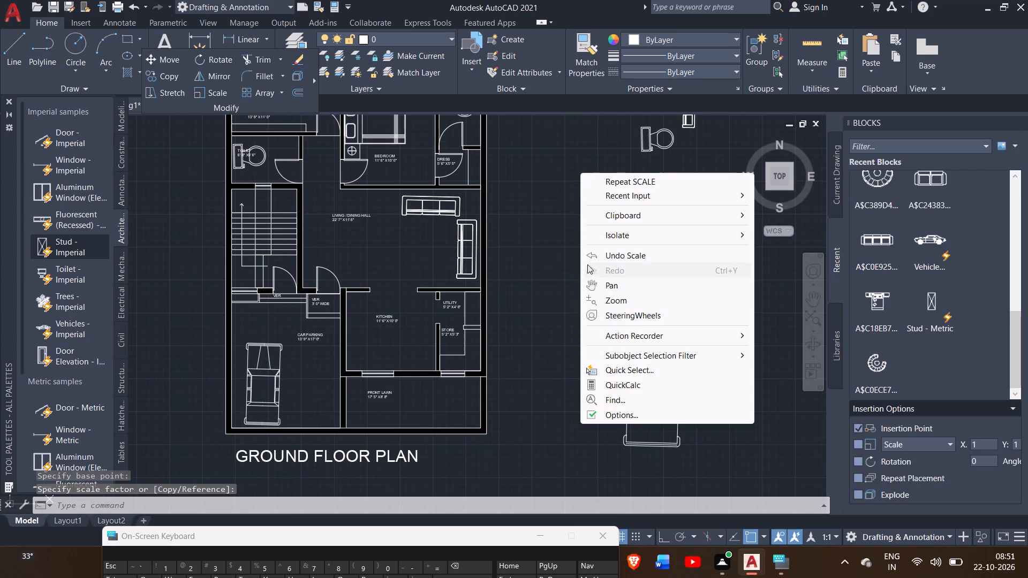
{"action": "left_click", "coordinate": [537, 255]}
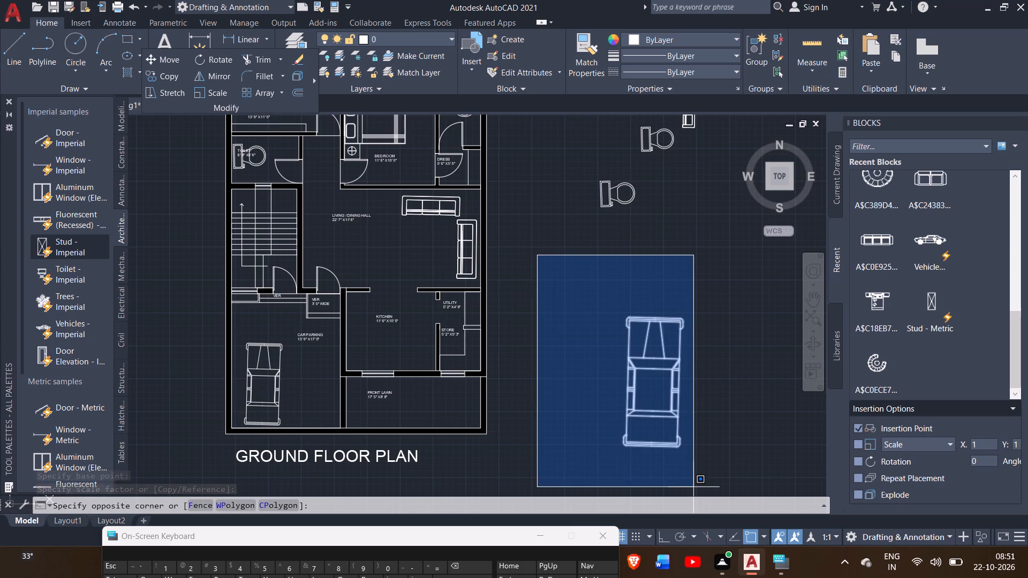
{"action": "left_click", "coordinate": [683, 444]}
{"action": "left_click", "coordinate": [678, 420]}
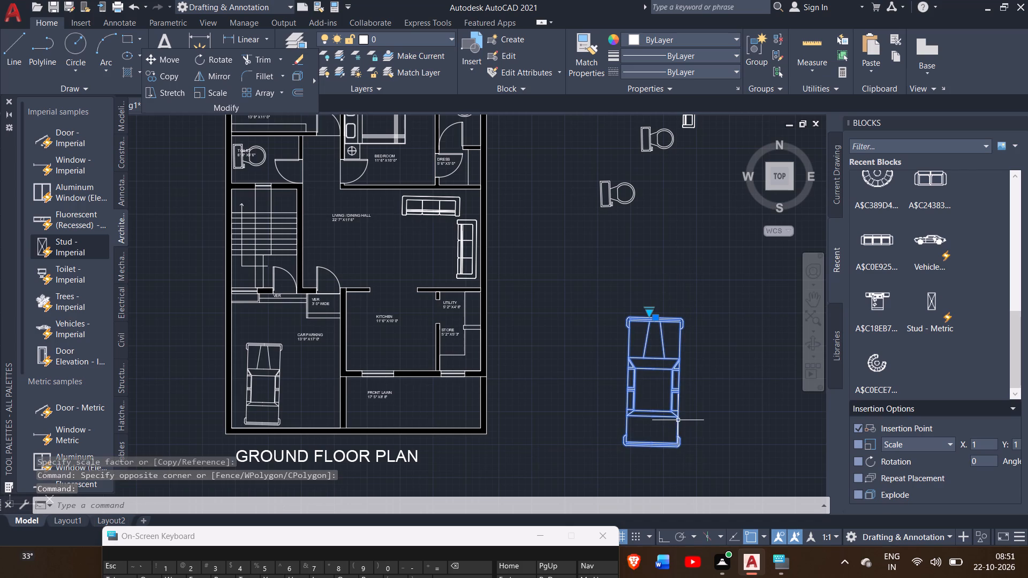
{"action": "key", "text": "Delete"}
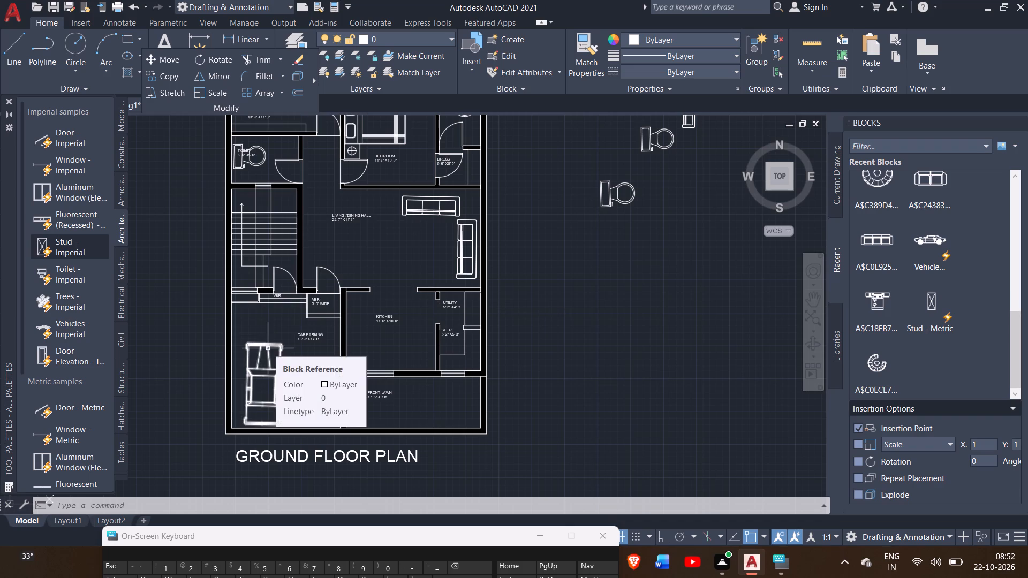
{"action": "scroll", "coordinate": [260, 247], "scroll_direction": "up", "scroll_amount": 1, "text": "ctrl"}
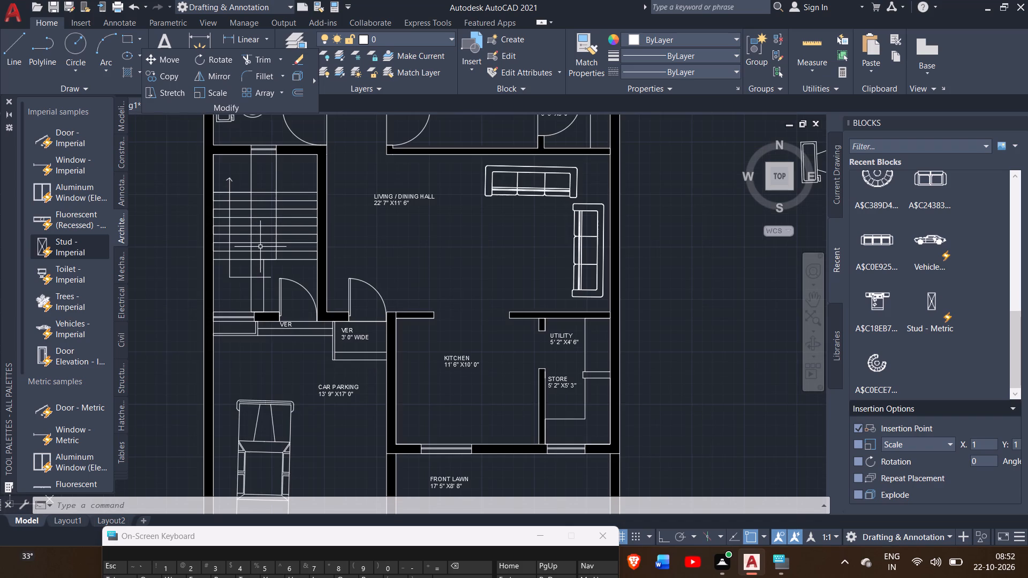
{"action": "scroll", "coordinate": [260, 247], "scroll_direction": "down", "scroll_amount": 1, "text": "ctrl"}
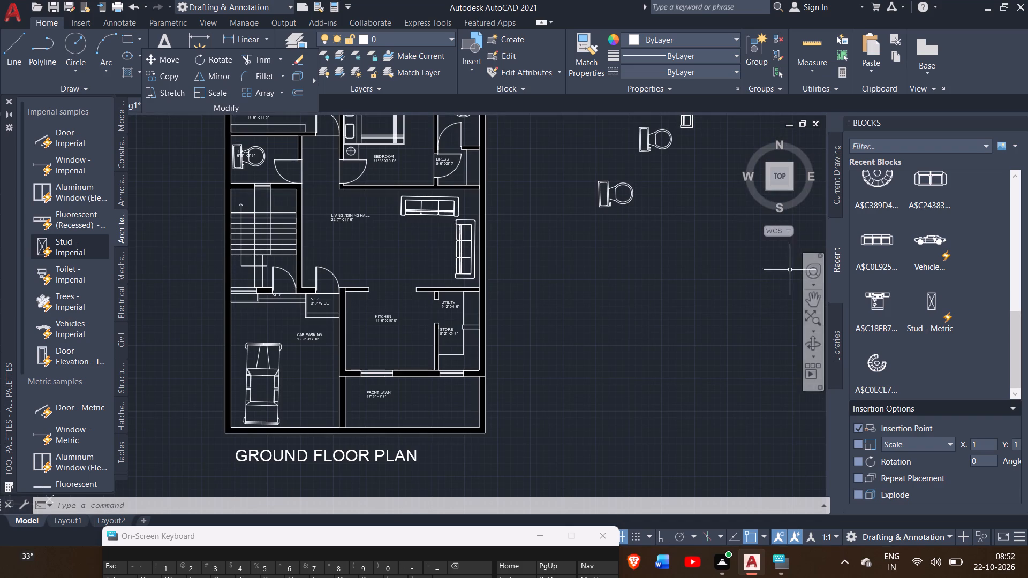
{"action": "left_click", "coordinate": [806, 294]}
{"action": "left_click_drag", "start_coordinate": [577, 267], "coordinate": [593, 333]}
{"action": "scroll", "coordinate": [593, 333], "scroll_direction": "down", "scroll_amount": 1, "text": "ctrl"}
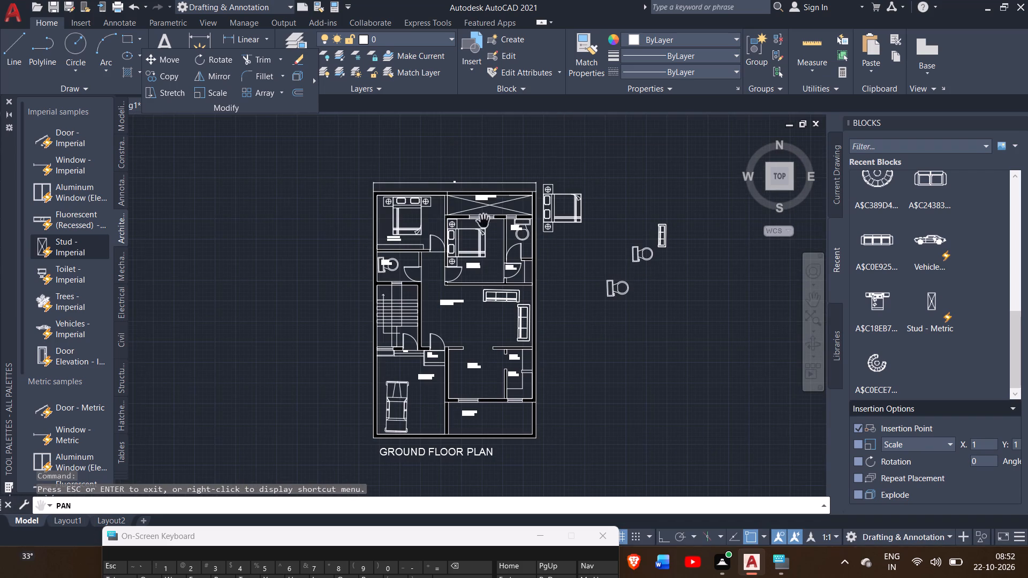
Dimension the overall depth of the ground floor plan along the stair-side outer wall, placing the dimension line outside the building.
{"action": "left_click", "coordinate": [196, 34]}
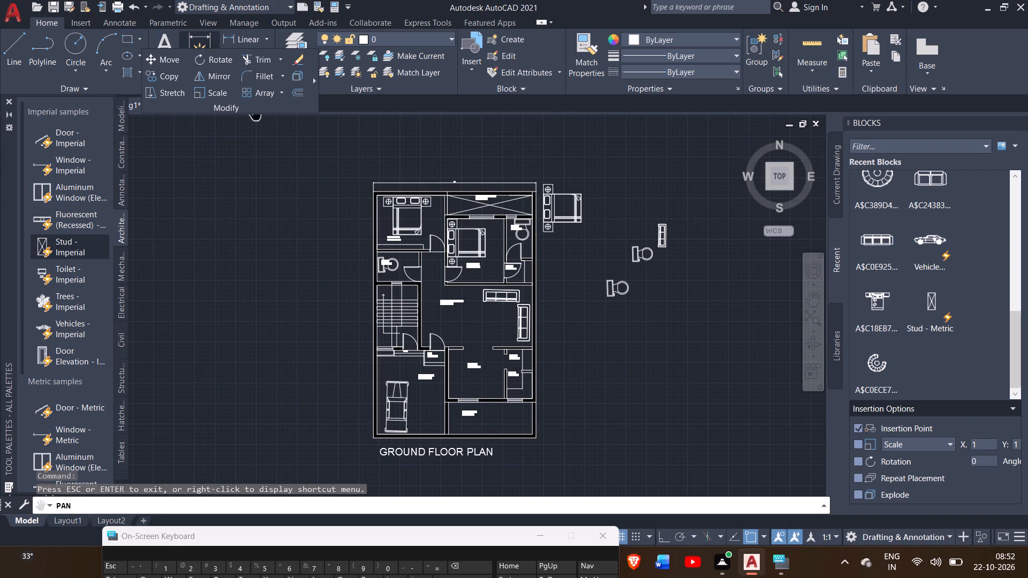
{"action": "left_click_drag", "start_coordinate": [374, 193], "coordinate": [375, 372]}
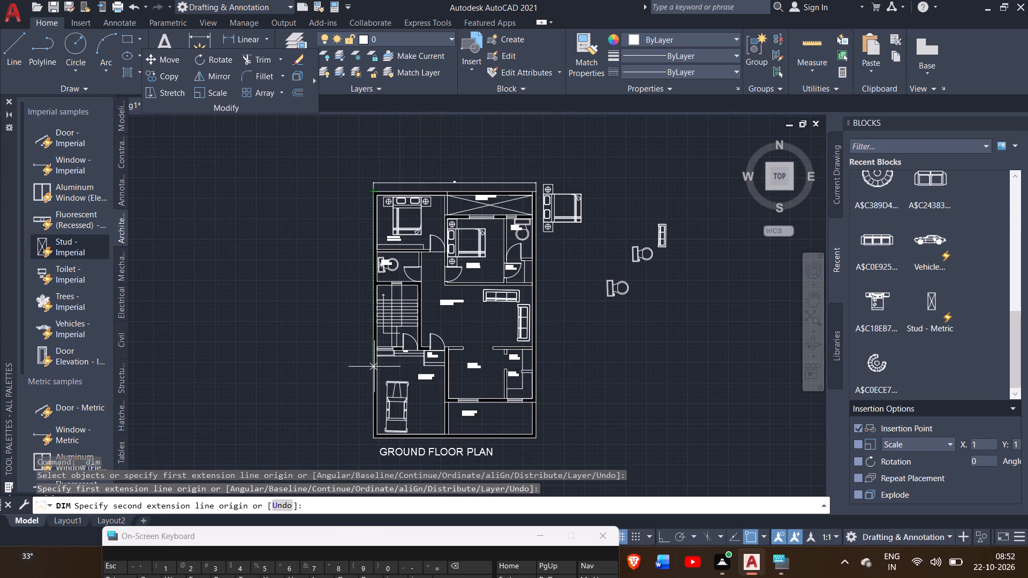
{"action": "left_click_drag", "start_coordinate": [375, 372], "coordinate": [376, 396]}
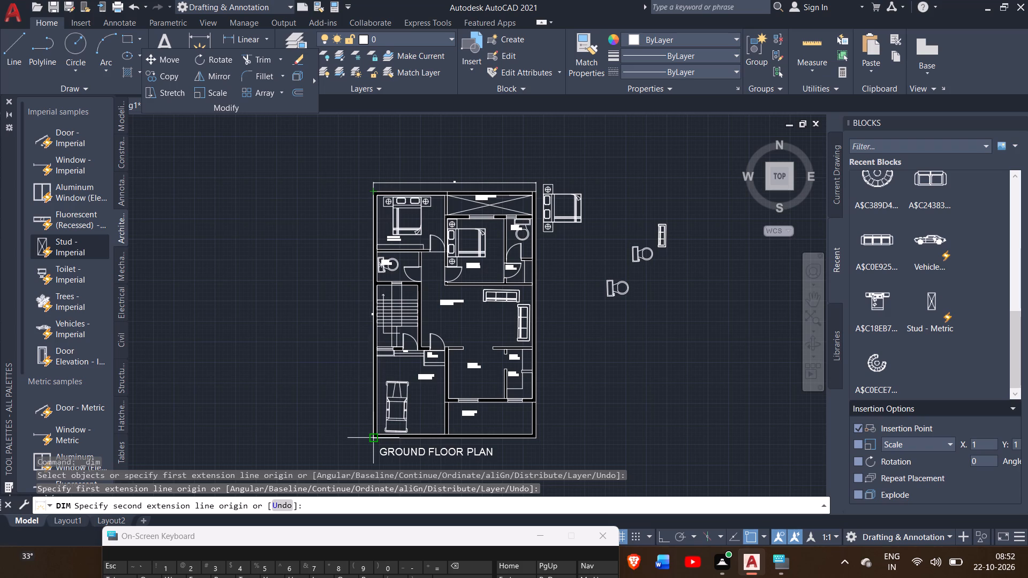
{"action": "left_click_drag", "start_coordinate": [372, 439], "coordinate": [353, 431]}
{"action": "left_click", "coordinate": [353, 431]}
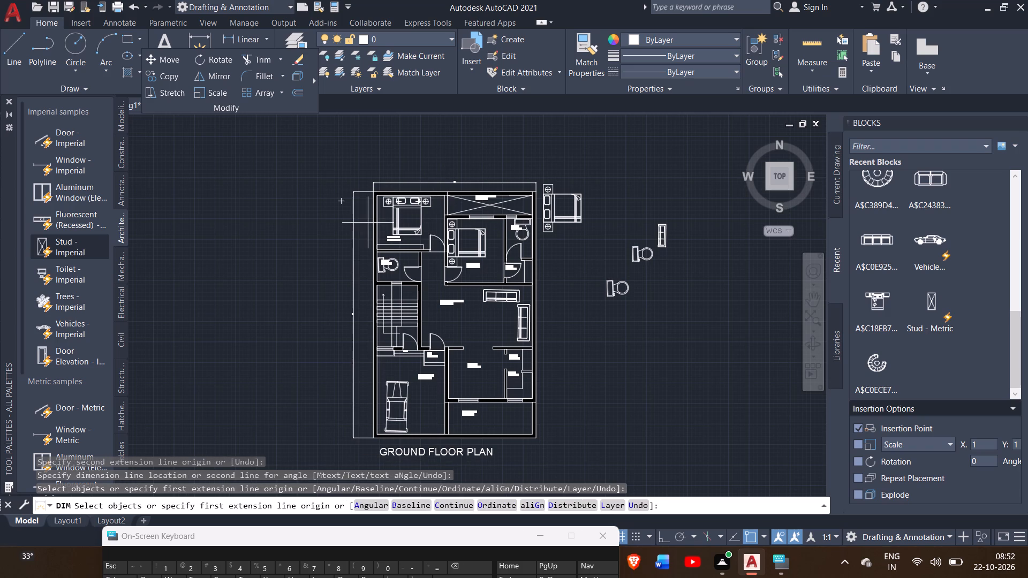
Dimension the inner width and length of the 13' 9" x 11' 0" bedroom, placing both dimension lines inside the room.
{"action": "scroll", "coordinate": [368, 223], "scroll_direction": "up", "scroll_amount": 2, "text": "ctrl"}
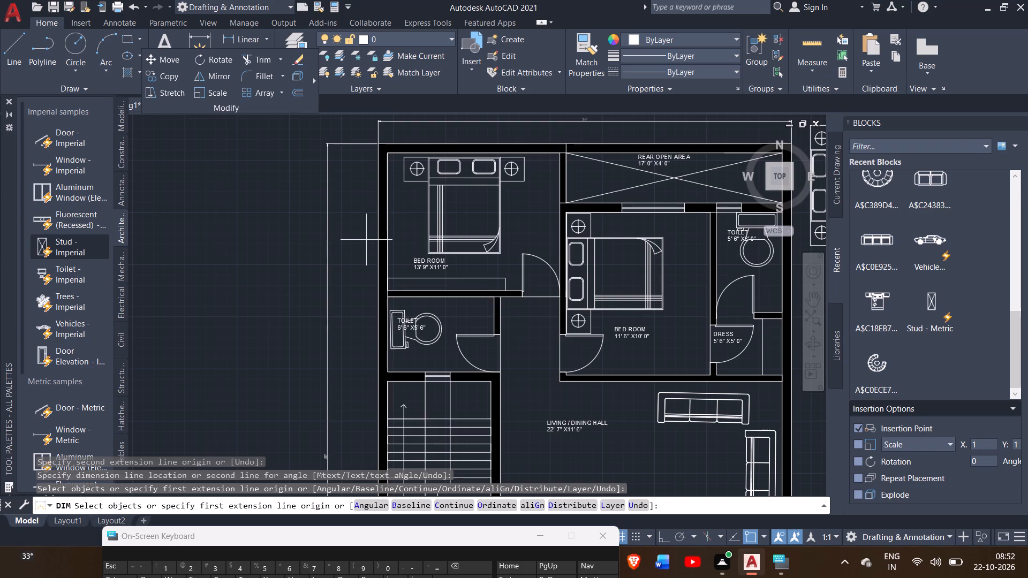
{"action": "left_click", "coordinate": [388, 150]}
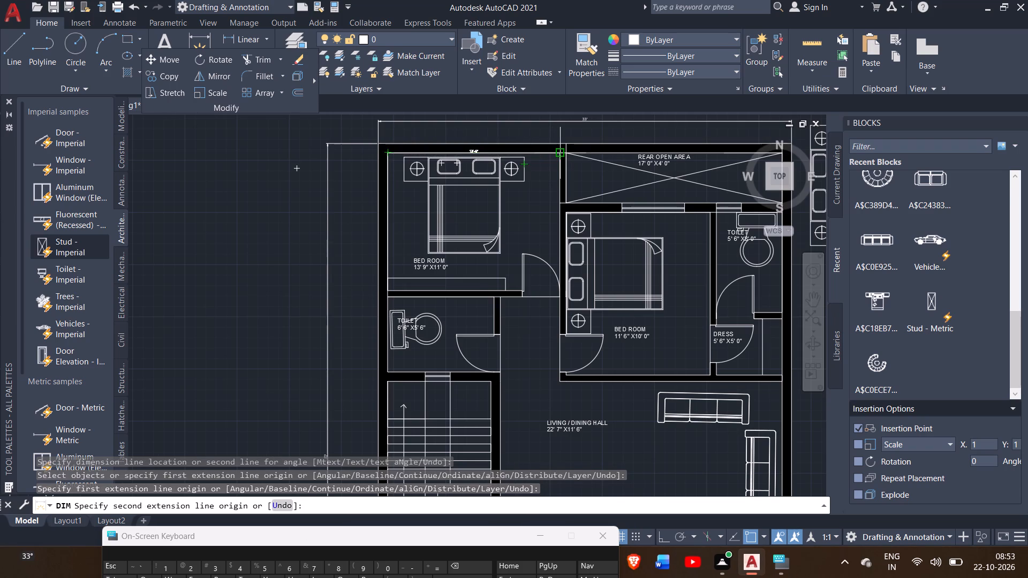
{"action": "left_click", "coordinate": [558, 155]}
{"action": "left_click", "coordinate": [556, 167]}
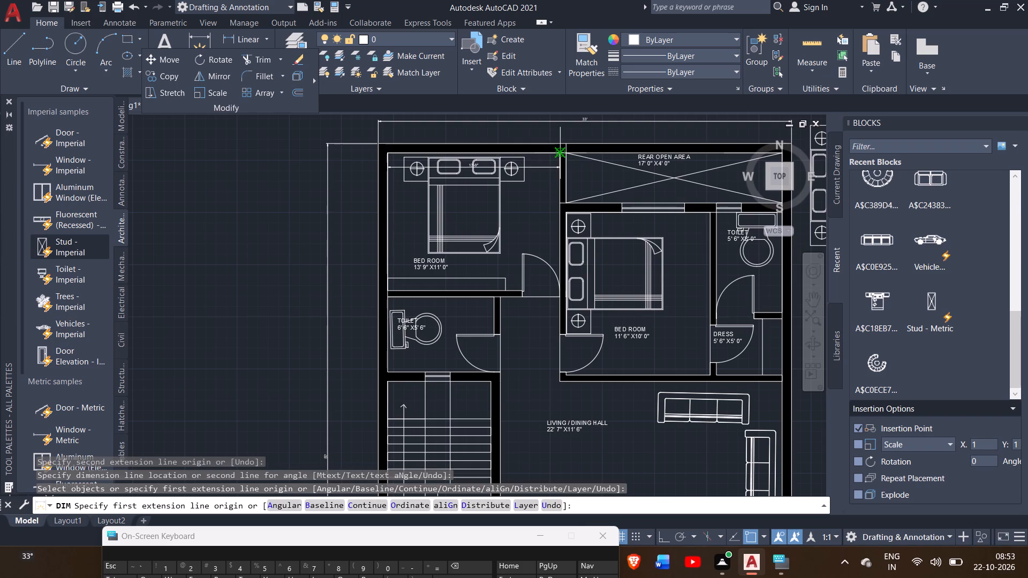
{"action": "left_click", "coordinate": [562, 151]}
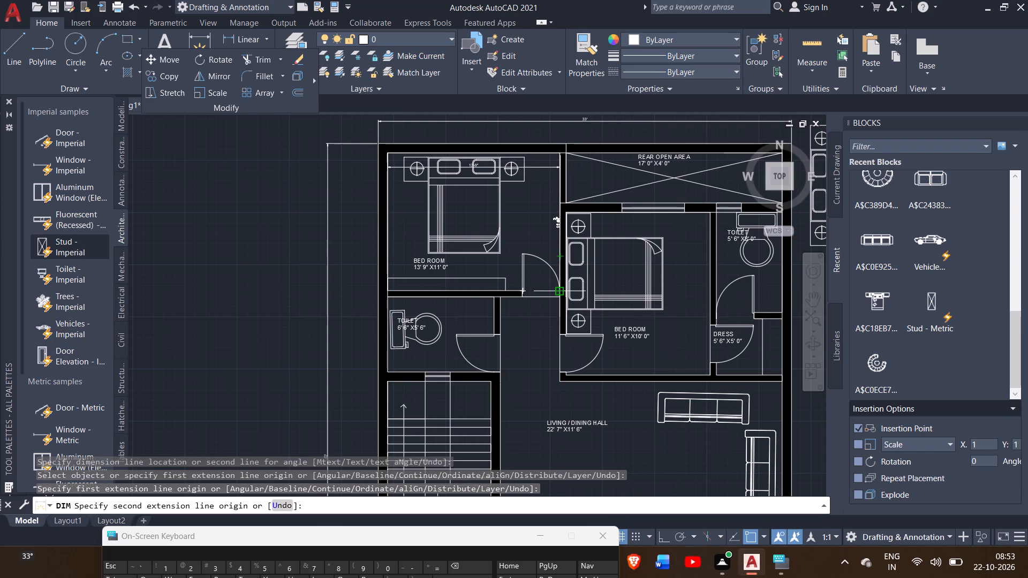
{"action": "left_click_drag", "start_coordinate": [561, 296], "coordinate": [545, 286]}
{"action": "left_click", "coordinate": [545, 286]}
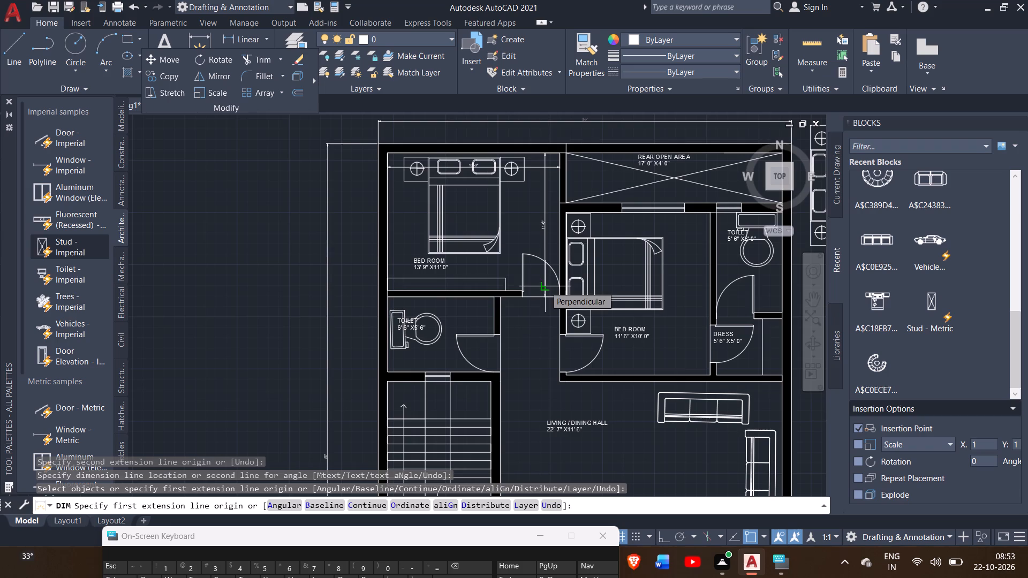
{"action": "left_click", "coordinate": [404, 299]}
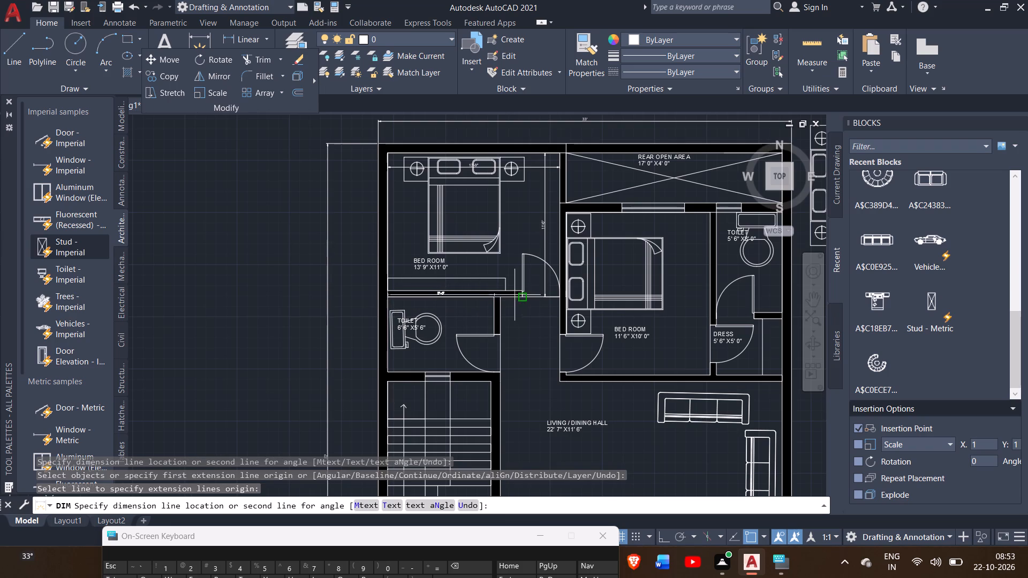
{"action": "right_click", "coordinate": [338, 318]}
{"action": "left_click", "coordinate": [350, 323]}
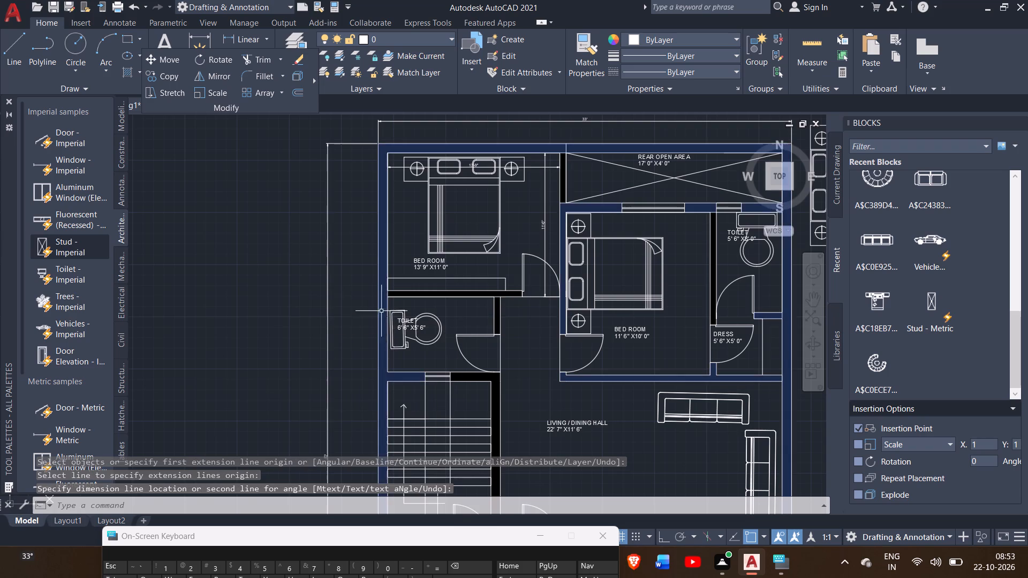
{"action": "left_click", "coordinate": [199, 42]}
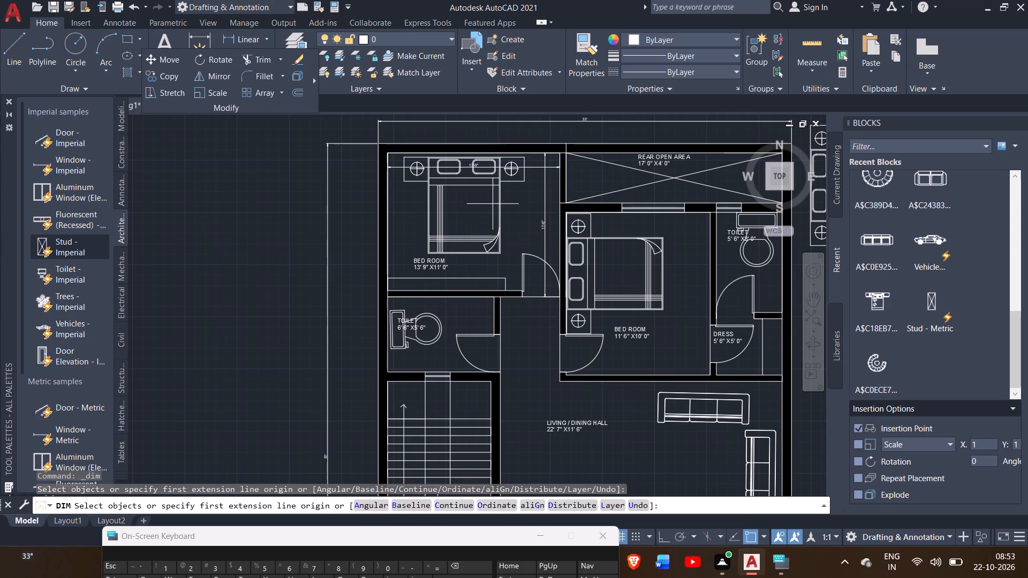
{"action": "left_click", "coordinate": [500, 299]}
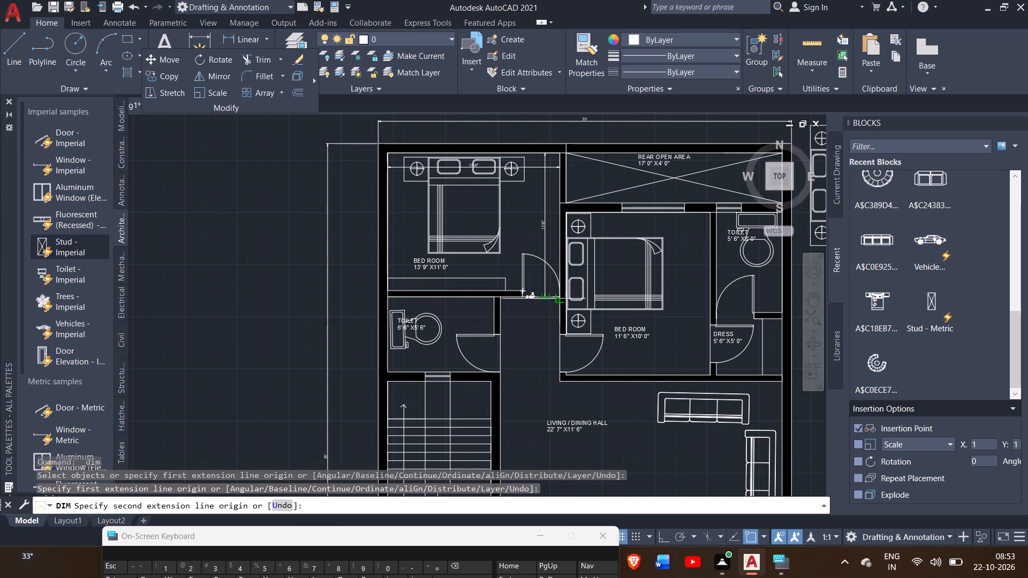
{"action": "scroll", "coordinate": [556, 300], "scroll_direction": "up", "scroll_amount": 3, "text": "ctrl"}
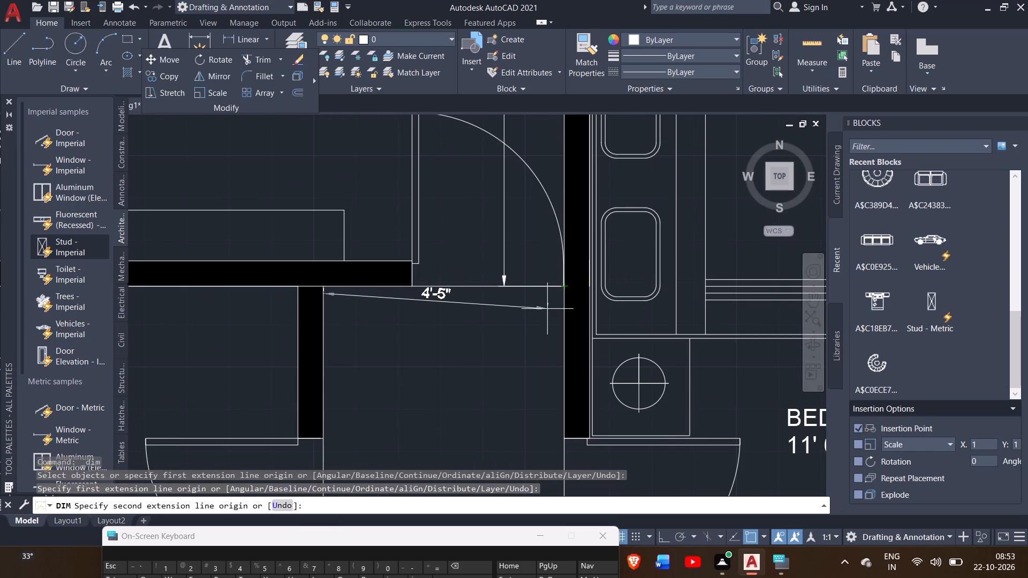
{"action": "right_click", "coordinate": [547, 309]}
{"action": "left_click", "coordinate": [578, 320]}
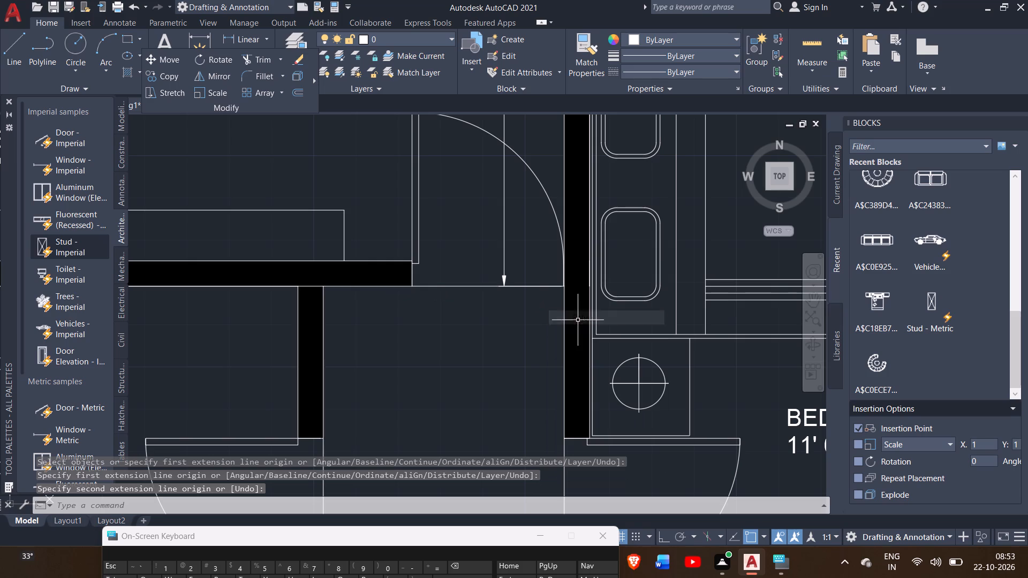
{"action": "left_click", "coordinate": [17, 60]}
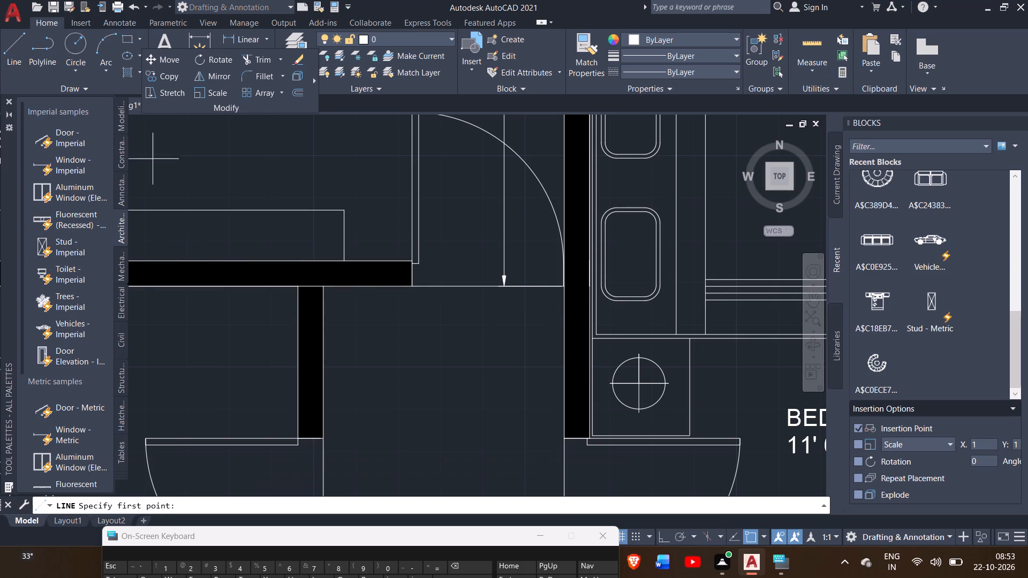
Dimension the passage width between the 6' 6" x 5' 6" toilet's outer wall corner and the opposite bedroom wall, placing it inside the passage.
{"action": "left_click", "coordinate": [206, 46]}
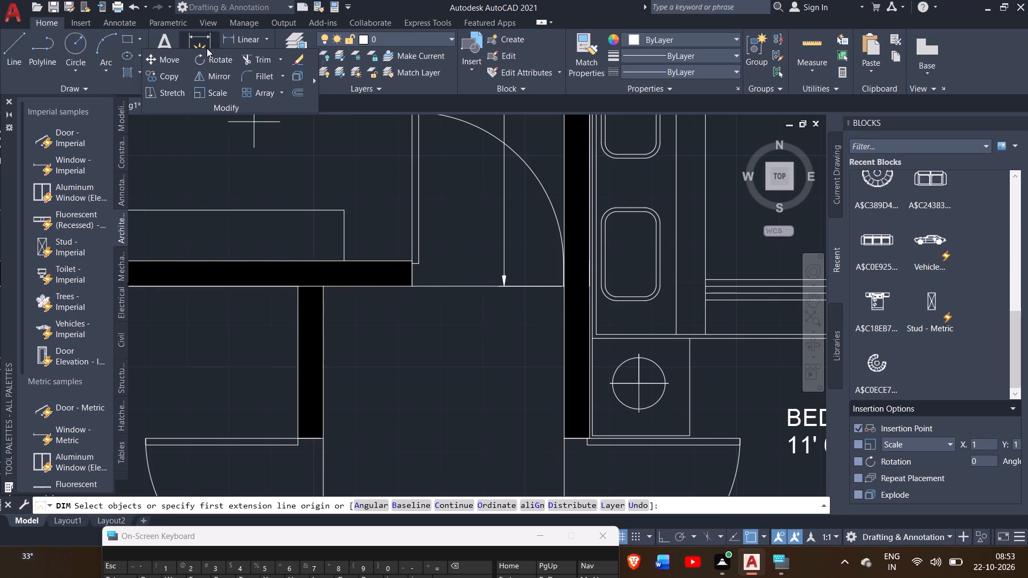
{"action": "left_click", "coordinate": [323, 288]}
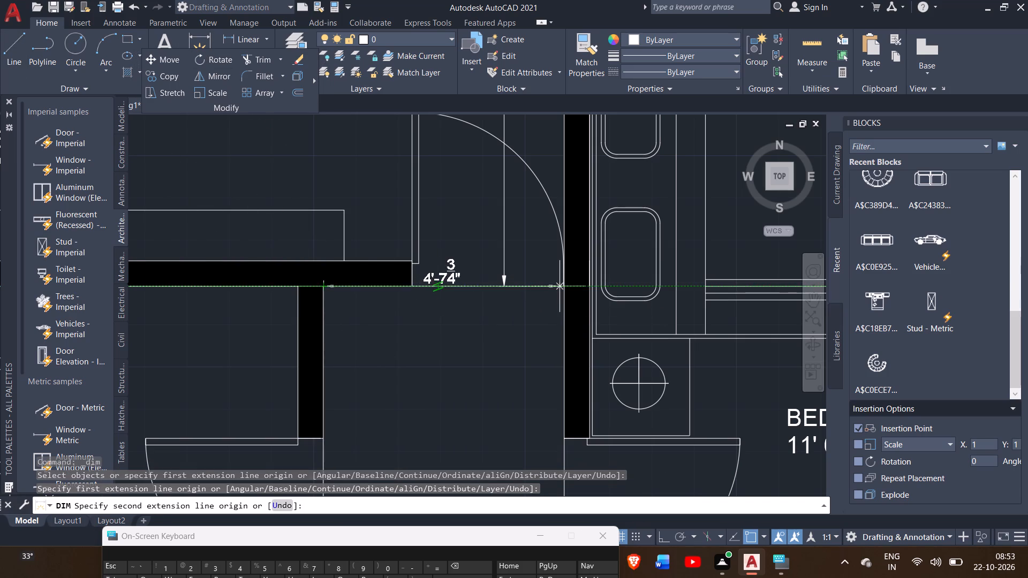
{"action": "left_click", "coordinate": [567, 287]}
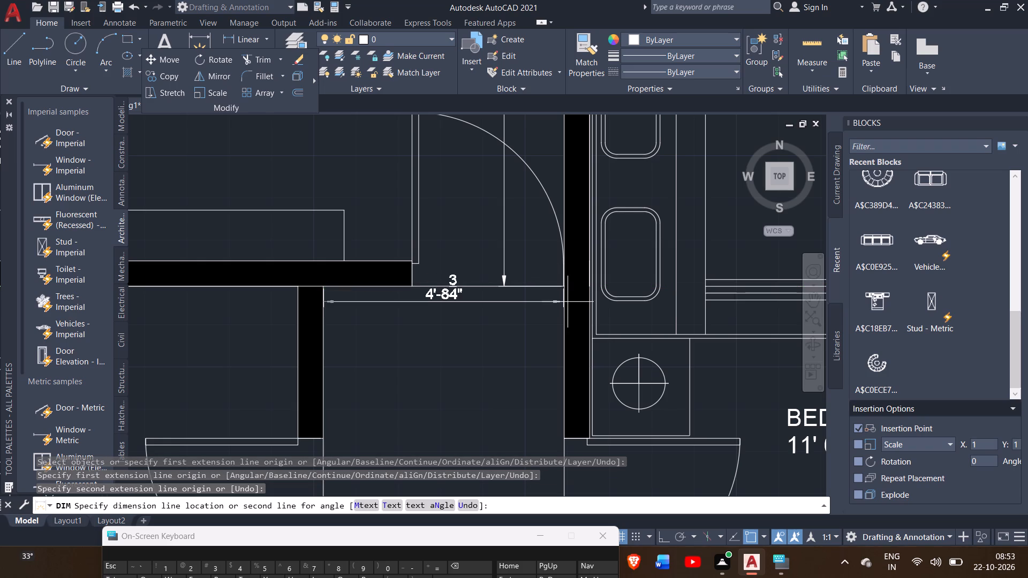
{"action": "left_click", "coordinate": [568, 305]}
Dimension the inner width of the 11' 6" x 10' 0" bedroom along its window wall, placing the dimension line inside the room.
{"action": "scroll", "coordinate": [512, 355], "scroll_direction": "down", "scroll_amount": 4, "text": "ctrl"}
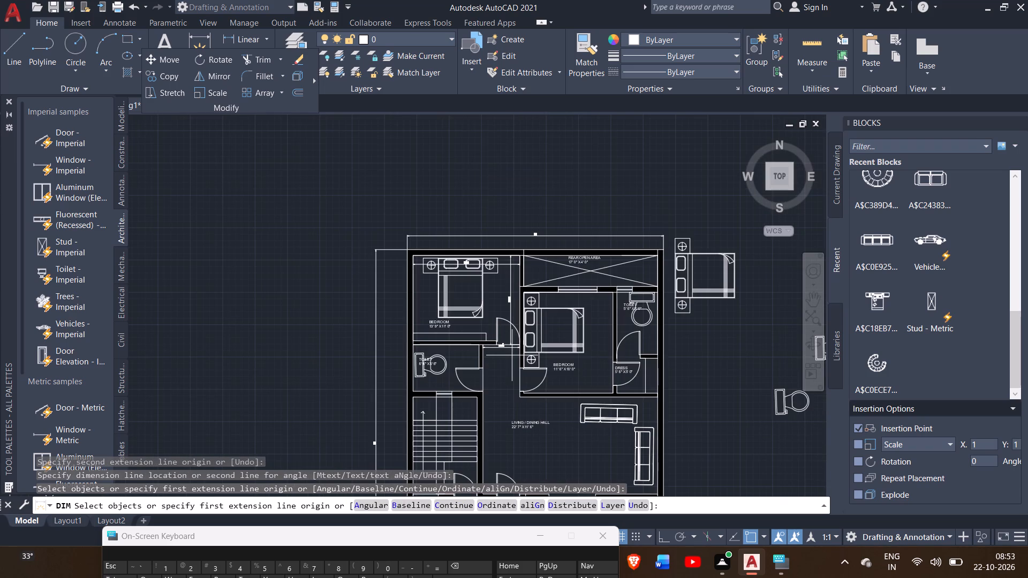
{"action": "scroll", "coordinate": [512, 355], "scroll_direction": "up", "scroll_amount": 2, "text": "ctrl"}
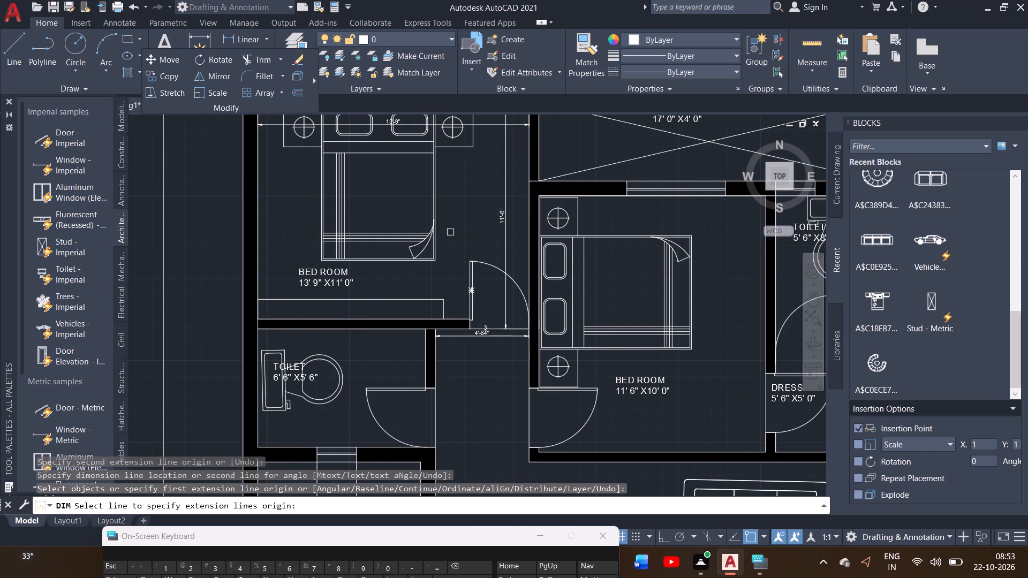
{"action": "scroll", "coordinate": [545, 200], "scroll_direction": "up", "scroll_amount": 2, "text": "ctrl"}
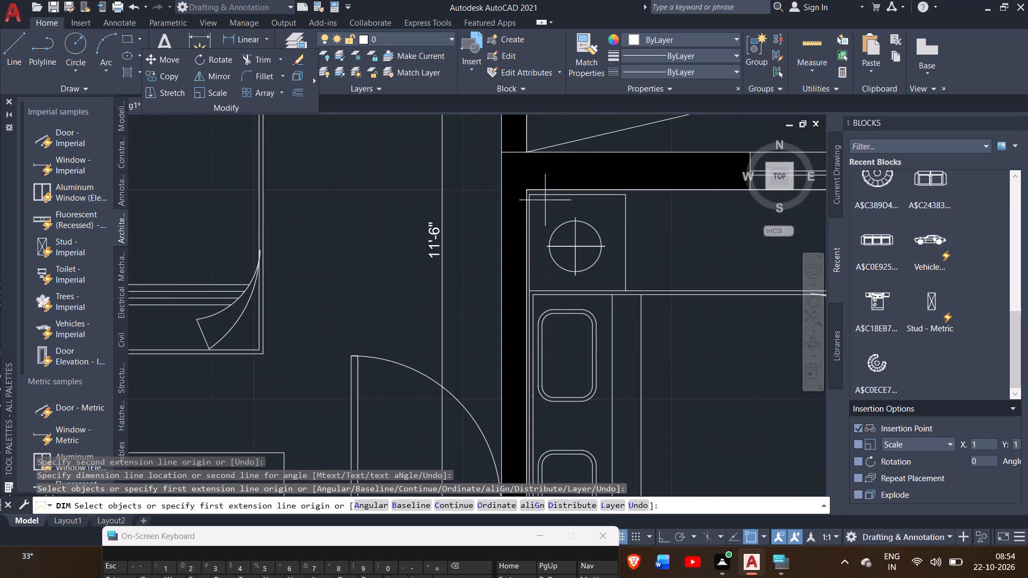
{"action": "left_click", "coordinate": [525, 186]}
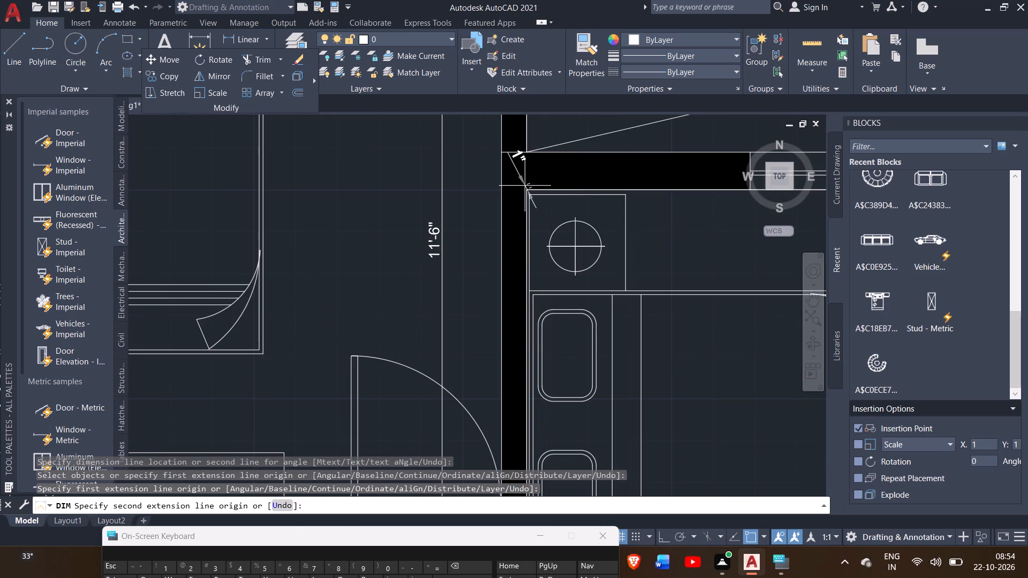
{"action": "scroll", "coordinate": [613, 210], "scroll_direction": "down", "scroll_amount": 3, "text": "ctrl"}
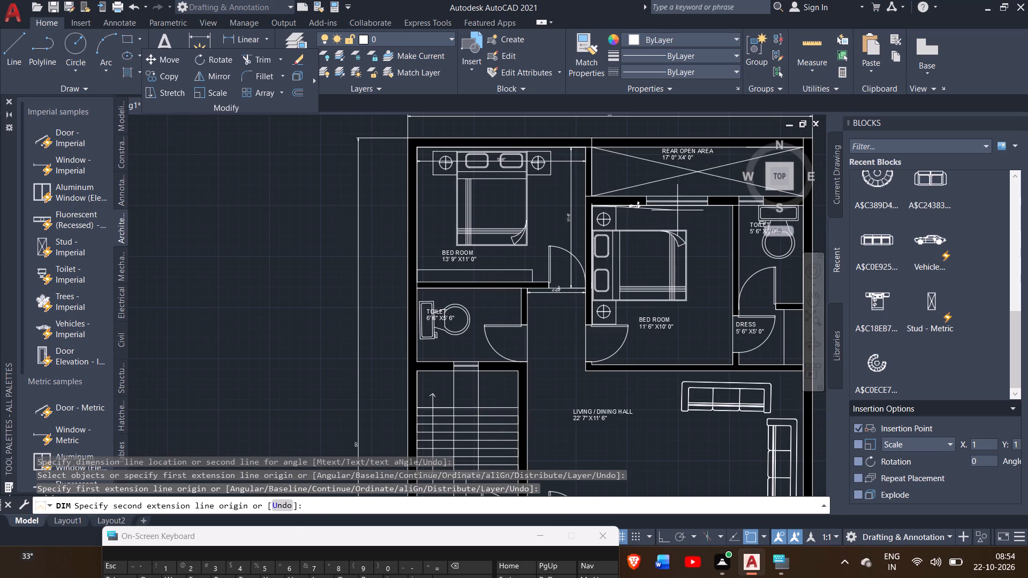
{"action": "left_click", "coordinate": [732, 204]}
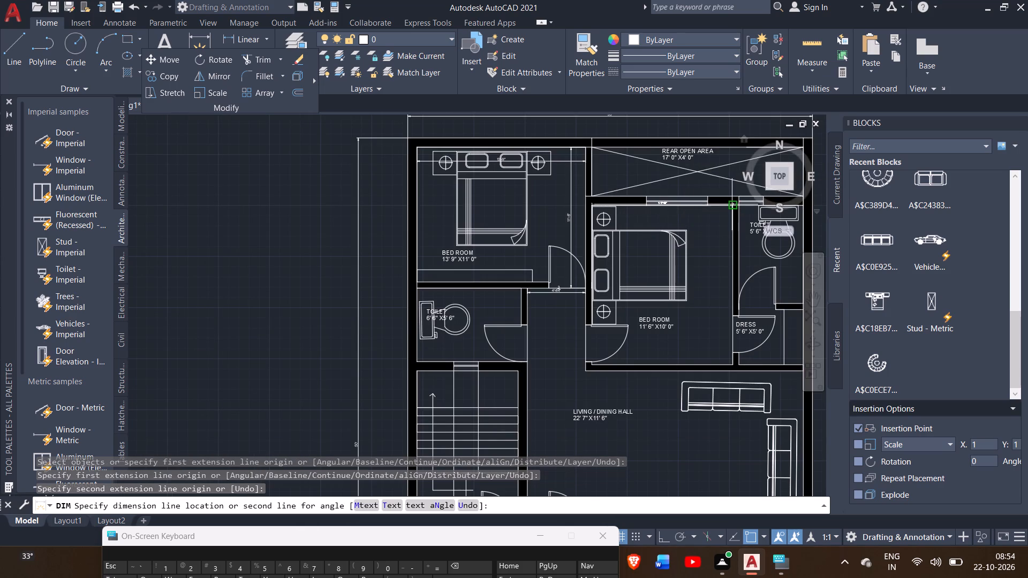
{"action": "left_click", "coordinate": [729, 214]}
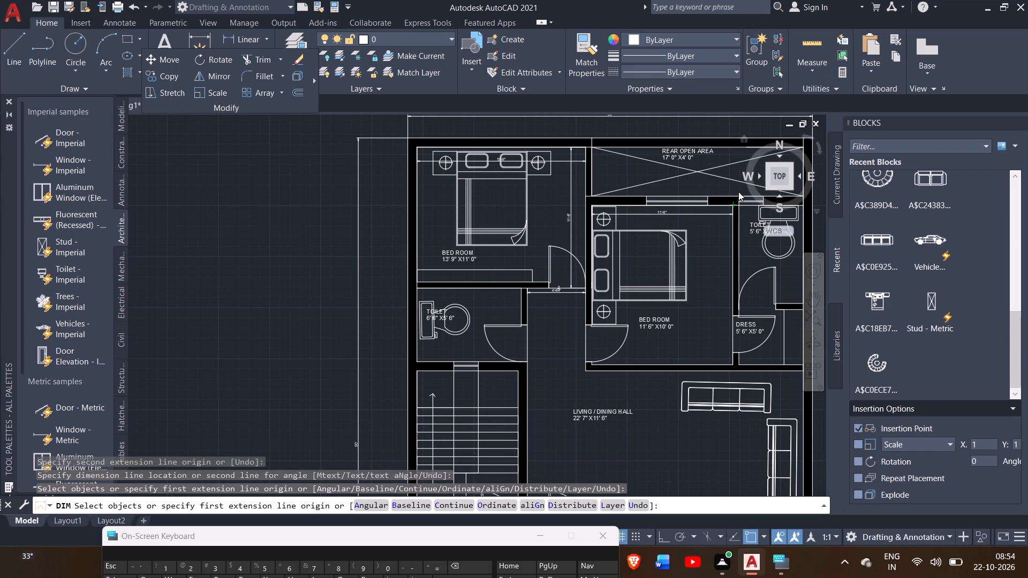
Dimension the inner length of the 11' 6" x 10' 0" bedroom along the wall shared with the toilet and dress, inside the room.
{"action": "scroll", "coordinate": [738, 192], "scroll_direction": "up", "scroll_amount": 2, "text": "ctrl"}
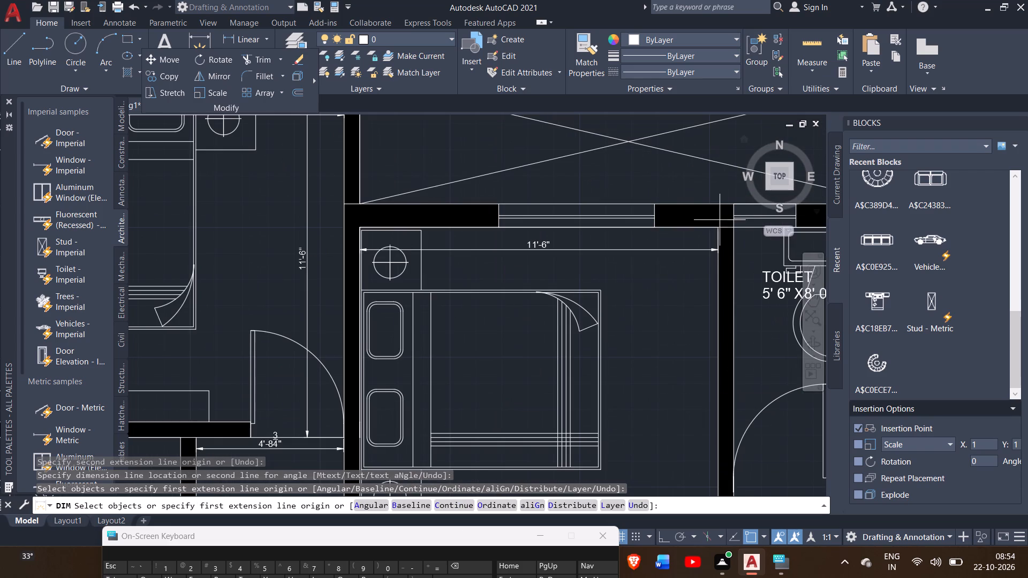
{"action": "left_click", "coordinate": [717, 229]}
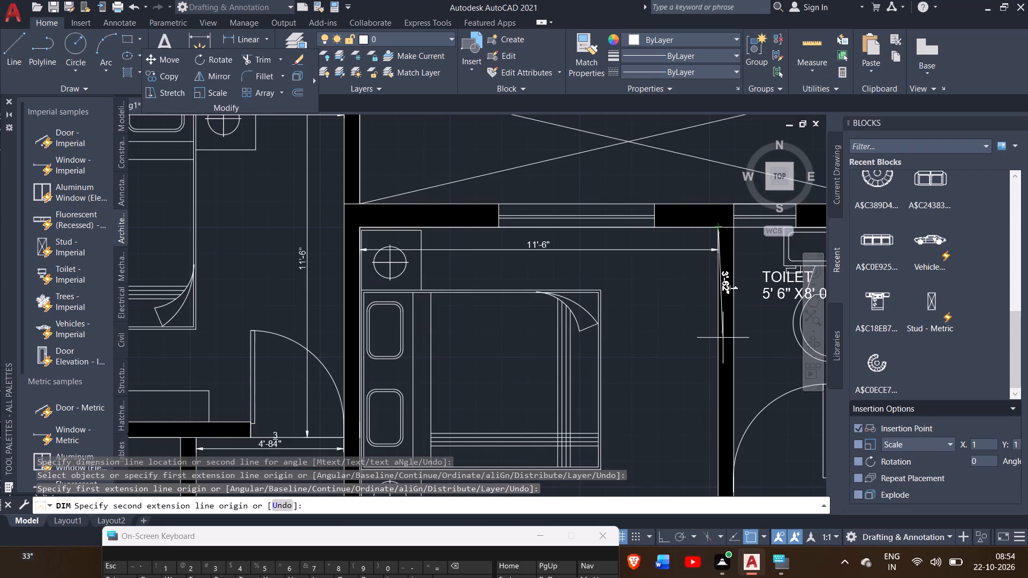
{"action": "scroll", "coordinate": [723, 338], "scroll_direction": "down", "scroll_amount": 1, "text": "ctrl"}
{"action": "scroll", "coordinate": [725, 419], "scroll_direction": "down", "scroll_amount": 1, "text": "ctrl"}
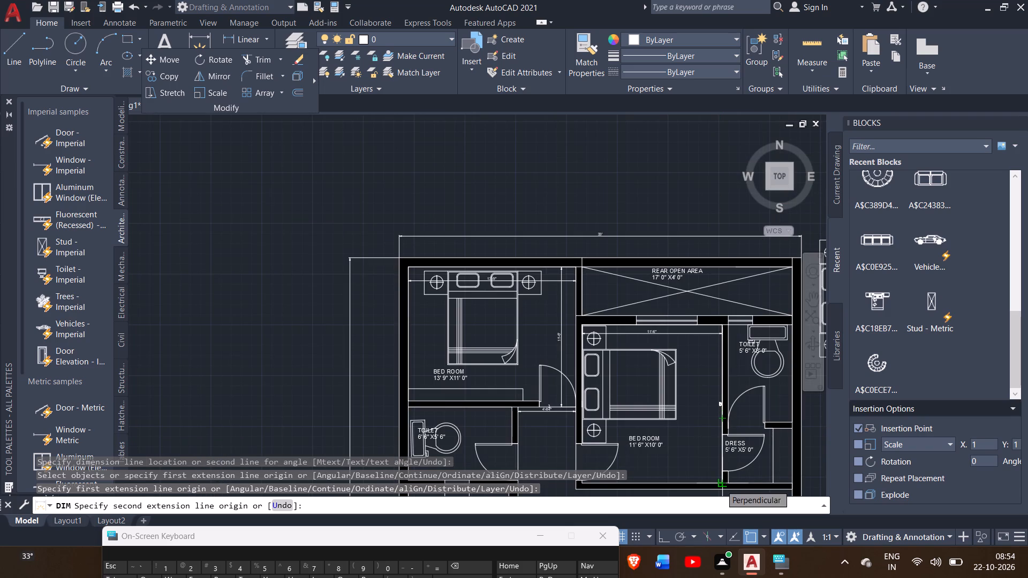
{"action": "scroll", "coordinate": [721, 485], "scroll_direction": "up", "scroll_amount": 2, "text": "ctrl"}
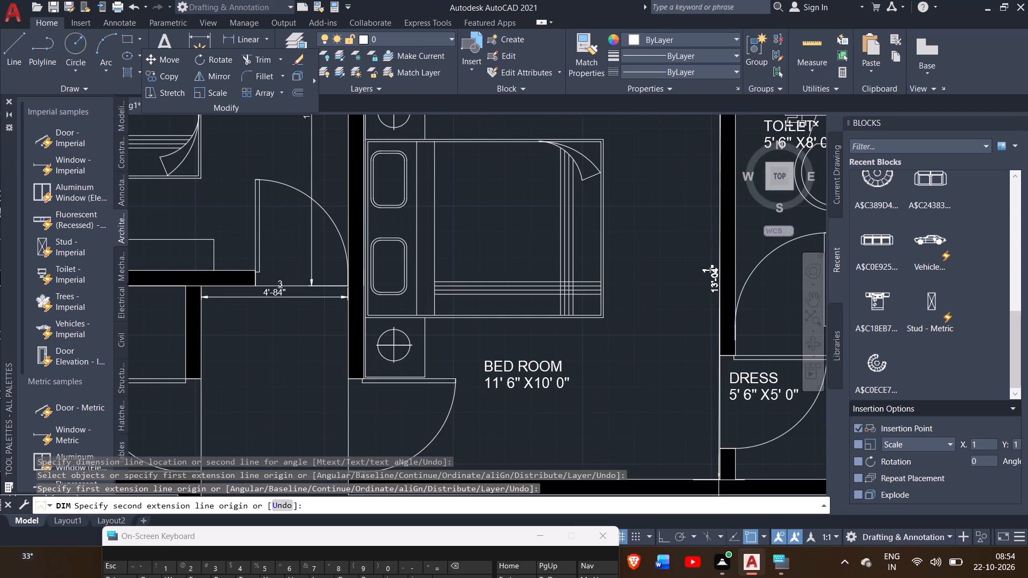
{"action": "left_click", "coordinate": [717, 478]}
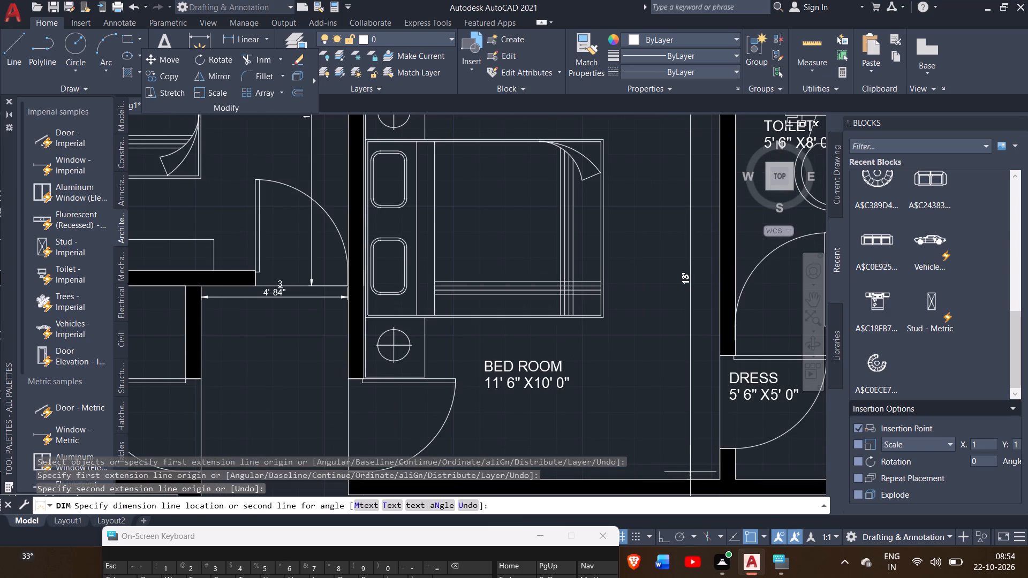
{"action": "left_click", "coordinate": [690, 471]}
Dimension the inner width and length of the 5' 6" x 8' 0" toilet, placing both dimension lines inside the room.
{"action": "scroll", "coordinate": [601, 409], "scroll_direction": "down", "scroll_amount": 1, "text": "ctrl"}
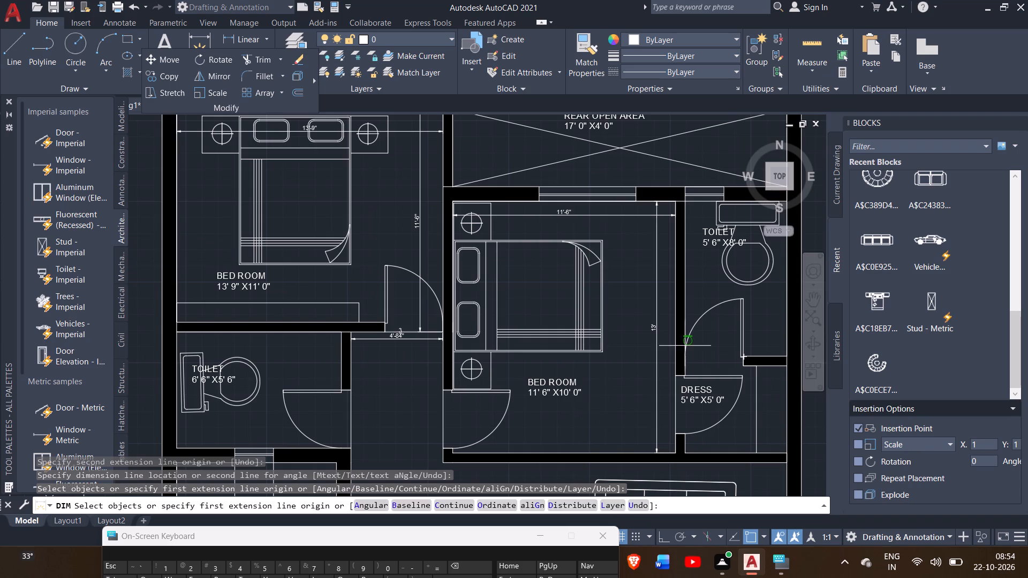
{"action": "left_click", "coordinate": [812, 296]}
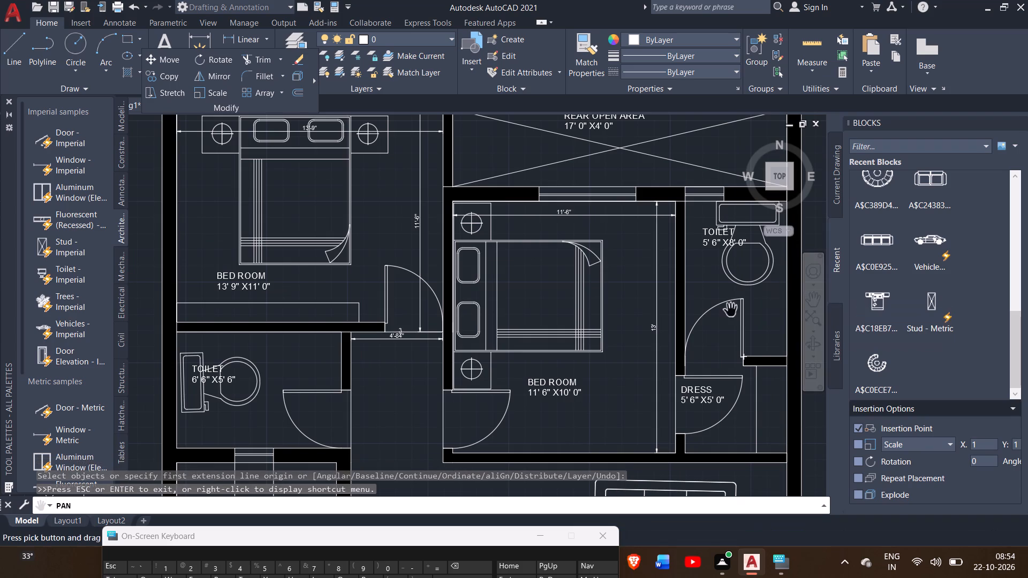
{"action": "left_click_drag", "start_coordinate": [683, 315], "coordinate": [632, 234]}
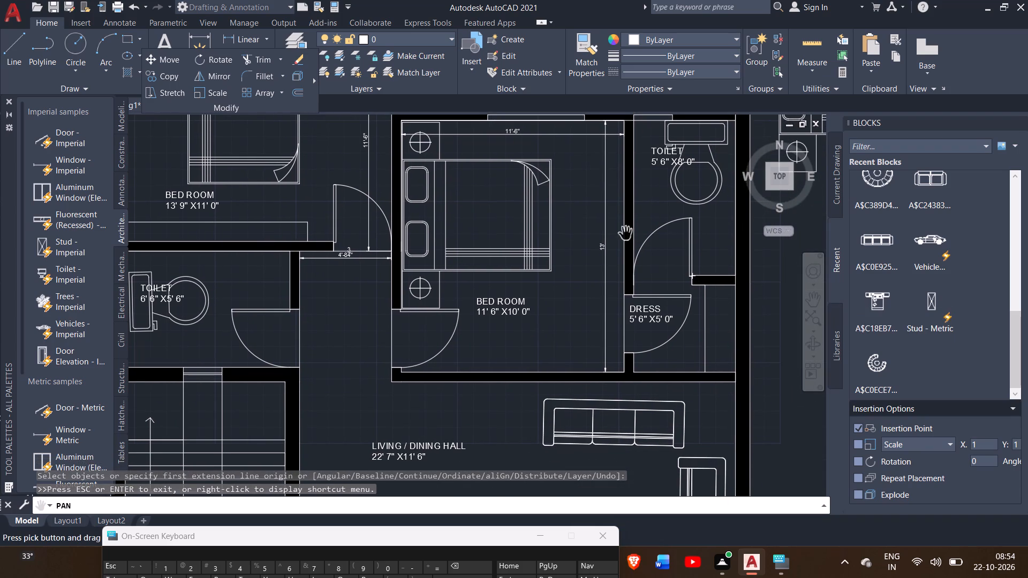
{"action": "left_click", "coordinate": [200, 41]}
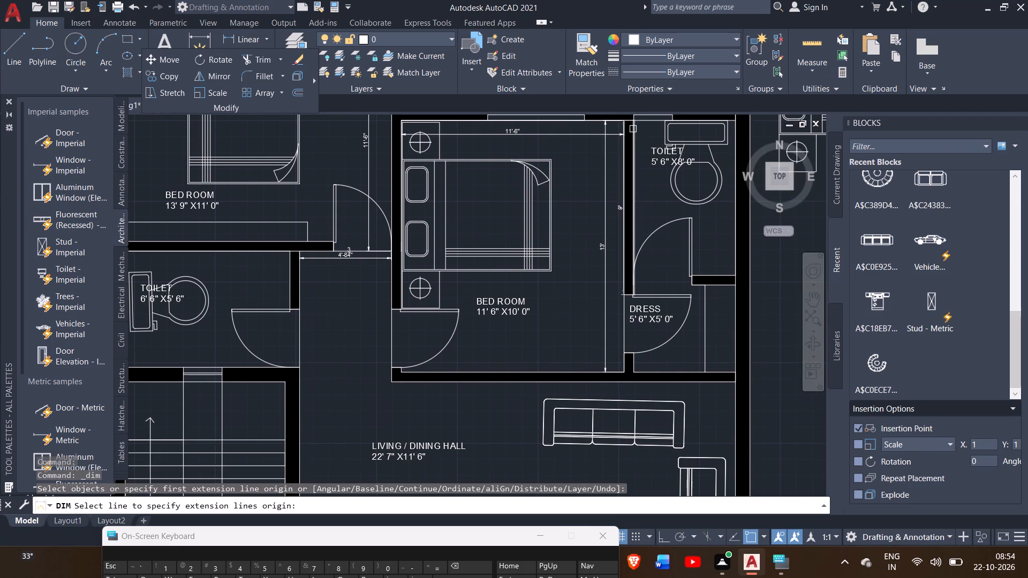
{"action": "left_click", "coordinate": [634, 120]}
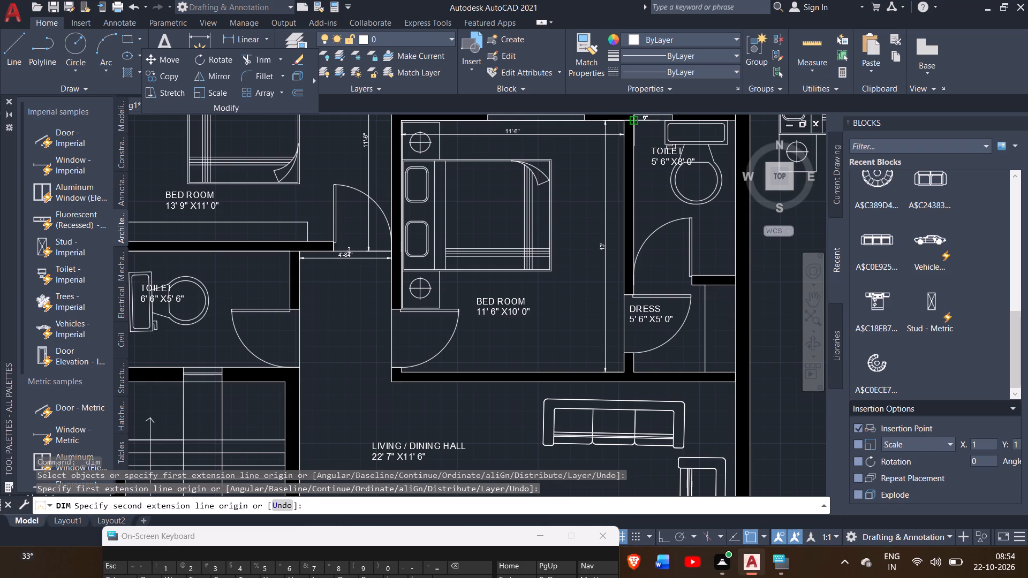
{"action": "left_click", "coordinate": [736, 123]}
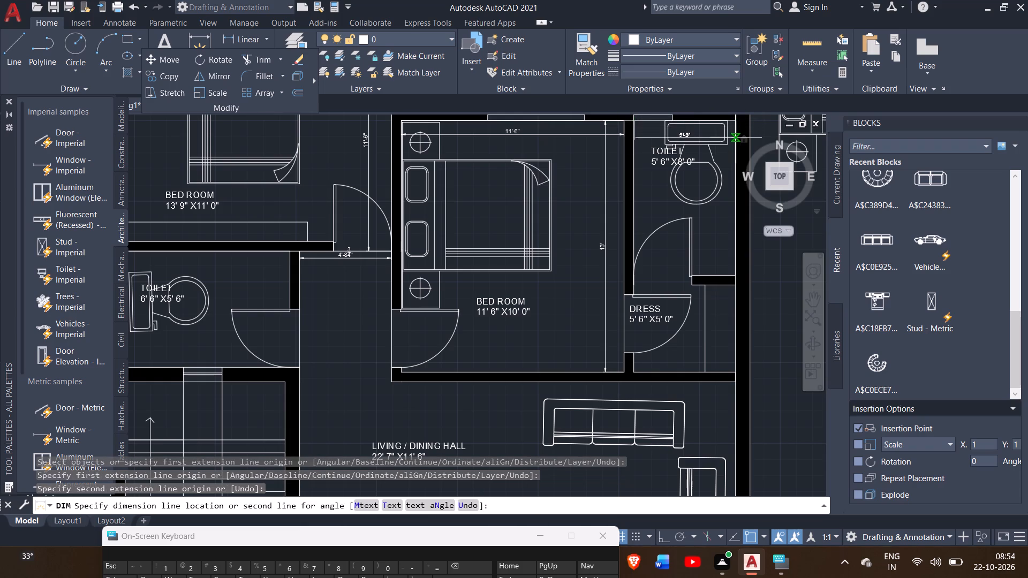
{"action": "left_click", "coordinate": [736, 138]}
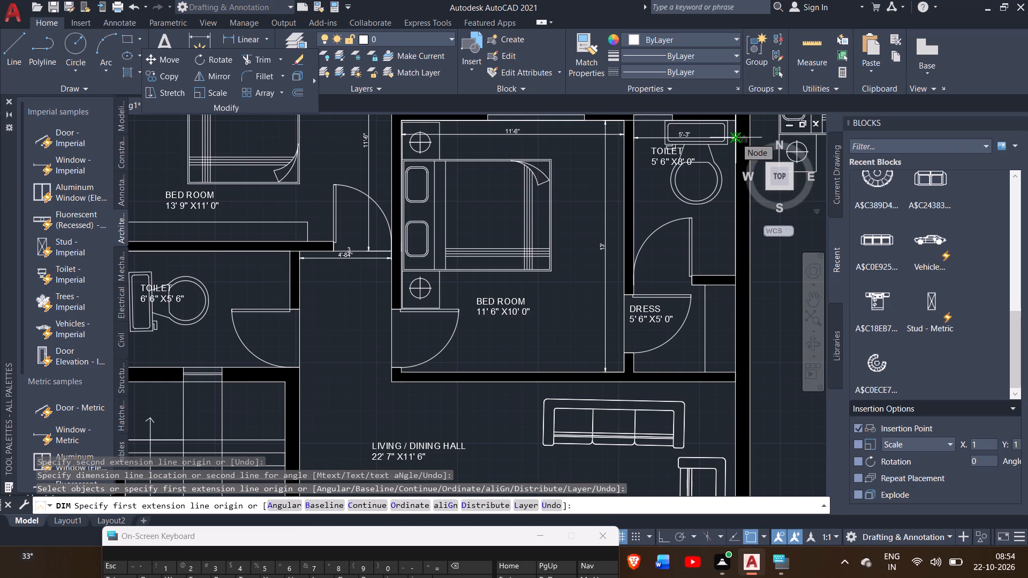
{"action": "left_click", "coordinate": [736, 120]}
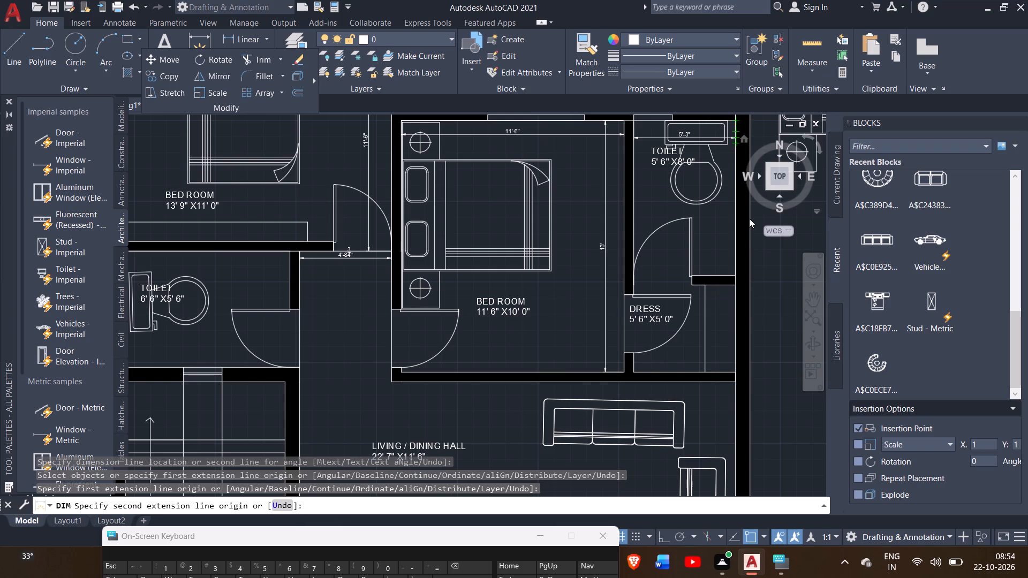
{"action": "left_click", "coordinate": [736, 274]}
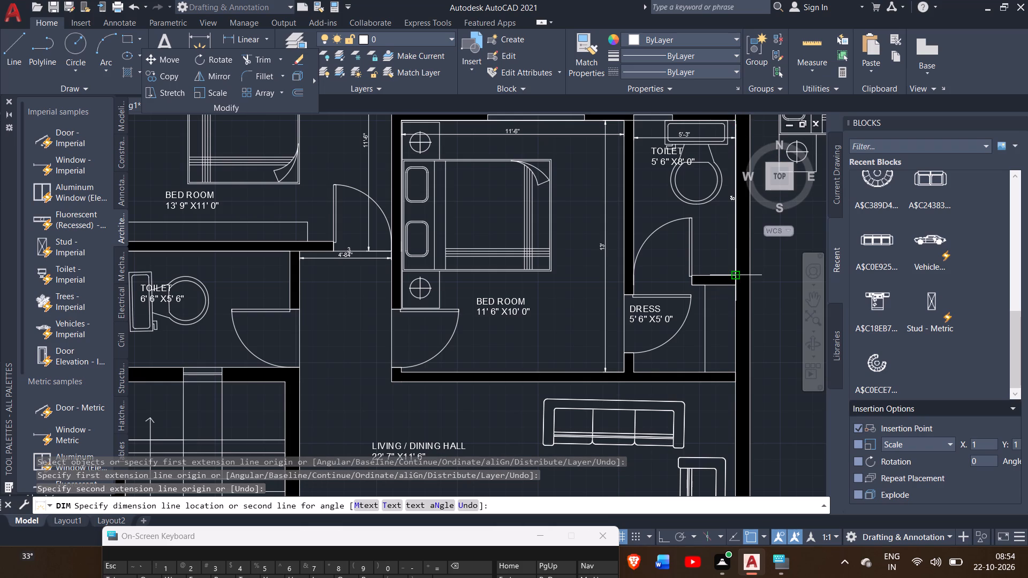
{"action": "left_click", "coordinate": [723, 261]}
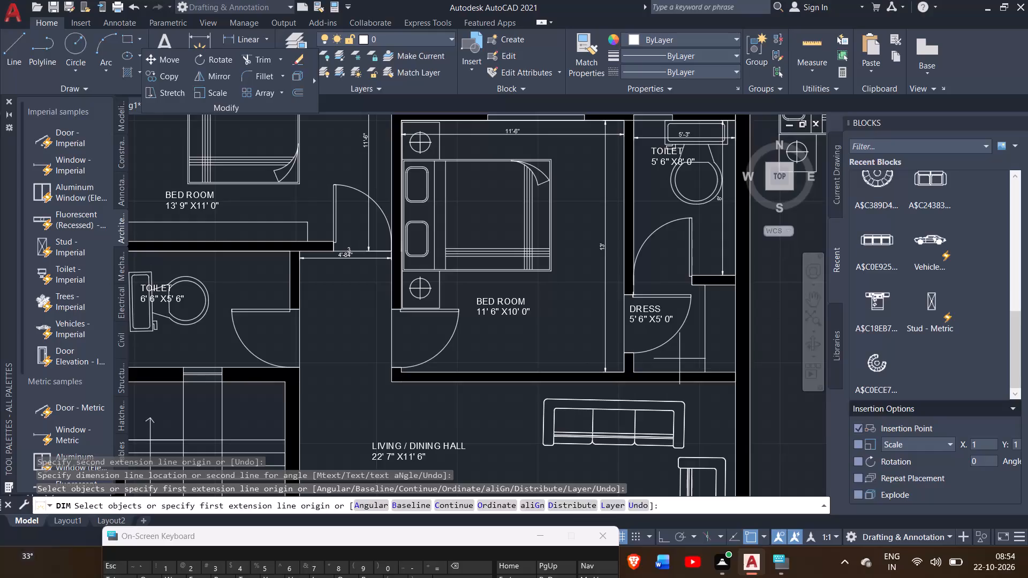
Dimension the inner width and length of the dress room, placing the lines inside along its lower wall and outer side wall.
{"action": "left_click", "coordinate": [736, 372]}
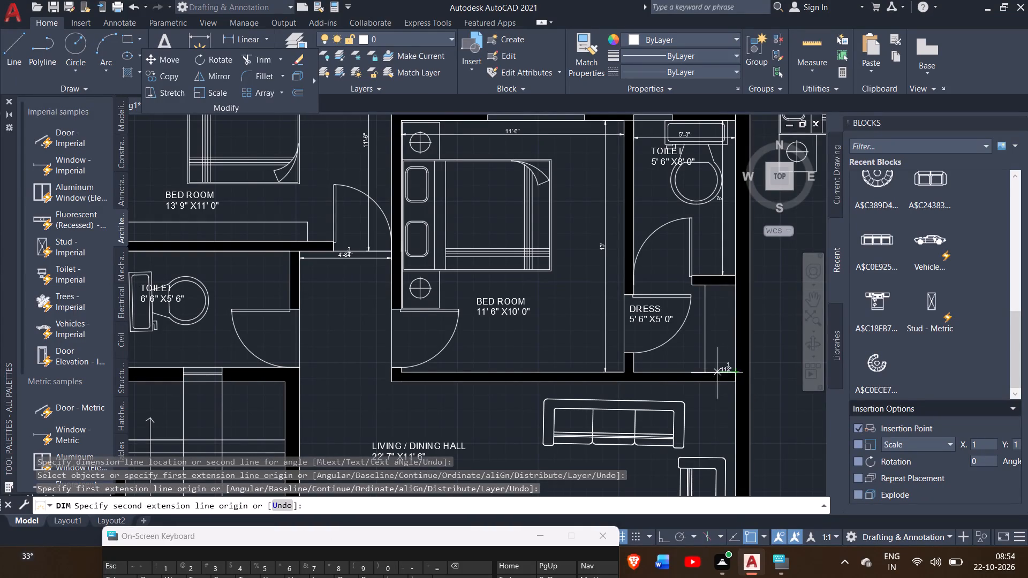
{"action": "left_click_drag", "start_coordinate": [633, 371], "coordinate": [633, 363]}
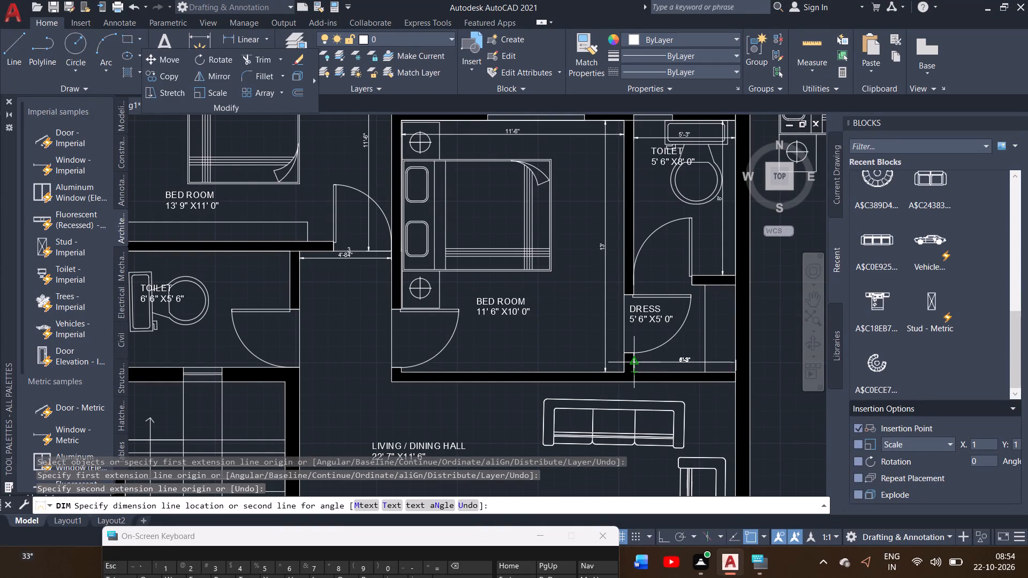
{"action": "left_click_drag", "start_coordinate": [633, 363], "coordinate": [633, 360]}
{"action": "left_click", "coordinate": [633, 360]}
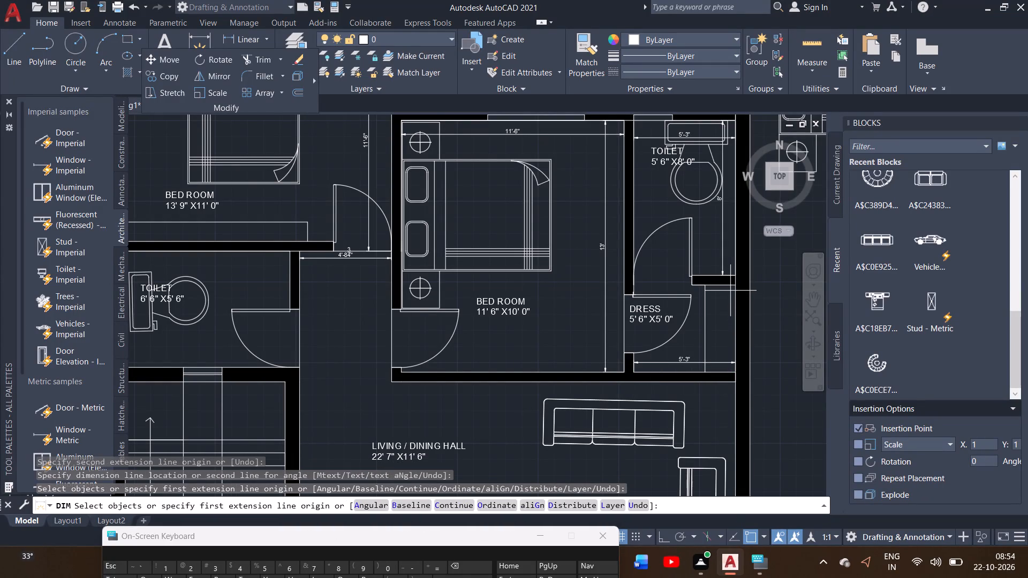
{"action": "left_click_drag", "start_coordinate": [736, 287], "coordinate": [743, 341]}
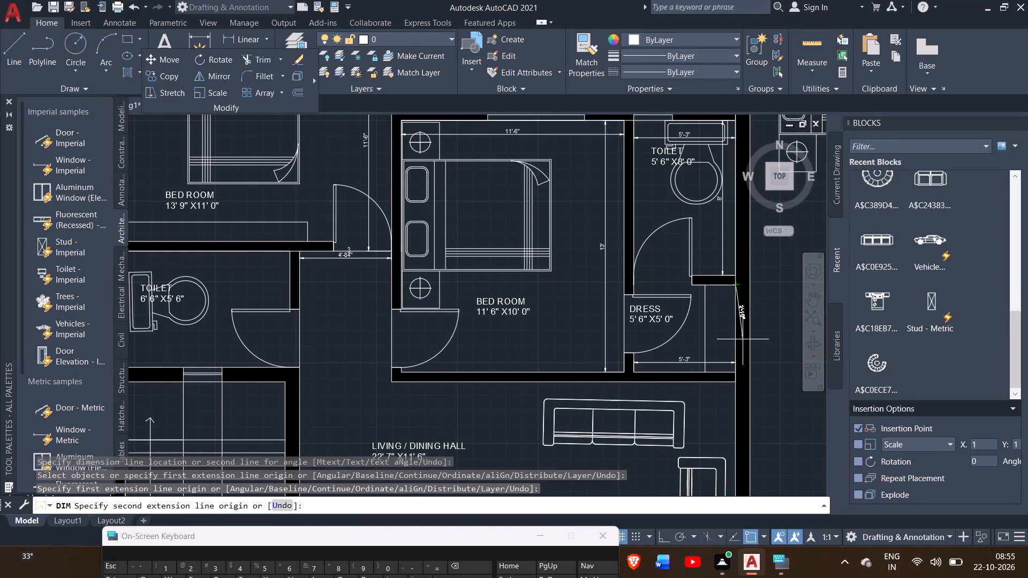
{"action": "left_click_drag", "start_coordinate": [743, 341], "coordinate": [743, 347]}
{"action": "left_click_drag", "start_coordinate": [736, 375], "coordinate": [730, 375]}
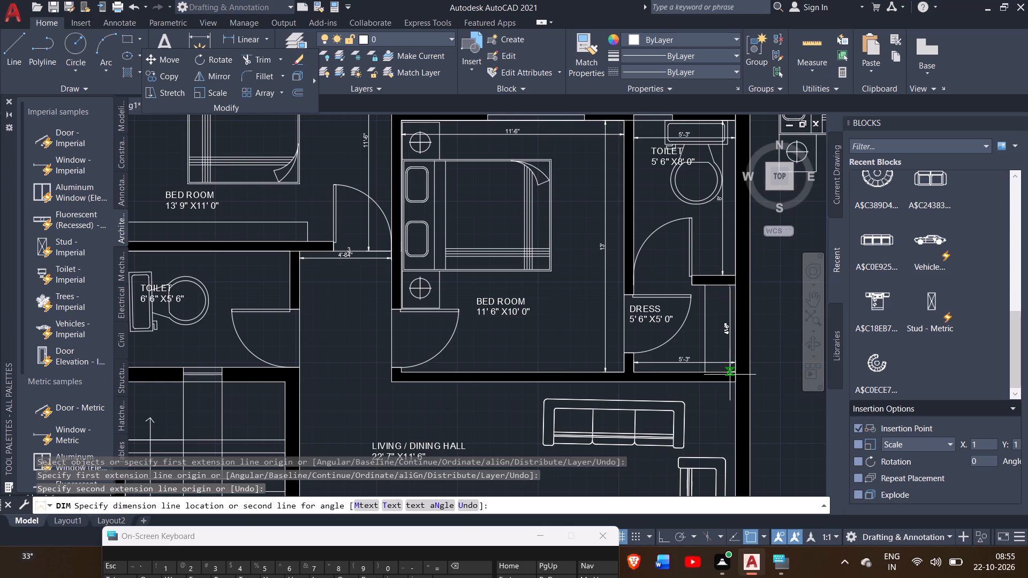
{"action": "left_click_drag", "start_coordinate": [730, 375], "coordinate": [721, 360]}
{"action": "left_click", "coordinate": [721, 360]}
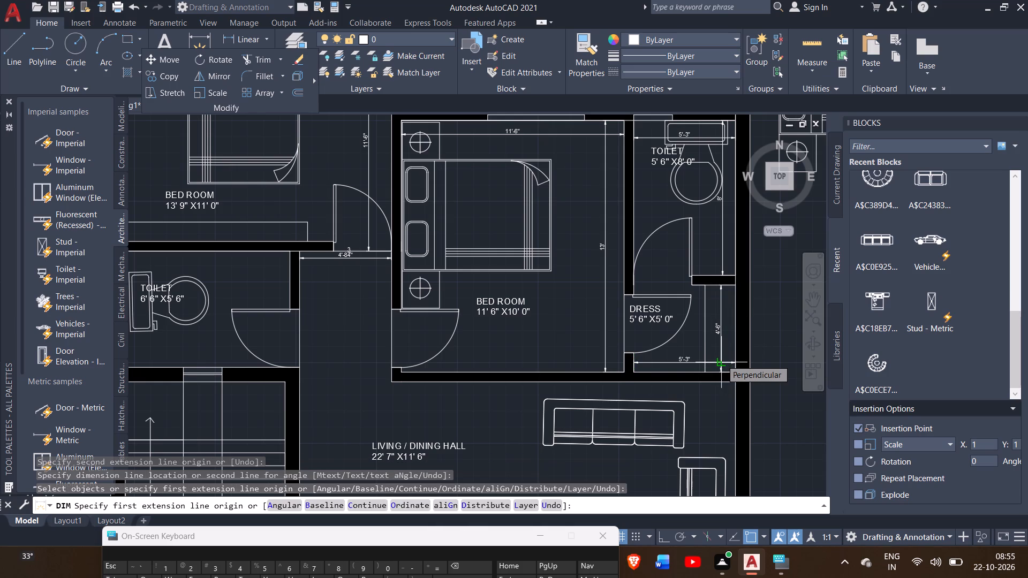
Dimension the inner width of the staircase room along the wall shared with the 6' 6" x 5' 6" toilet, inside the room.
{"action": "scroll", "coordinate": [721, 360], "scroll_direction": "down", "scroll_amount": 3, "text": "ctrl"}
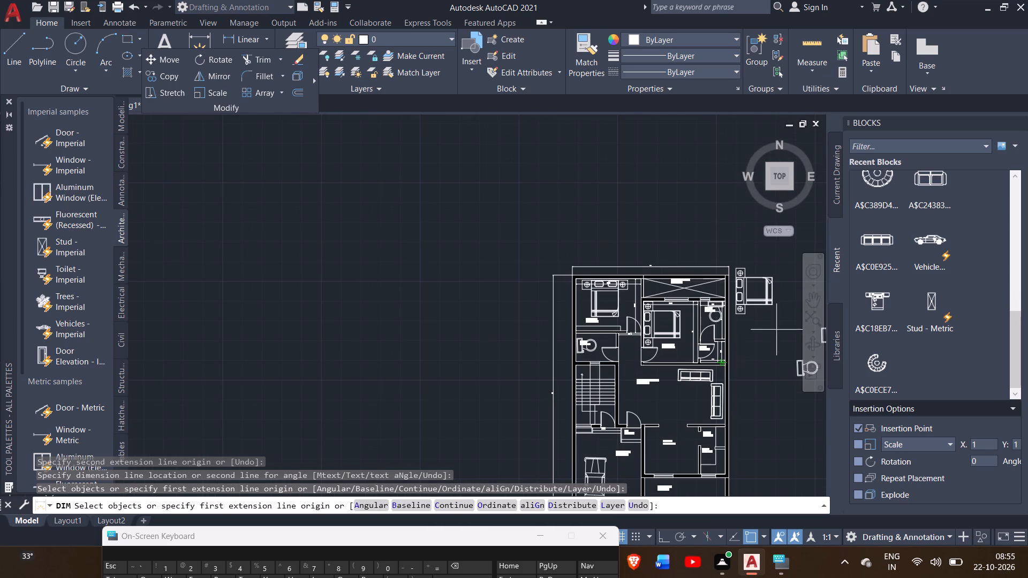
{"action": "left_click", "coordinate": [815, 300]}
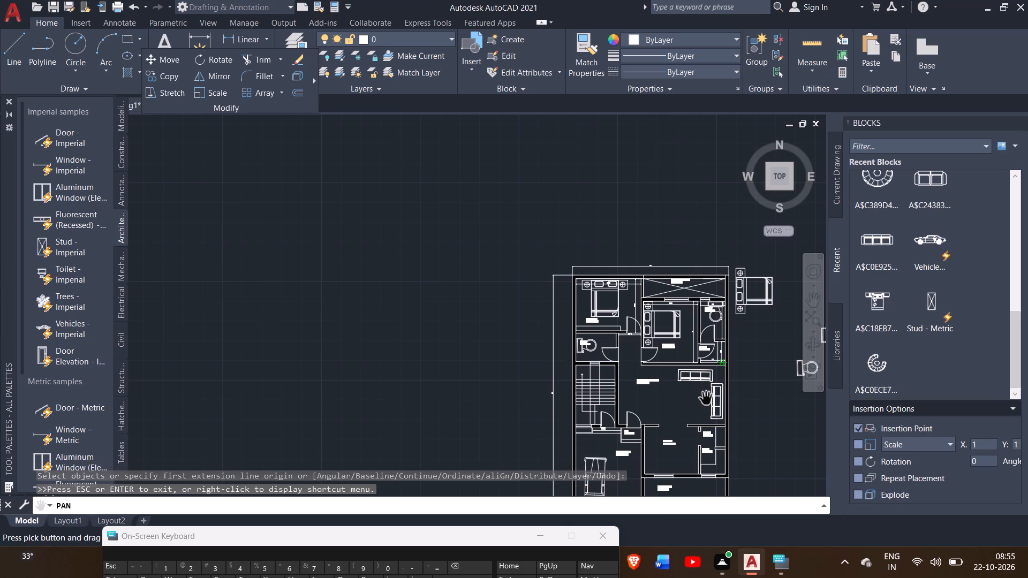
{"action": "left_click_drag", "start_coordinate": [706, 399], "coordinate": [625, 335]}
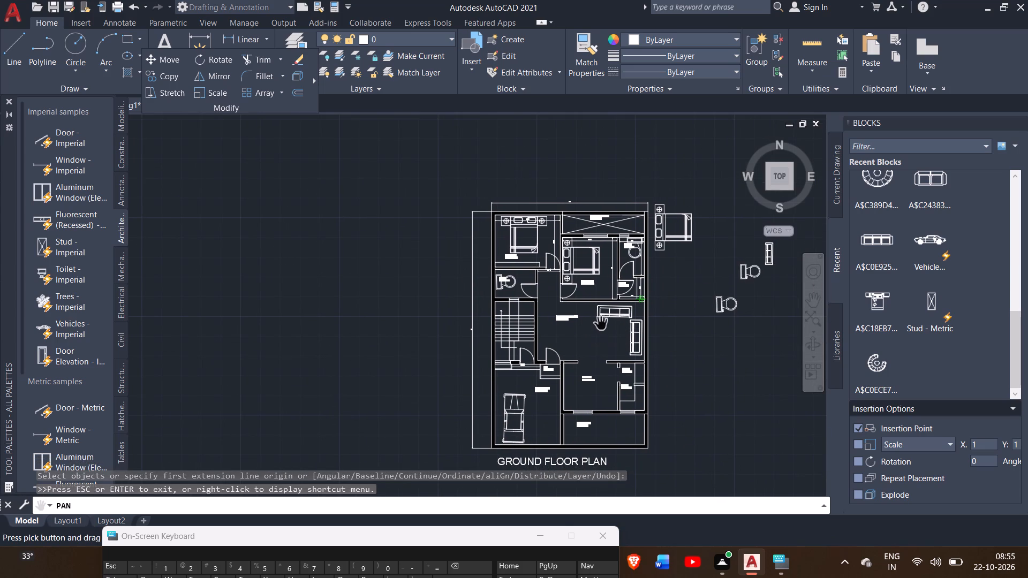
{"action": "double_click", "coordinate": [702, 361]}
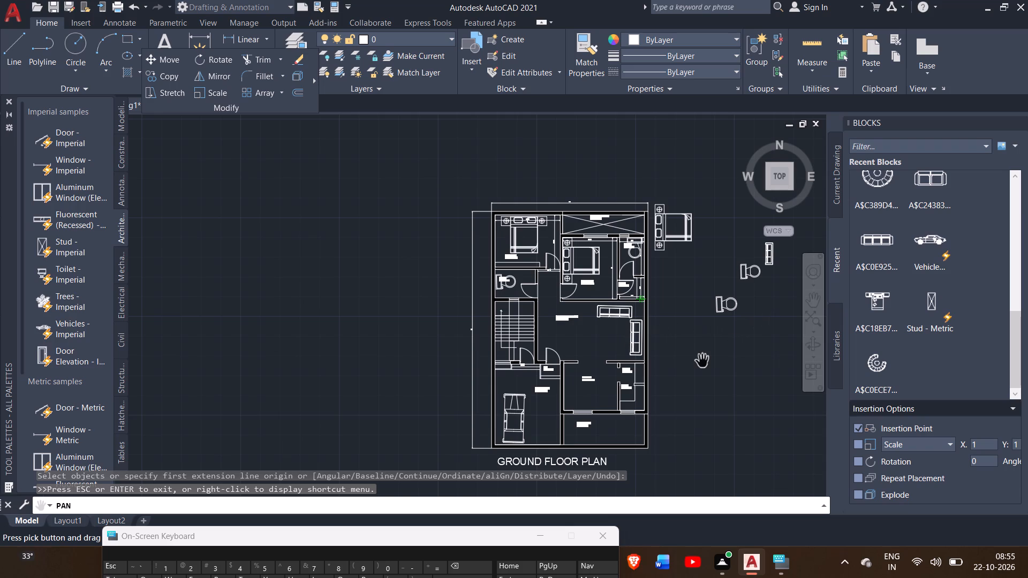
{"action": "right_click", "coordinate": [702, 361]}
{"action": "left_click", "coordinate": [716, 366]}
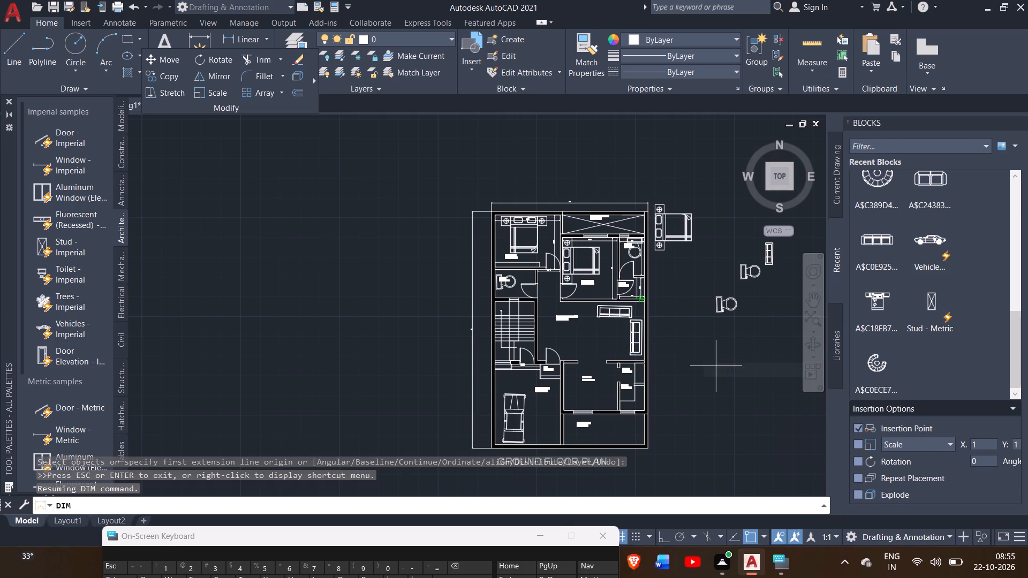
{"action": "scroll", "coordinate": [624, 352], "scroll_direction": "up", "scroll_amount": 1, "text": "ctrl"}
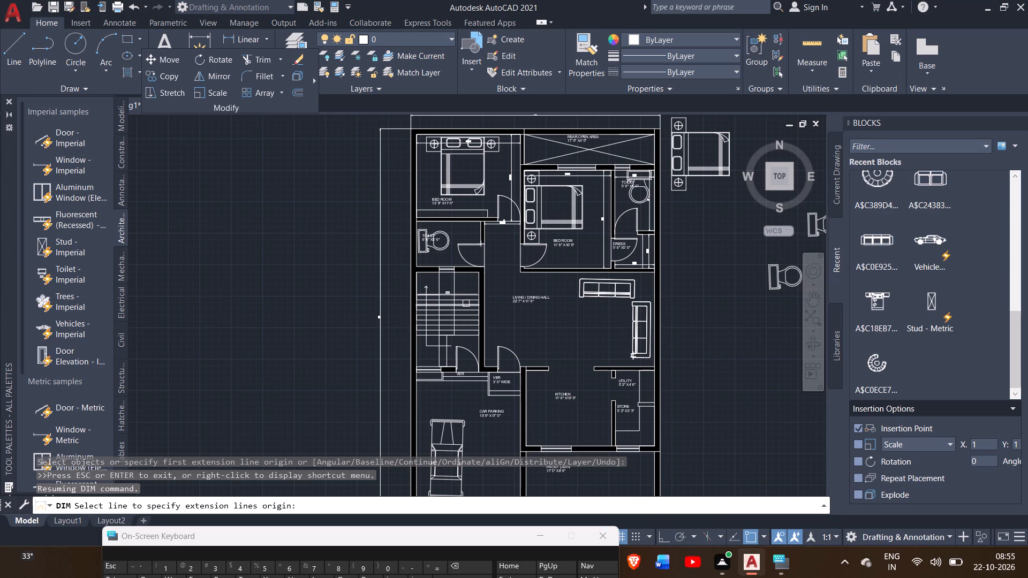
{"action": "scroll", "coordinate": [466, 304], "scroll_direction": "up", "scroll_amount": 2, "text": "ctrl"}
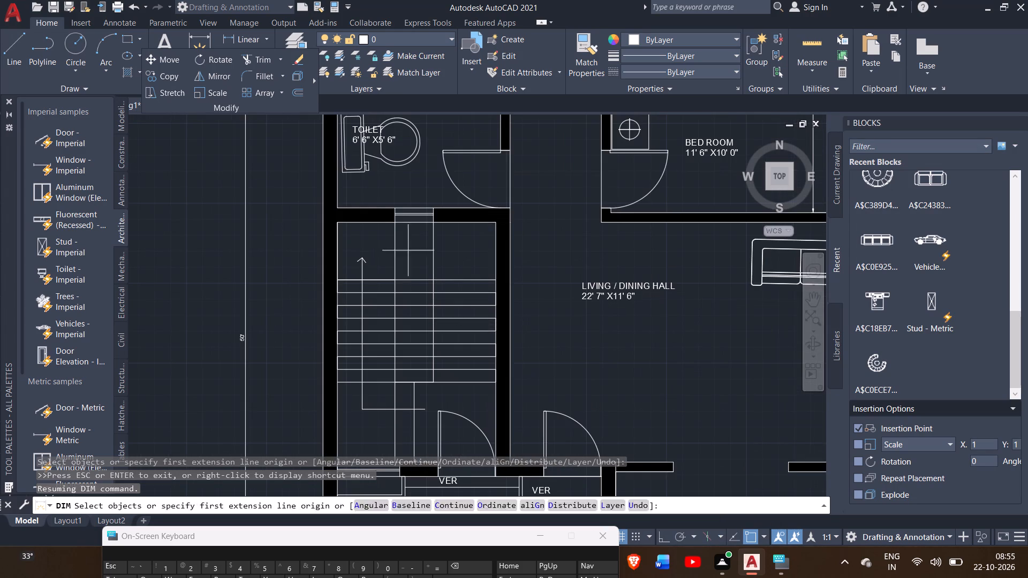
{"action": "left_click", "coordinate": [341, 222]}
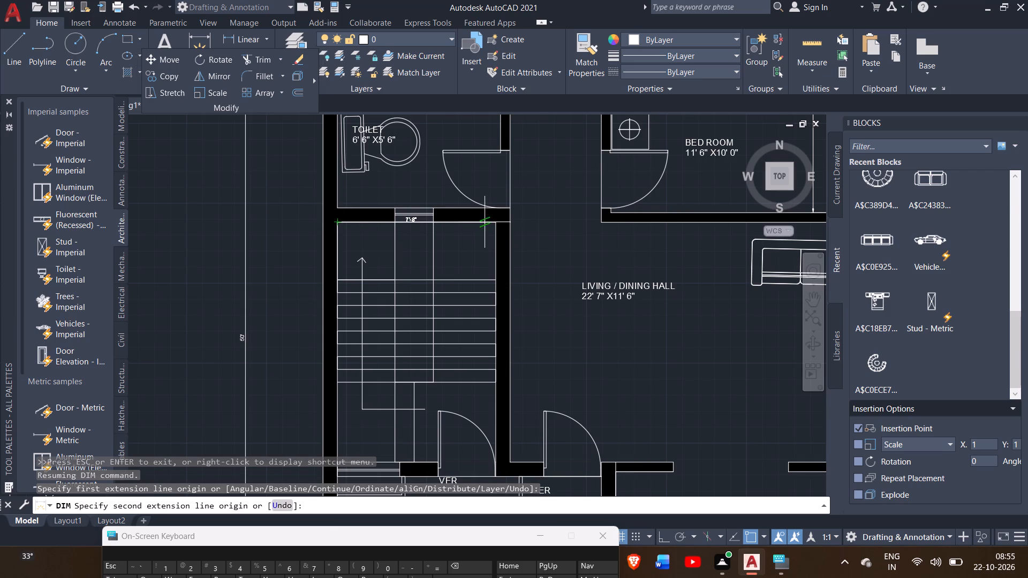
{"action": "left_click_drag", "start_coordinate": [498, 224], "coordinate": [498, 240]}
{"action": "left_click", "coordinate": [498, 240]}
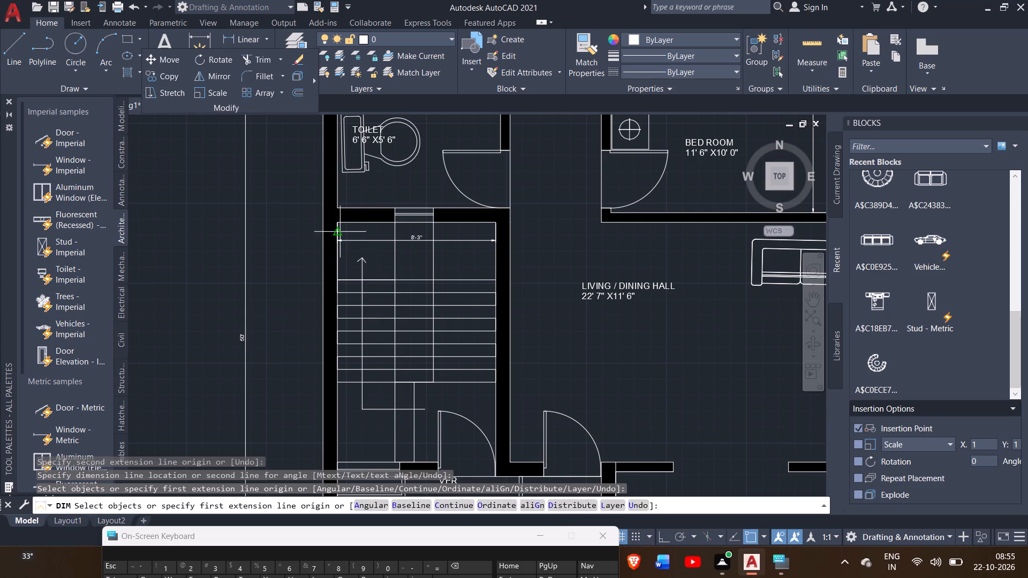
Dimension the inner length of the staircase room along the building's outer wall, placing the dimension line inside over the stairs.
{"action": "left_click", "coordinate": [814, 307]}
{"action": "left_click_drag", "start_coordinate": [623, 355], "coordinate": [643, 298]}
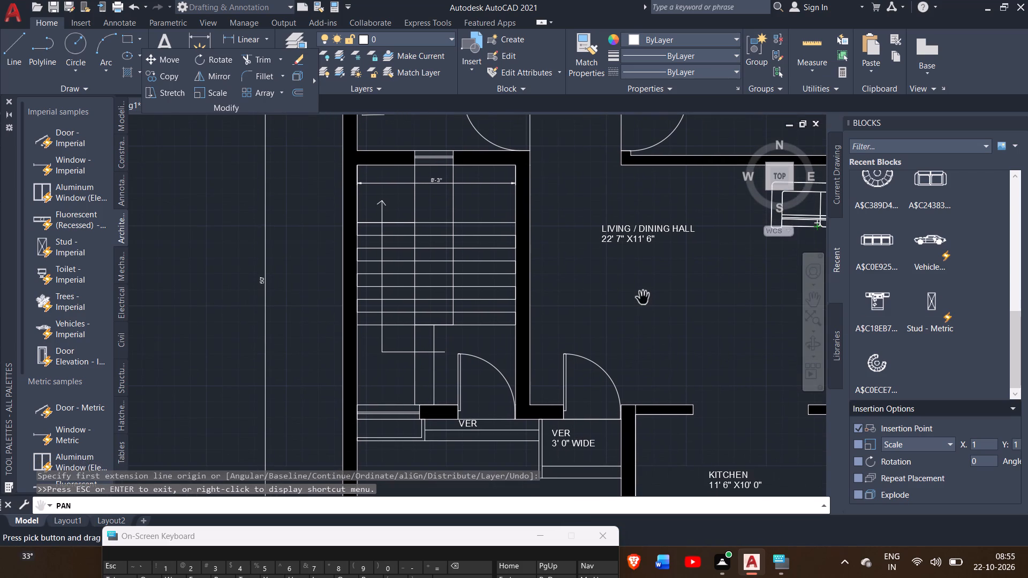
{"action": "right_click", "coordinate": [214, 269]}
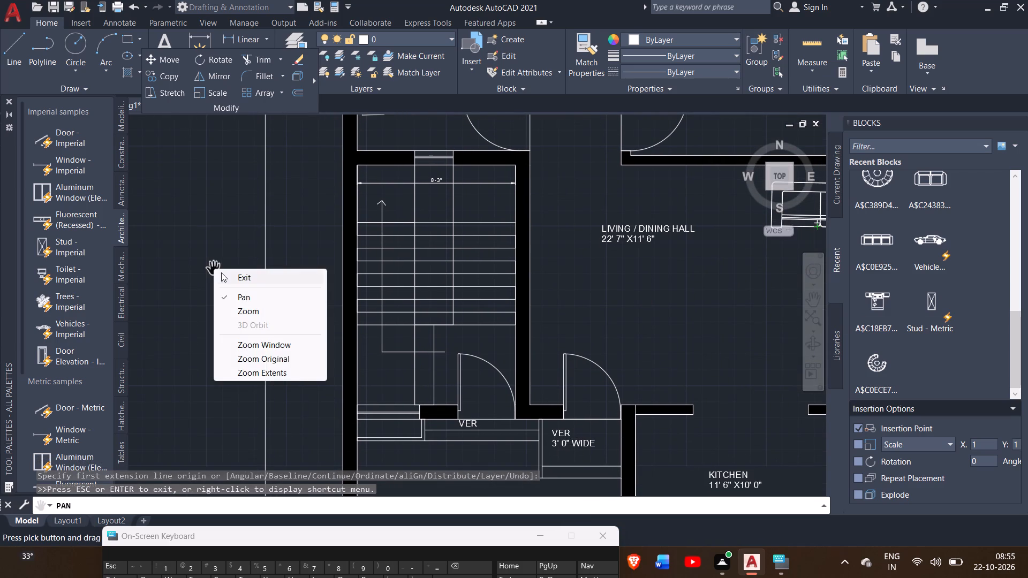
{"action": "left_click", "coordinate": [223, 274]}
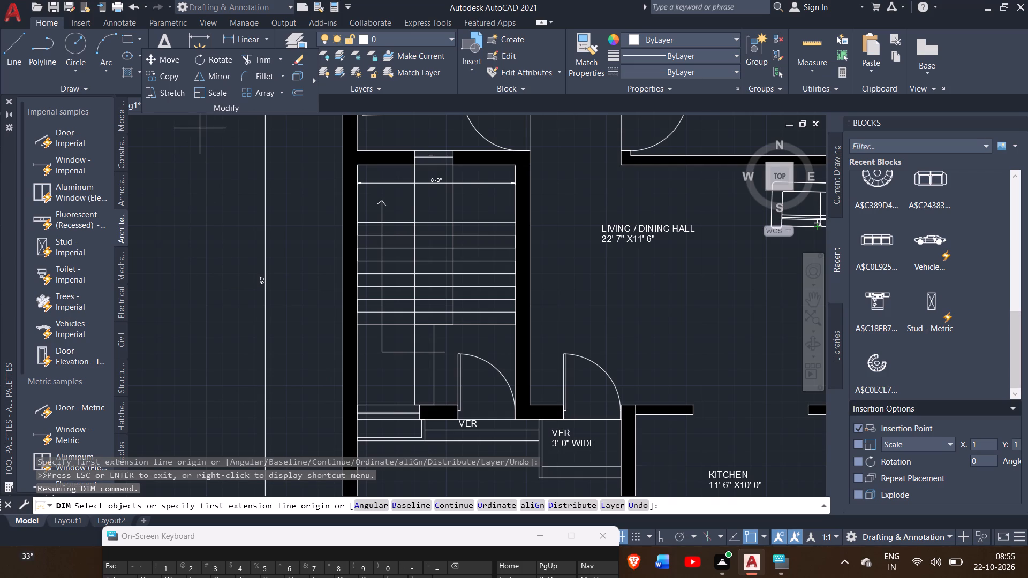
{"action": "left_click", "coordinate": [199, 42]}
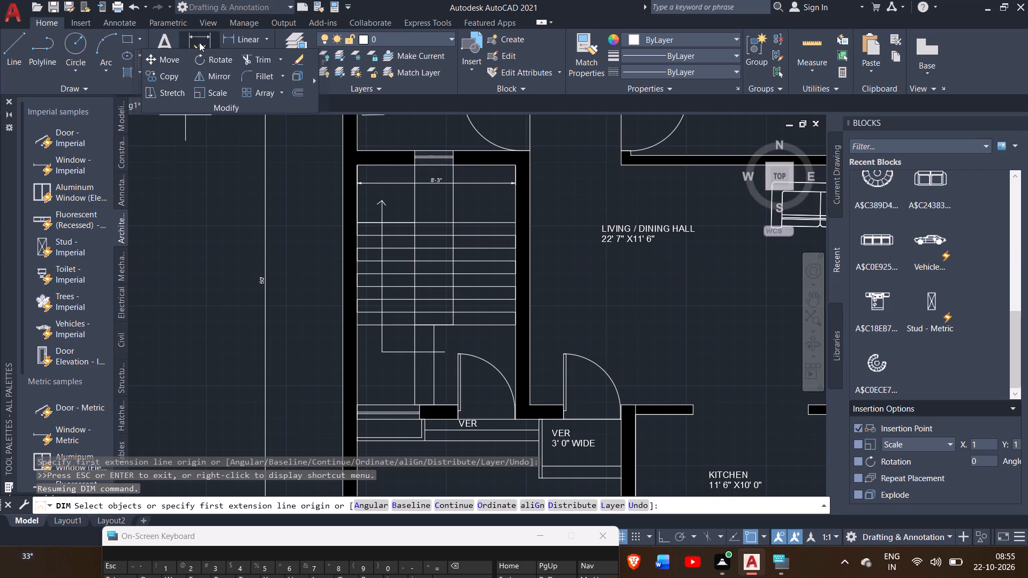
{"action": "left_click", "coordinate": [358, 168]}
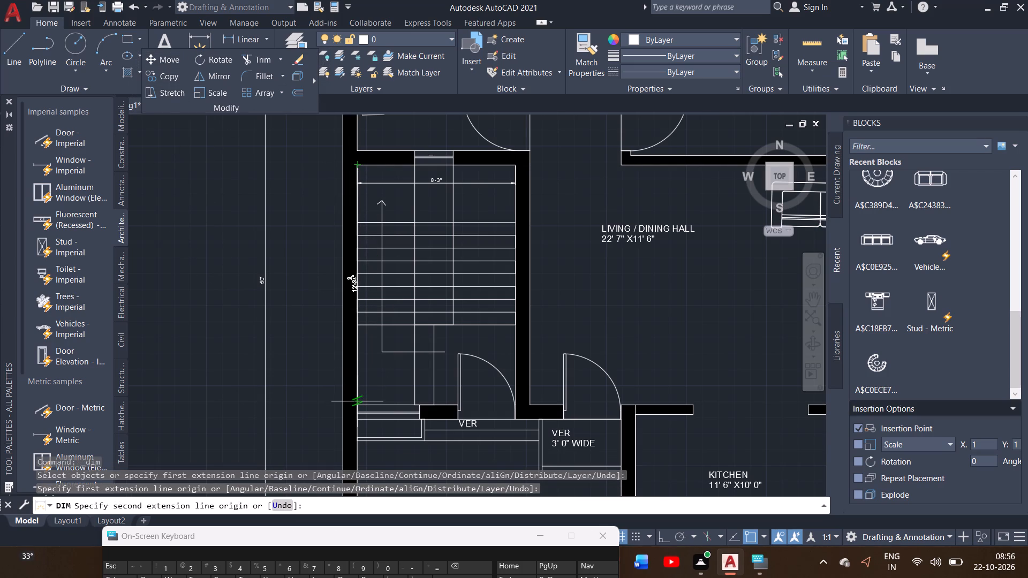
{"action": "left_click_drag", "start_coordinate": [357, 404], "coordinate": [374, 398]}
{"action": "left_click", "coordinate": [374, 398]}
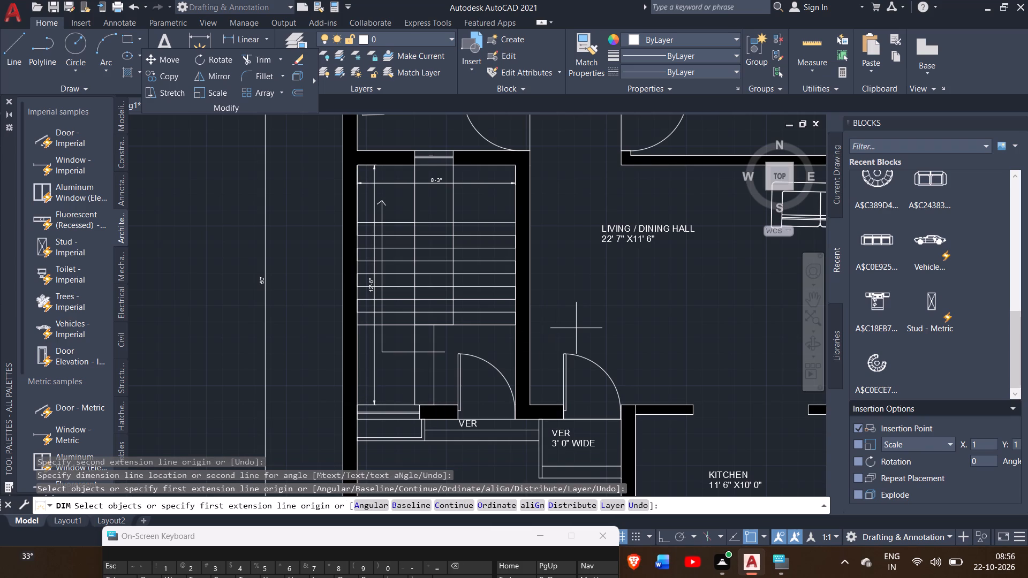
Dimension the inner length of the living/dining hall along the building's outer wall, placing the dimension line inside over the sofa.
{"action": "scroll", "coordinate": [576, 328], "scroll_direction": "down", "scroll_amount": 2, "text": "ctrl"}
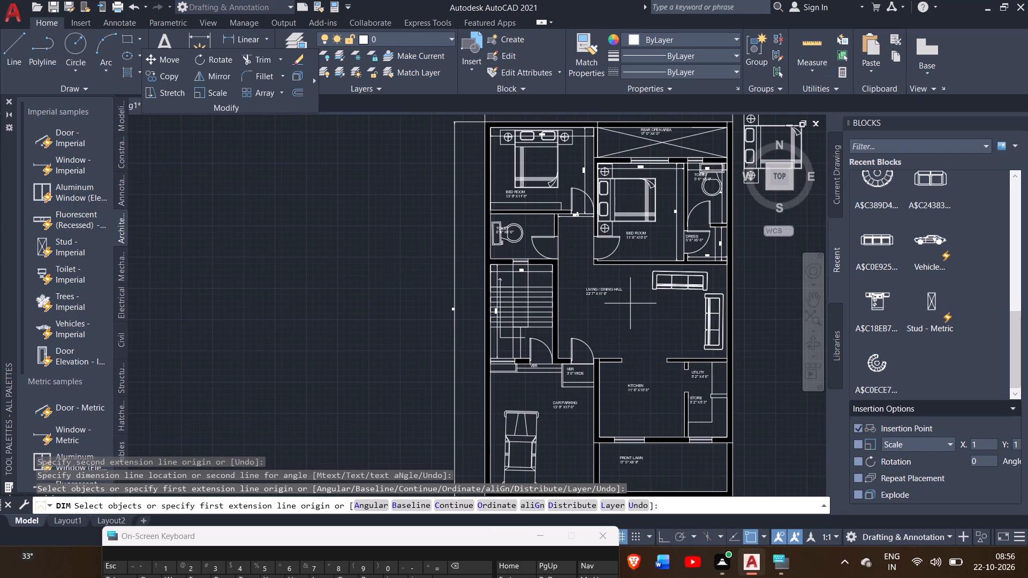
{"action": "left_click", "coordinate": [810, 301]}
{"action": "left_click_drag", "start_coordinate": [775, 302], "coordinate": [603, 243]}
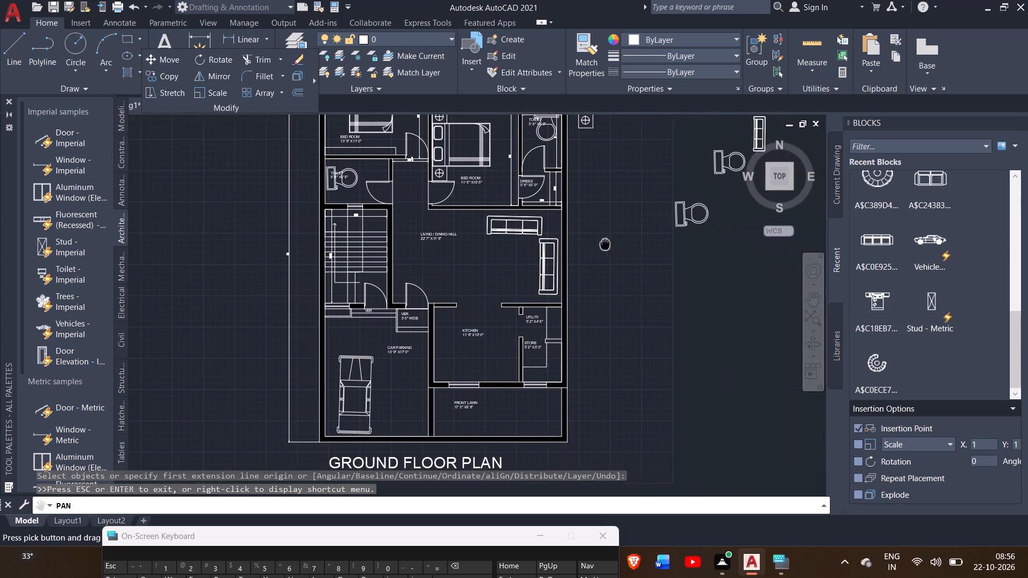
{"action": "left_click_drag", "start_coordinate": [603, 243], "coordinate": [599, 240]}
{"action": "scroll", "coordinate": [560, 228], "scroll_direction": "up", "scroll_amount": 2, "text": "ctrl"}
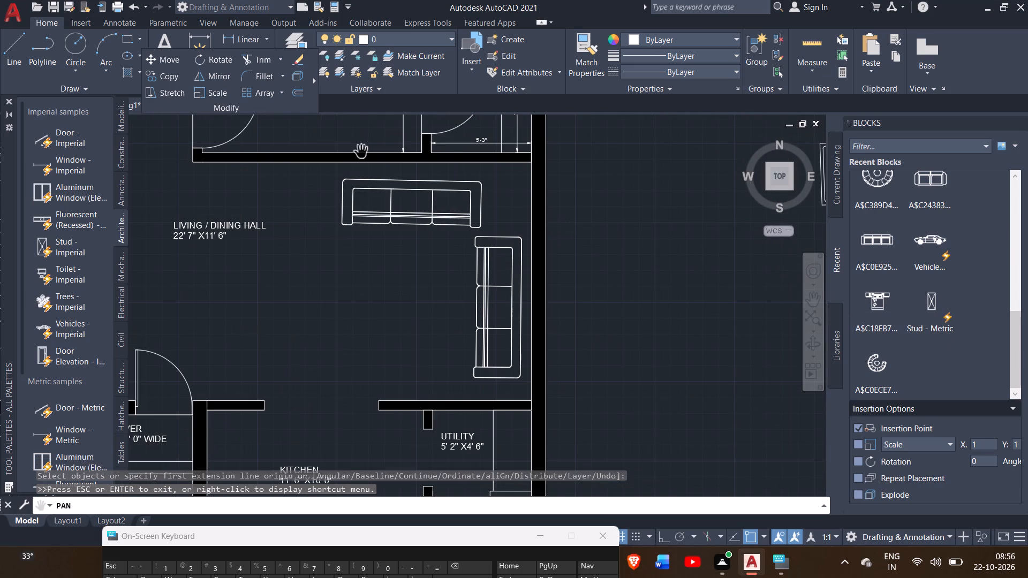
{"action": "left_click", "coordinate": [202, 44]}
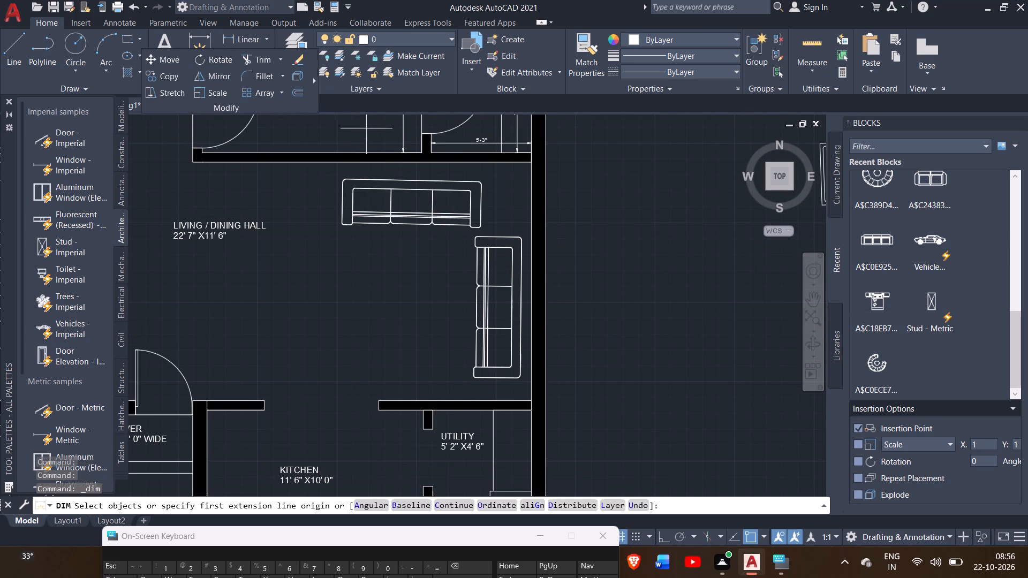
{"action": "left_click", "coordinate": [535, 162]}
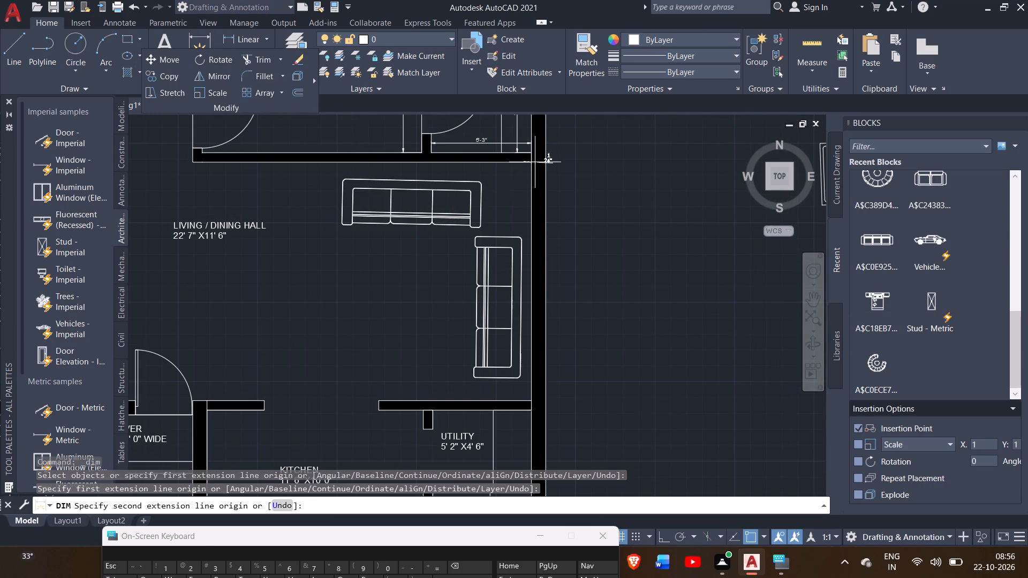
{"action": "left_click", "coordinate": [534, 401]}
{"action": "left_click", "coordinate": [503, 382]}
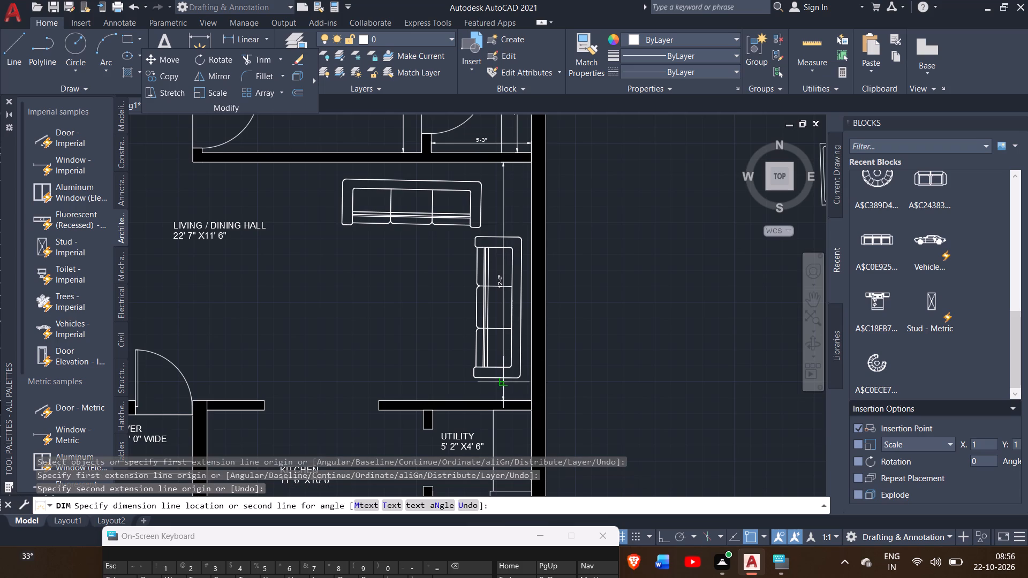
Dimension the inner width of the kitchen along the wall shared with the front lawn, placing the dimension line inside the room.
{"action": "scroll", "coordinate": [604, 343], "scroll_direction": "down", "scroll_amount": 1, "text": "ctrl"}
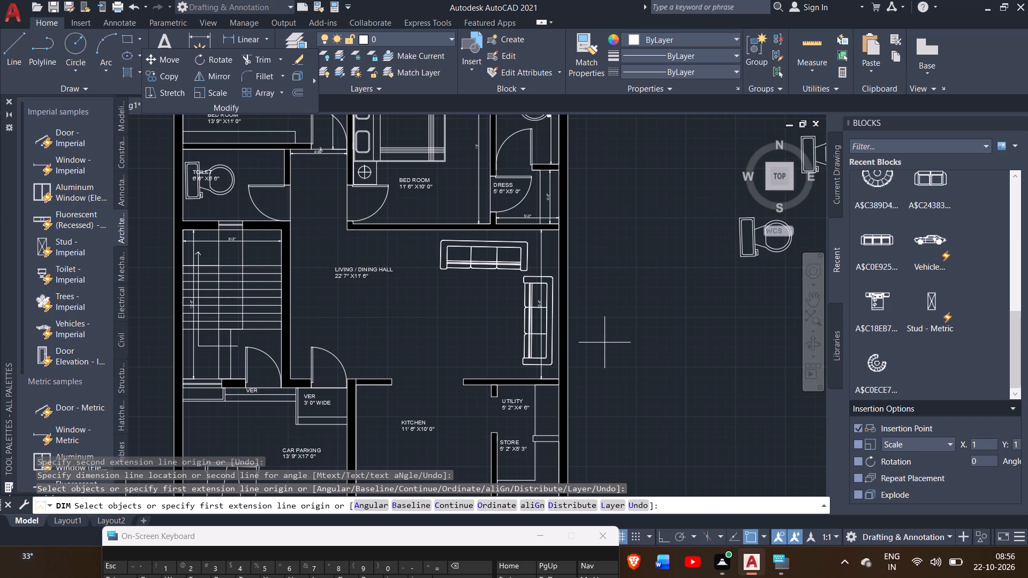
{"action": "left_click", "coordinate": [813, 296]}
{"action": "left_click_drag", "start_coordinate": [680, 326], "coordinate": [679, 212]}
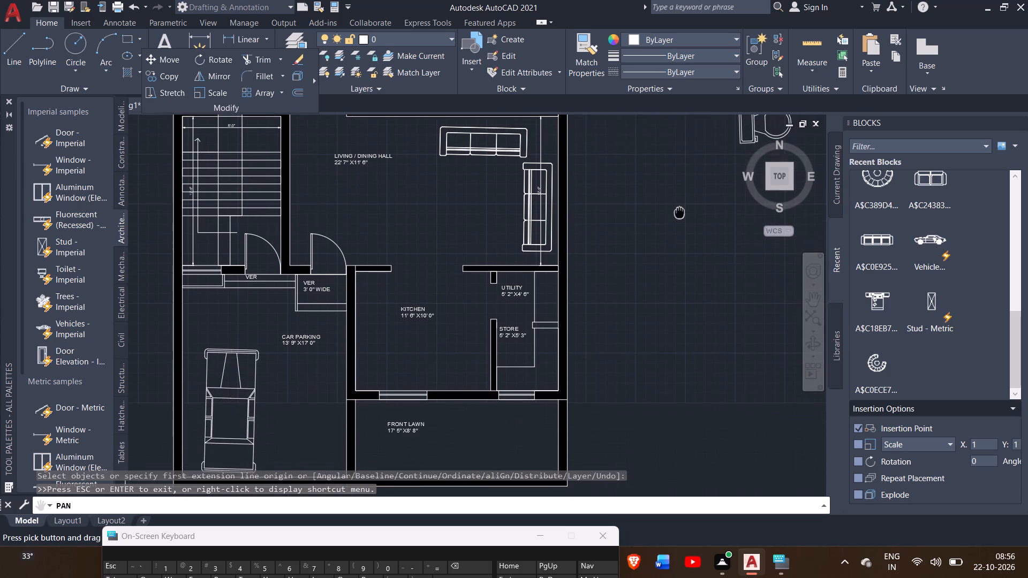
{"action": "left_click_drag", "start_coordinate": [679, 212], "coordinate": [678, 214]}
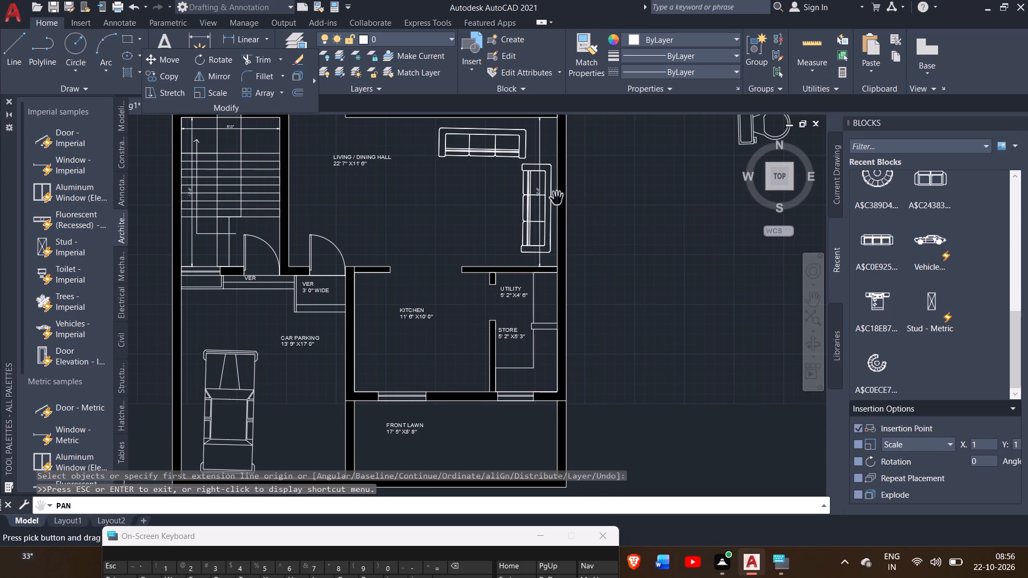
{"action": "scroll", "coordinate": [553, 196], "scroll_direction": "up", "scroll_amount": 2, "text": "ctrl"}
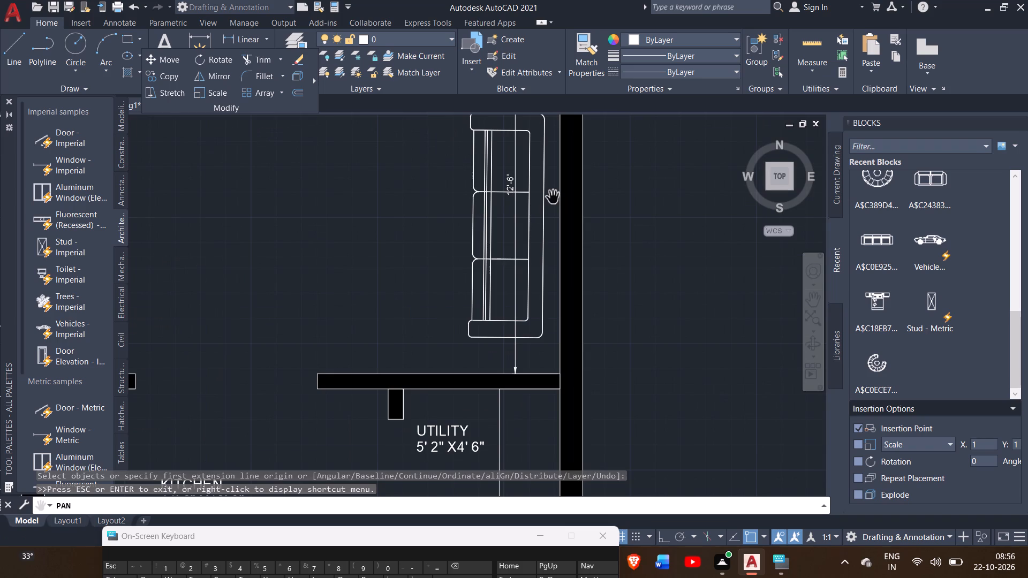
{"action": "scroll", "coordinate": [553, 196], "scroll_direction": "down", "scroll_amount": 2, "text": "ctrl"}
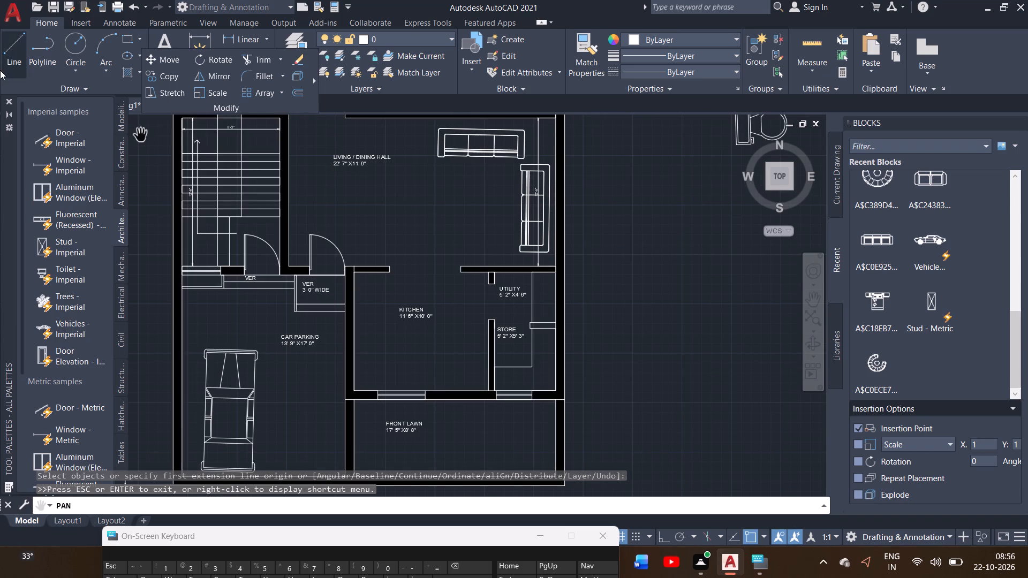
{"action": "left_click", "coordinate": [196, 36]}
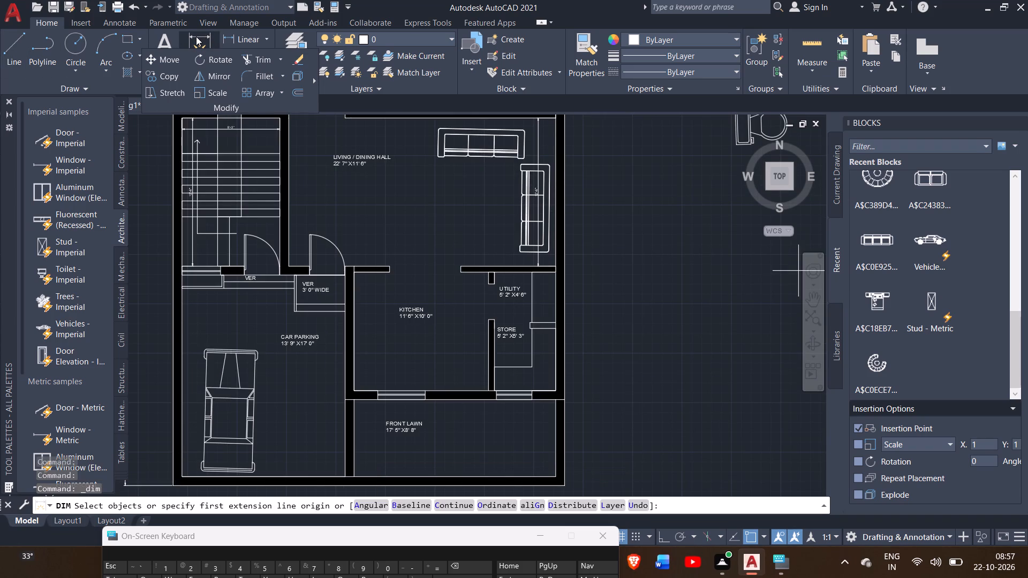
{"action": "left_click", "coordinate": [356, 389]}
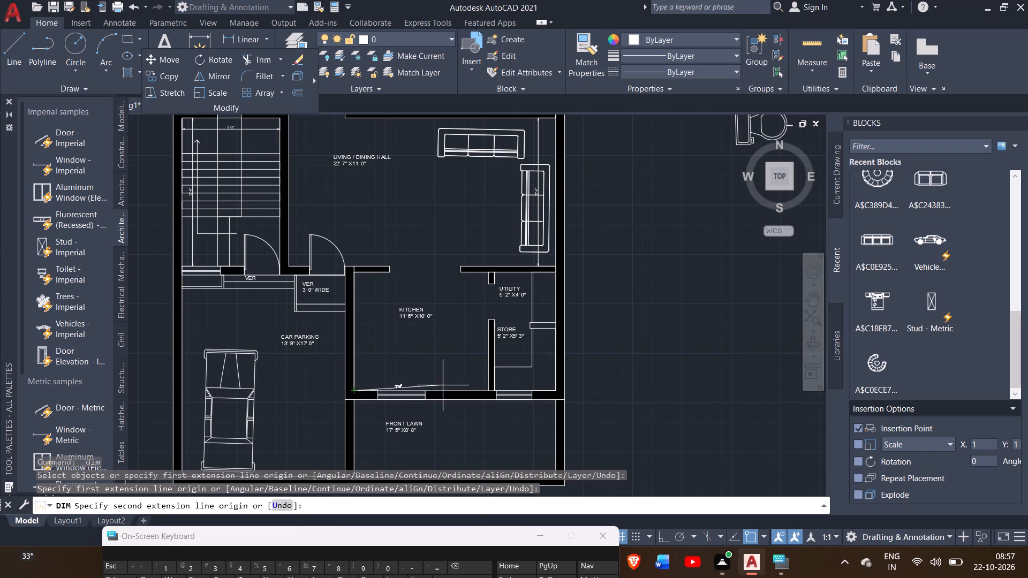
{"action": "left_click", "coordinate": [490, 389]}
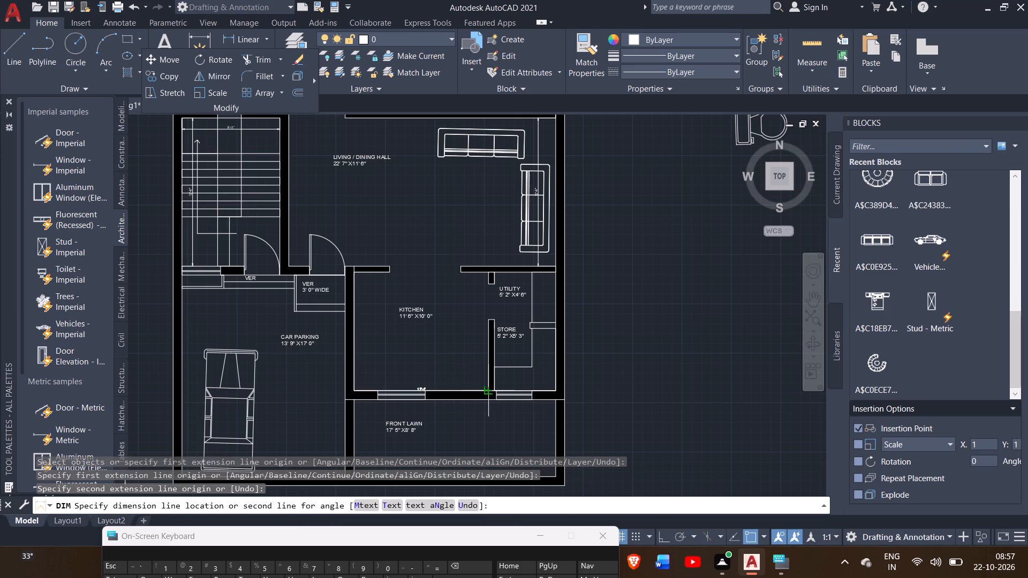
{"action": "left_click", "coordinate": [487, 370]}
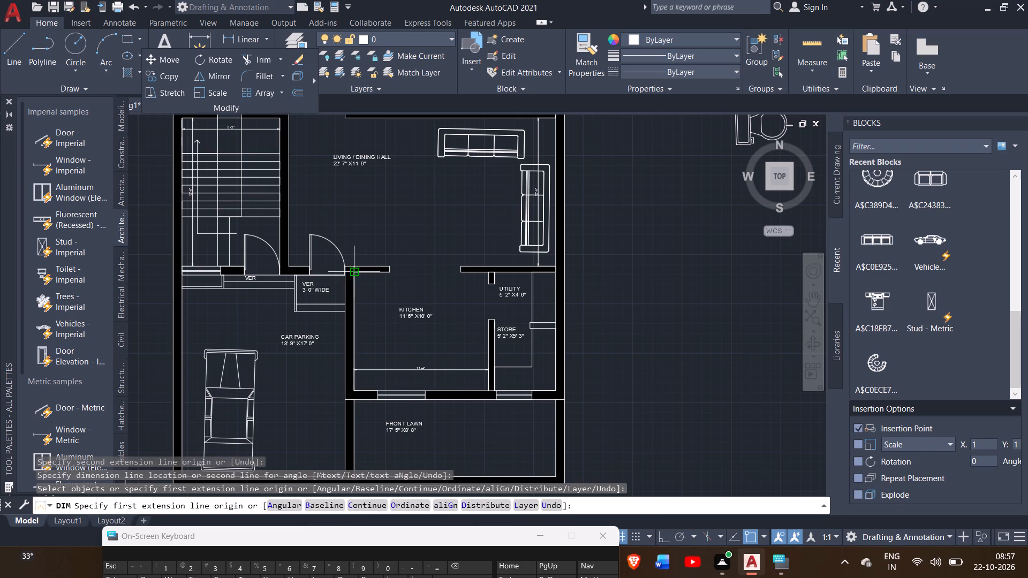
Dimension the inner length of the kitchen along the wall shared with the car parking, inside the room, and end the dimension command.
{"action": "left_click", "coordinate": [353, 269]}
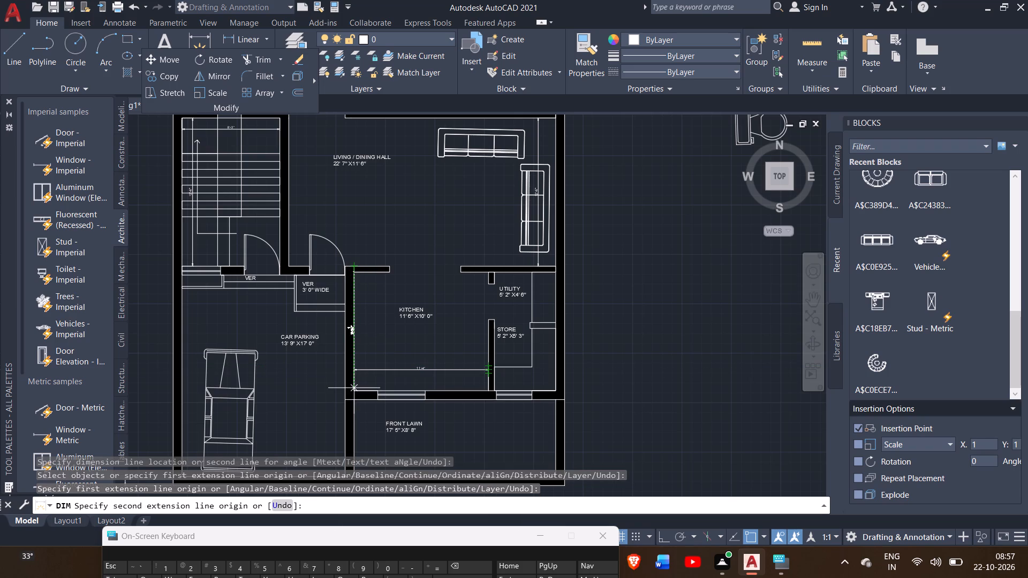
{"action": "left_click_drag", "start_coordinate": [354, 389], "coordinate": [370, 386]}
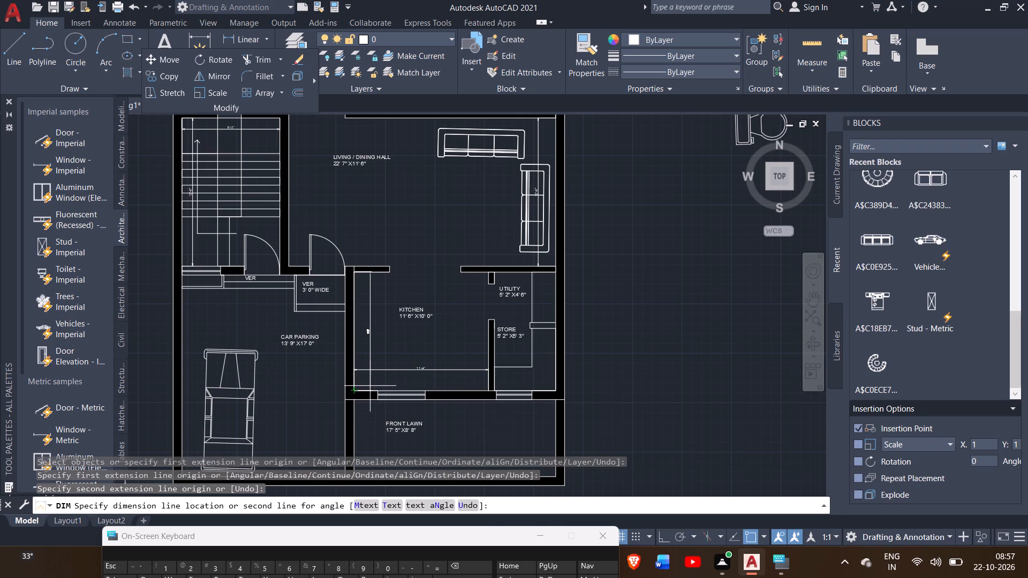
{"action": "left_click_drag", "start_coordinate": [370, 386], "coordinate": [371, 385]}
{"action": "left_click", "coordinate": [371, 385]}
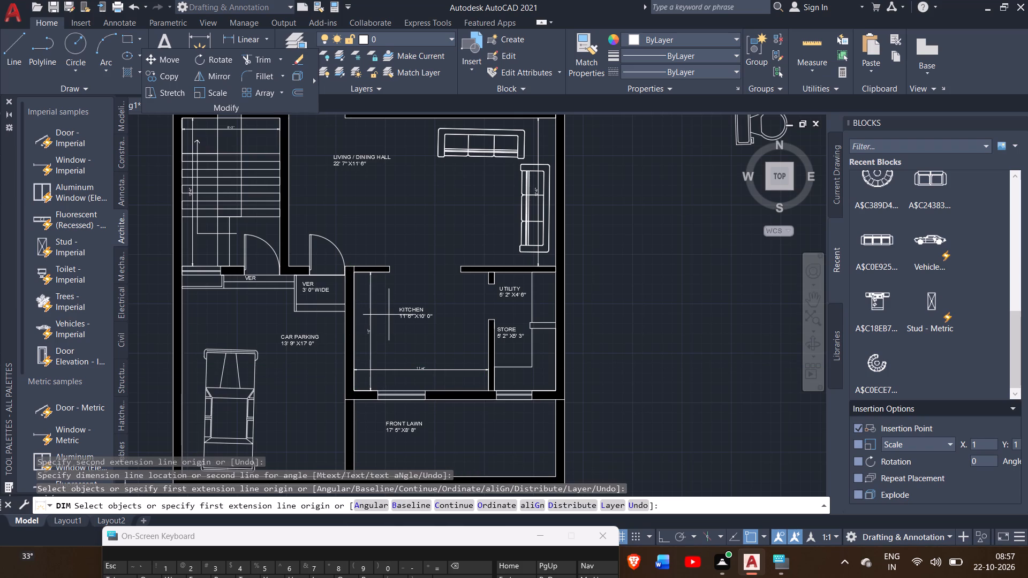
{"action": "scroll", "coordinate": [392, 303], "scroll_direction": "up", "scroll_amount": 3, "text": "ctrl"}
{"action": "scroll", "coordinate": [392, 303], "scroll_direction": "down", "scroll_amount": 1, "text": "ctrl"}
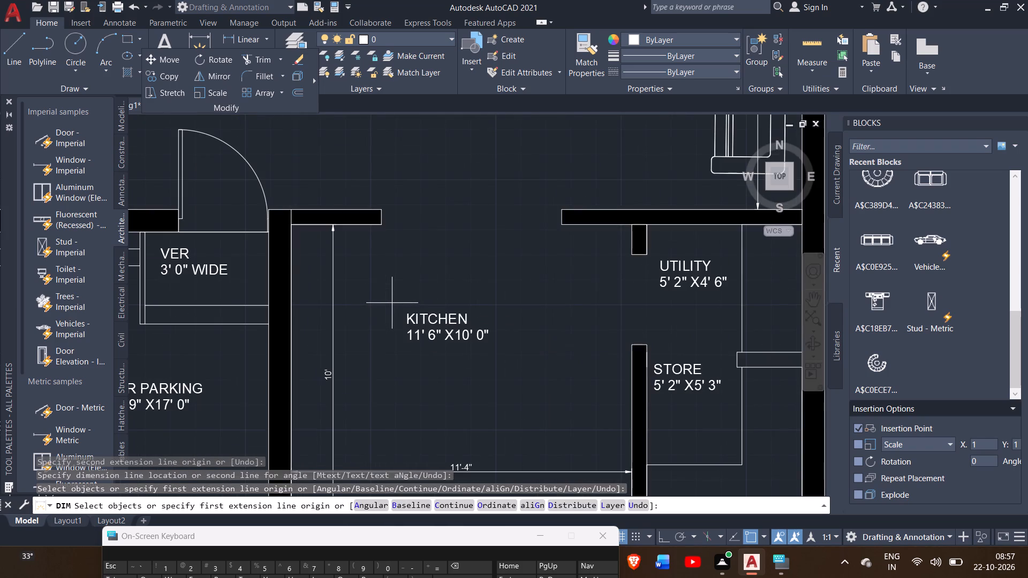
{"action": "scroll", "coordinate": [392, 303], "scroll_direction": "down", "scroll_amount": 1, "text": "ctrl"}
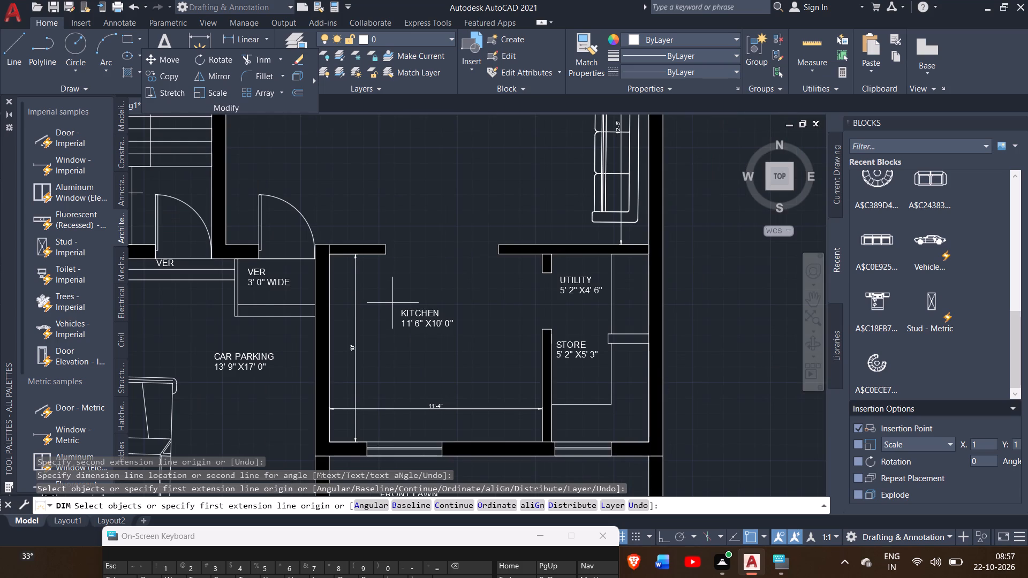
{"action": "left_click", "coordinate": [392, 303]}
{"action": "scroll", "coordinate": [392, 303], "scroll_direction": "down", "scroll_amount": 1, "text": "ctrl"}
{"action": "right_click", "coordinate": [405, 295]}
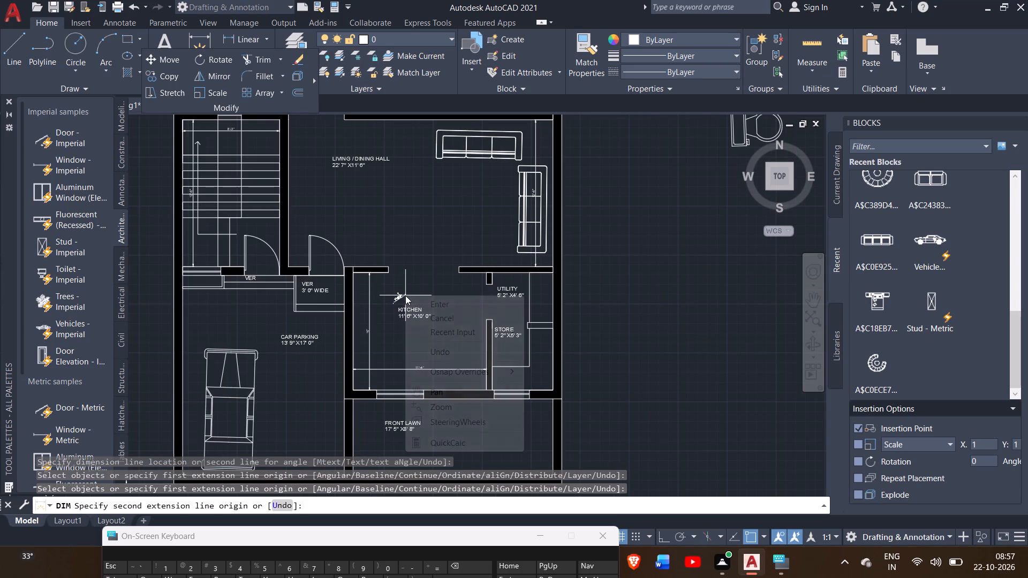
{"action": "left_click", "coordinate": [412, 296]}
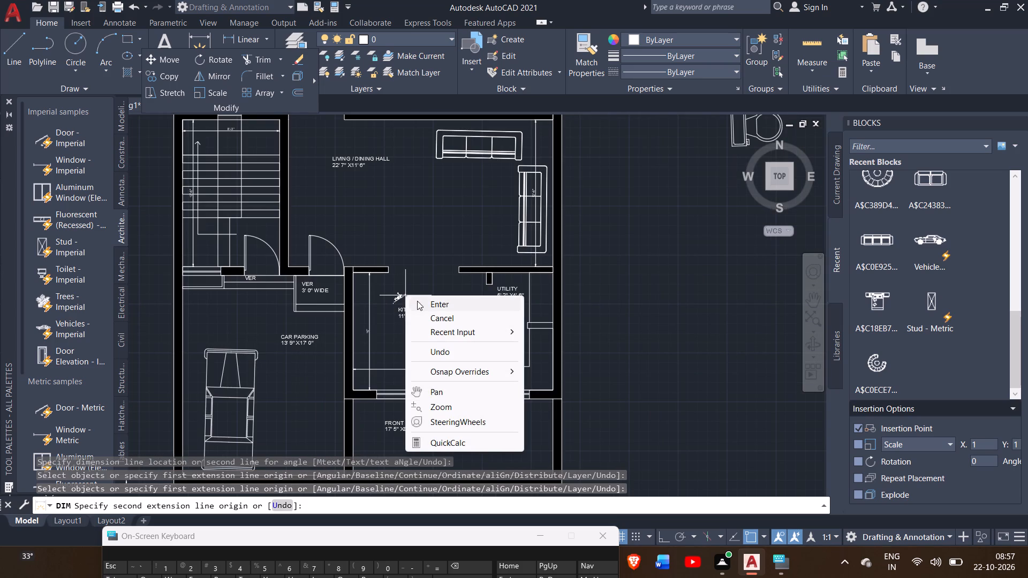
{"action": "left_click", "coordinate": [418, 301]}
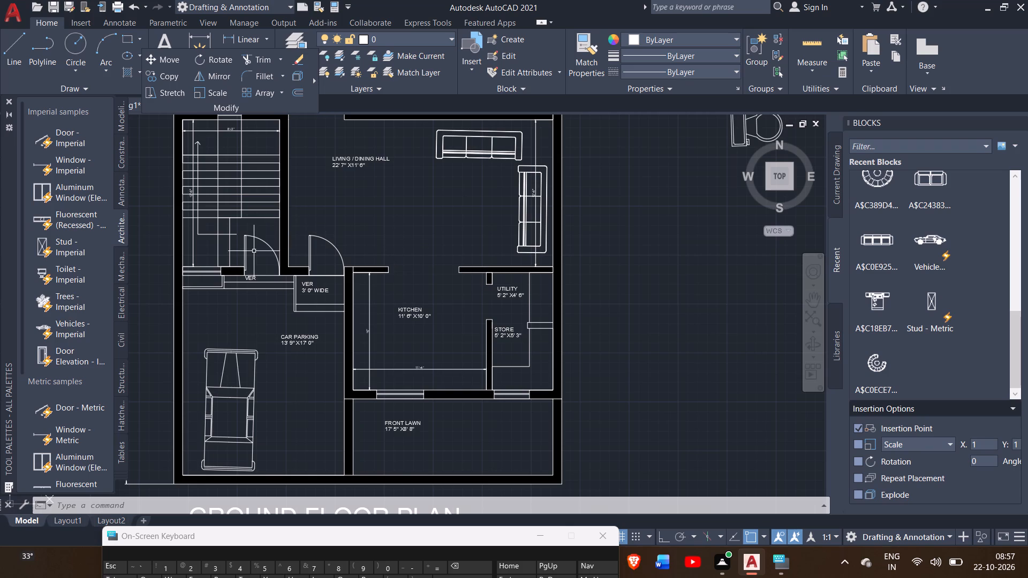
Look over the dimensioned ground floor plan, examining the bedrooms, toilets, dress room and rear open area closely.
{"action": "scroll", "coordinate": [254, 251], "scroll_direction": "up", "scroll_amount": 3, "text": "ctrl"}
{"action": "scroll", "coordinate": [254, 251], "scroll_direction": "down", "scroll_amount": 4, "text": "ctrl"}
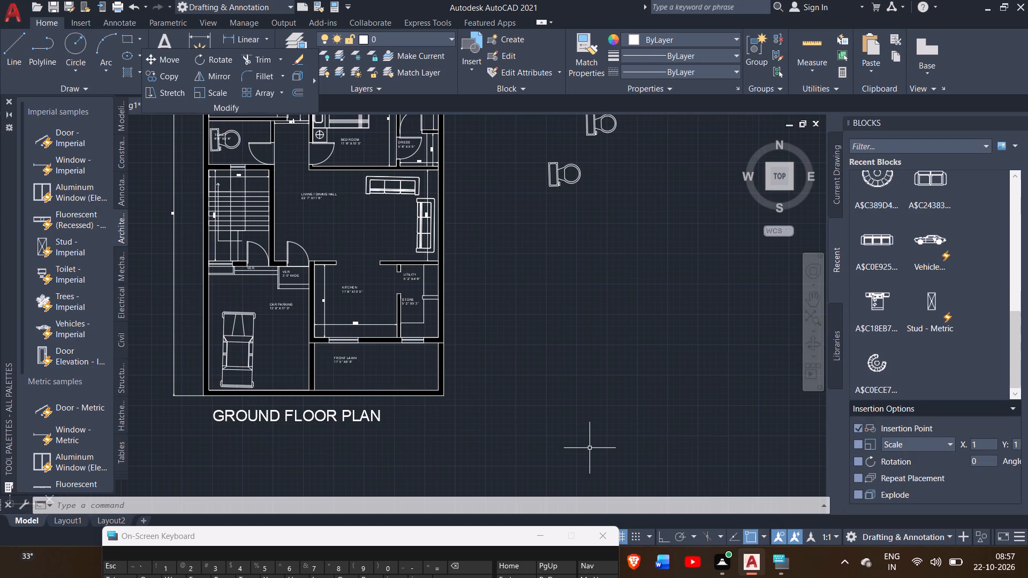
{"action": "left_click", "coordinate": [812, 297]}
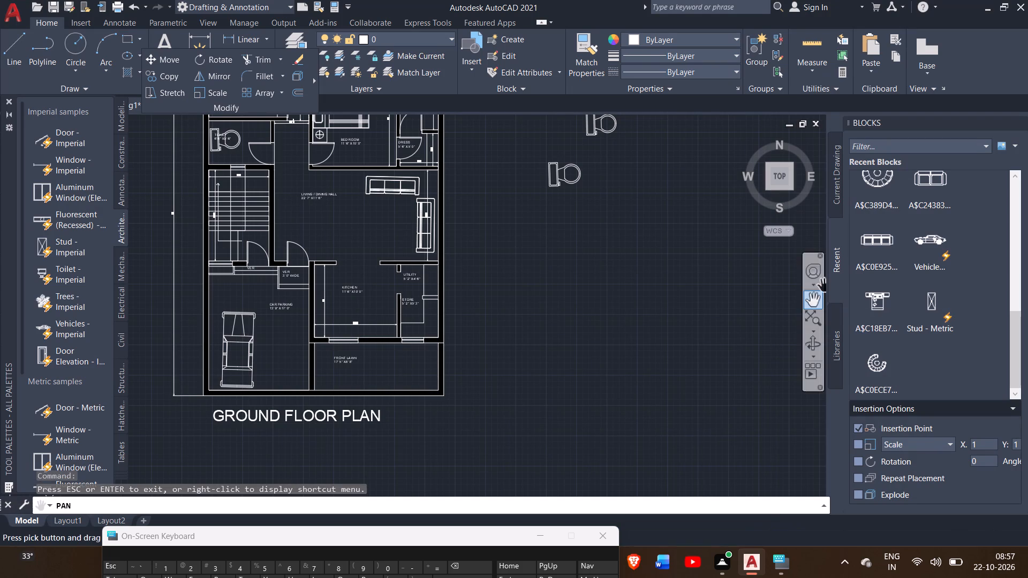
{"action": "left_click_drag", "start_coordinate": [535, 296], "coordinate": [630, 370]}
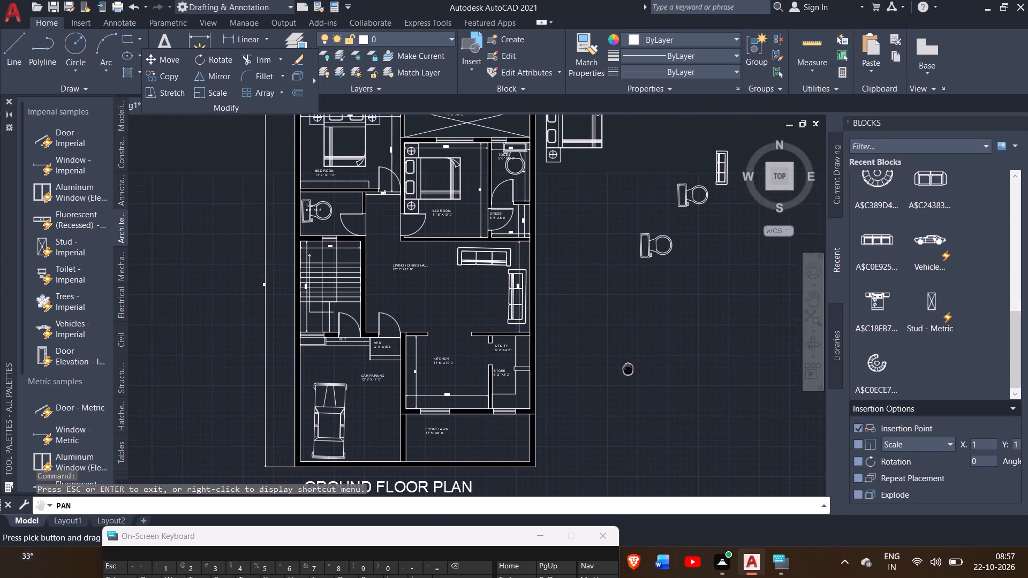
{"action": "left_click_drag", "start_coordinate": [630, 370], "coordinate": [647, 434]}
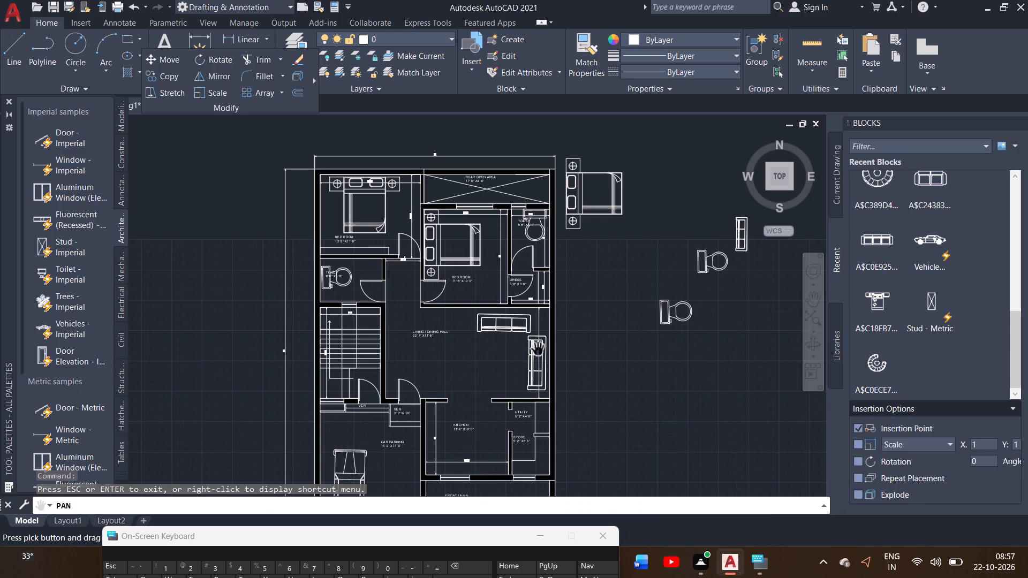
{"action": "scroll", "coordinate": [459, 270], "scroll_direction": "up", "scroll_amount": 1, "text": "ctrl"}
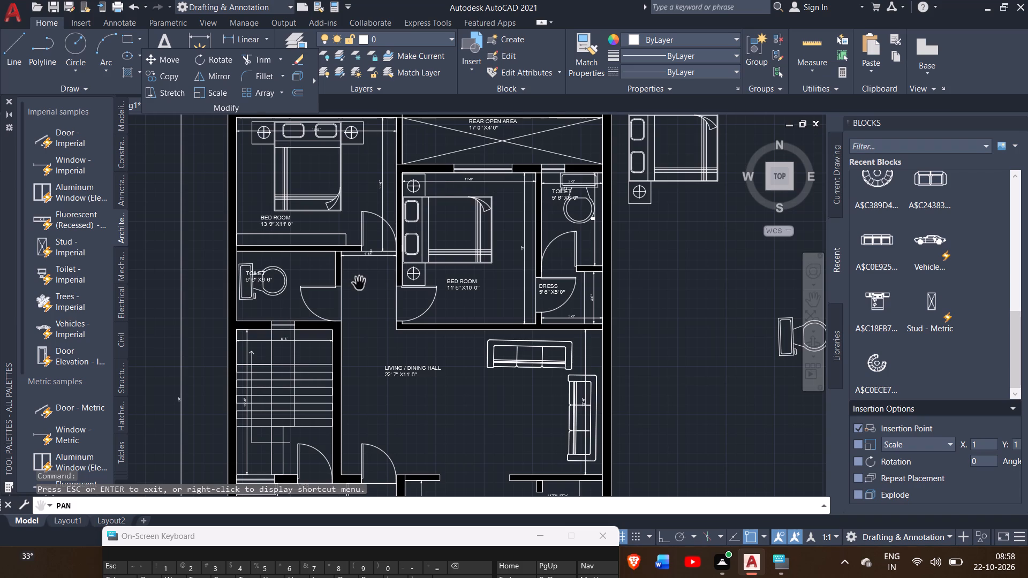
{"action": "scroll", "coordinate": [360, 284], "scroll_direction": "down", "scroll_amount": 1, "text": "ctrl"}
{"action": "scroll", "coordinate": [349, 206], "scroll_direction": "up", "scroll_amount": 2, "text": "ctrl"}
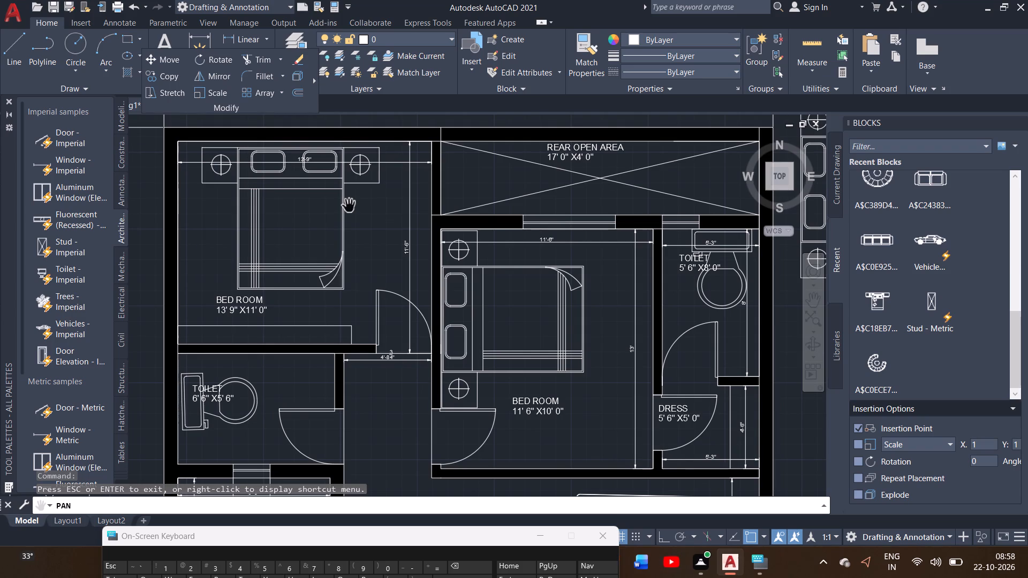
{"action": "left_click", "coordinate": [349, 206]}
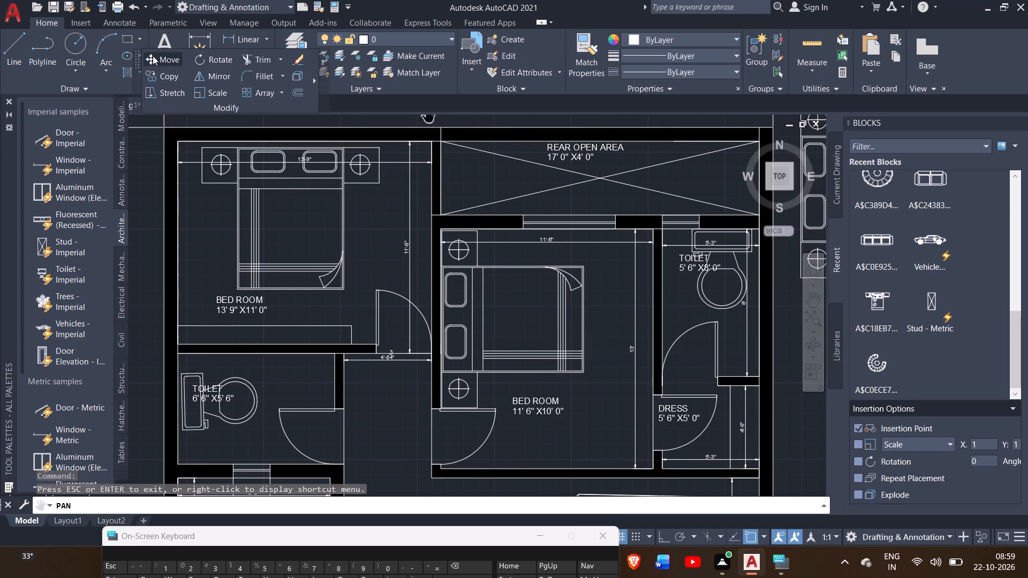
Start a hatch of type Pattern and fill the four triangles of the rear open area and the front lawn.
{"action": "left_click", "coordinate": [127, 72]}
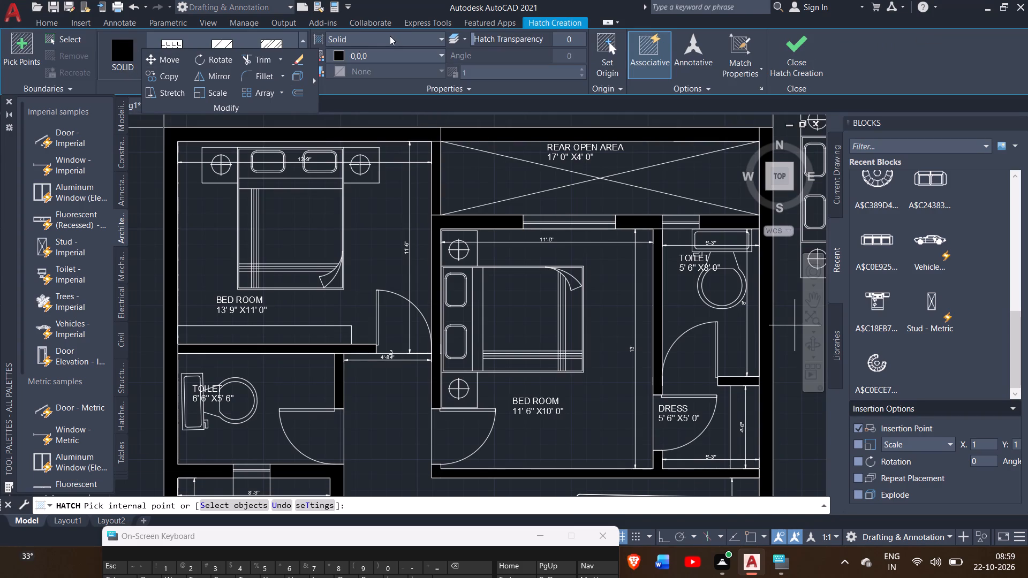
{"action": "left_click", "coordinate": [317, 38]}
{"action": "left_click", "coordinate": [332, 40]}
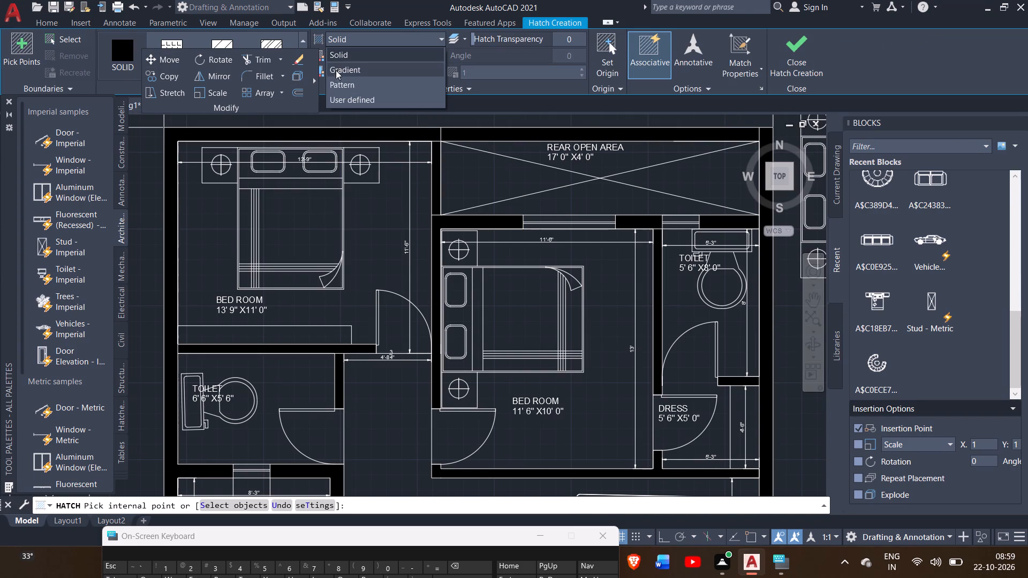
{"action": "left_click", "coordinate": [333, 89]}
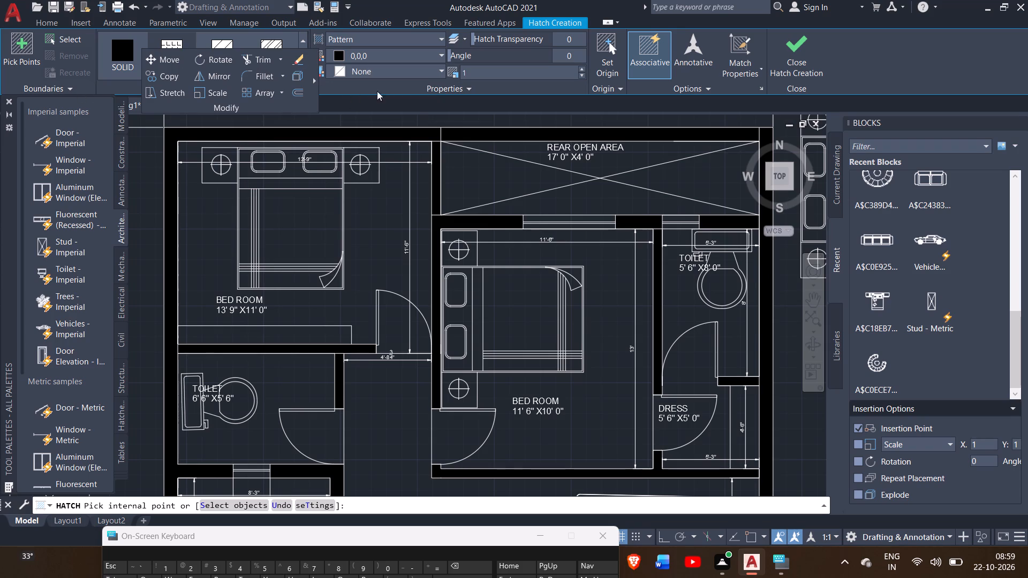
{"action": "left_click", "coordinate": [614, 169]}
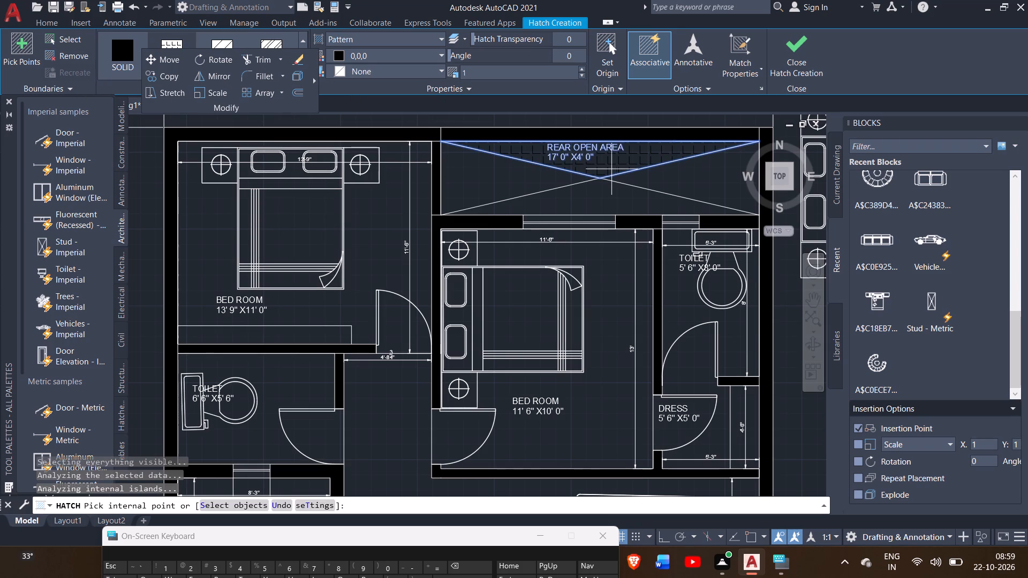
{"action": "left_click", "coordinate": [561, 183]}
{"action": "left_click", "coordinate": [576, 197]}
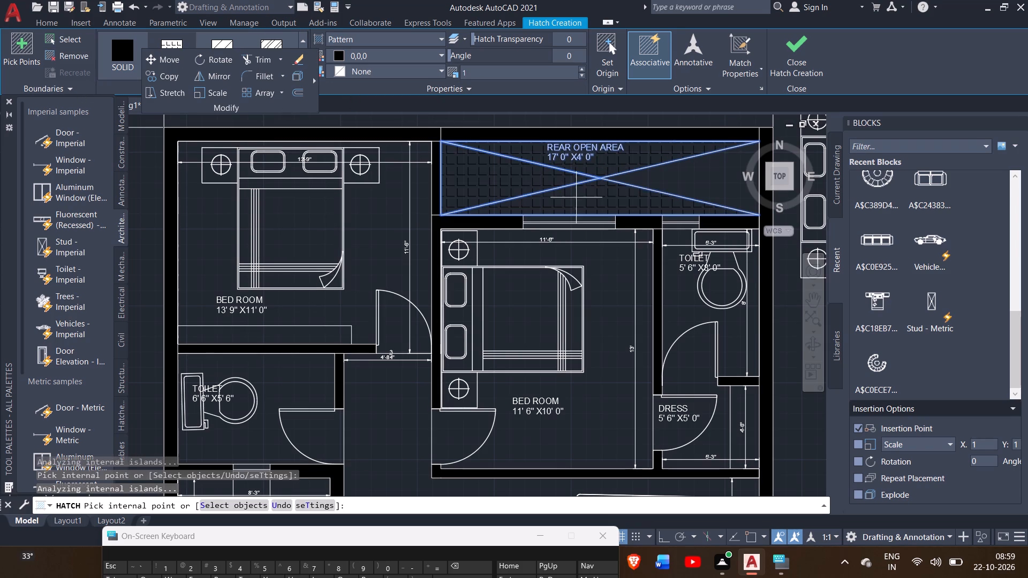
{"action": "left_click", "coordinate": [658, 184]}
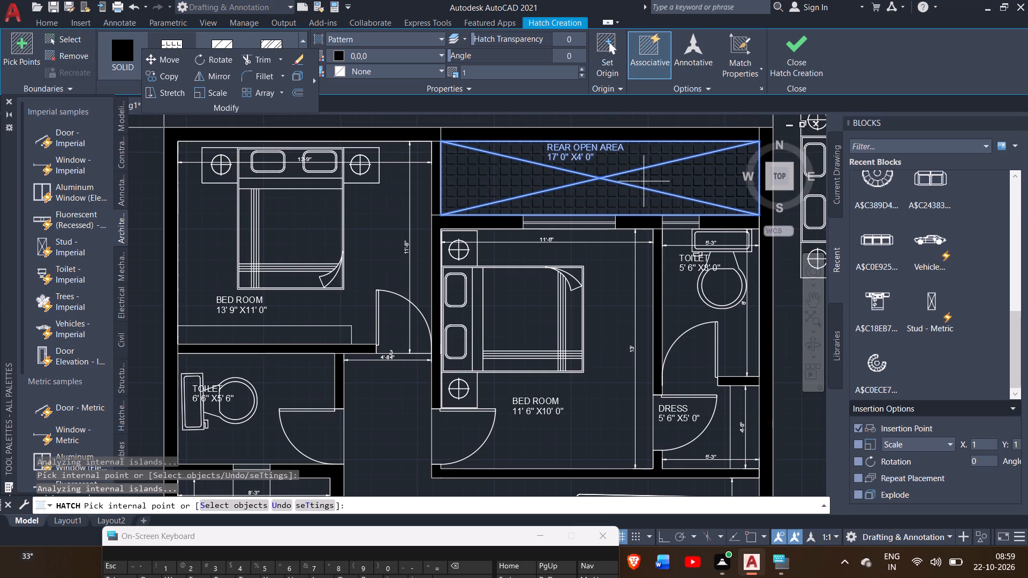
{"action": "scroll", "coordinate": [644, 181], "scroll_direction": "down", "scroll_amount": 1, "text": "ctrl"}
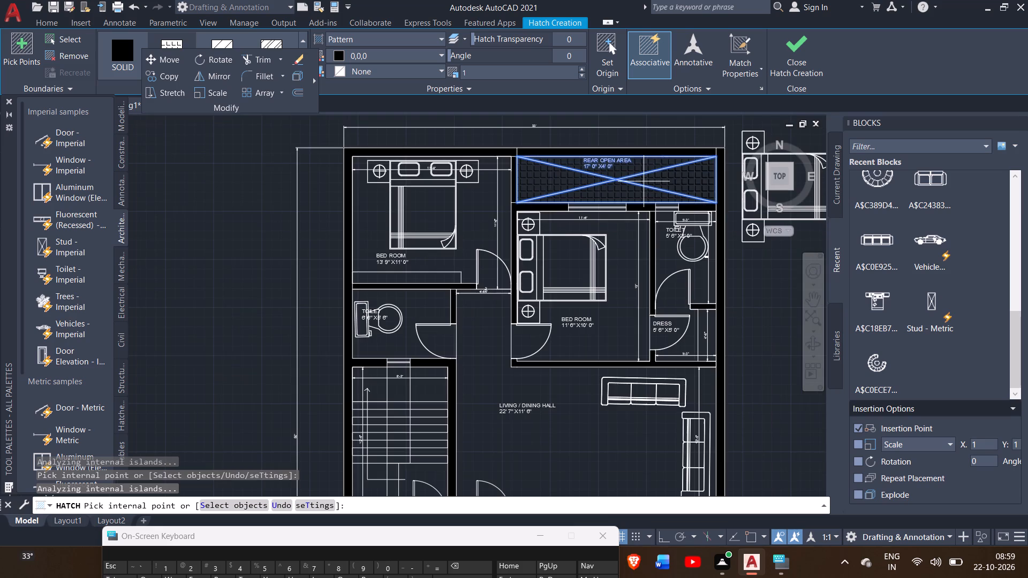
{"action": "scroll", "coordinate": [644, 181], "scroll_direction": "down", "scroll_amount": 1, "text": "ctrl"}
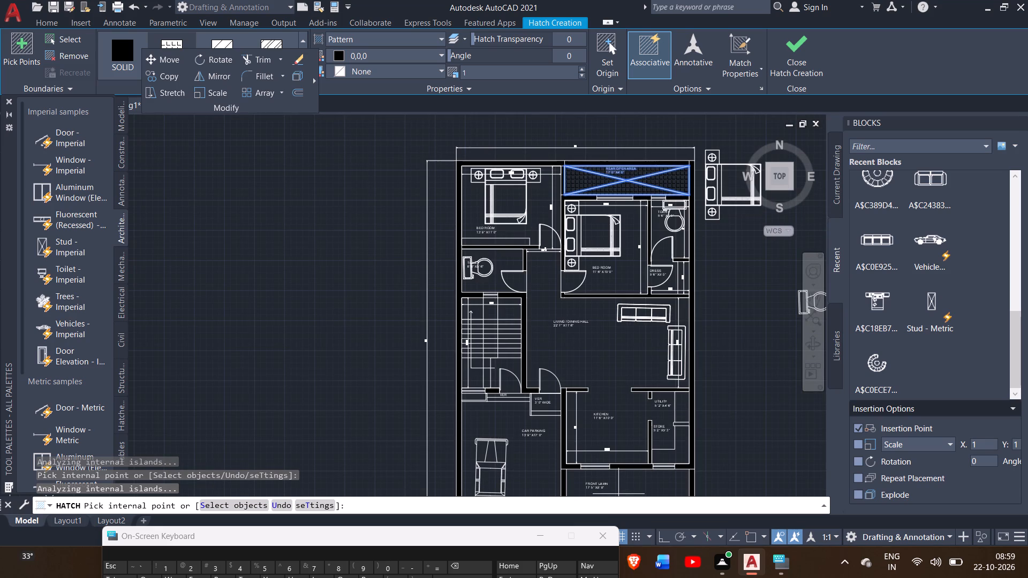
{"action": "left_click", "coordinate": [622, 491]}
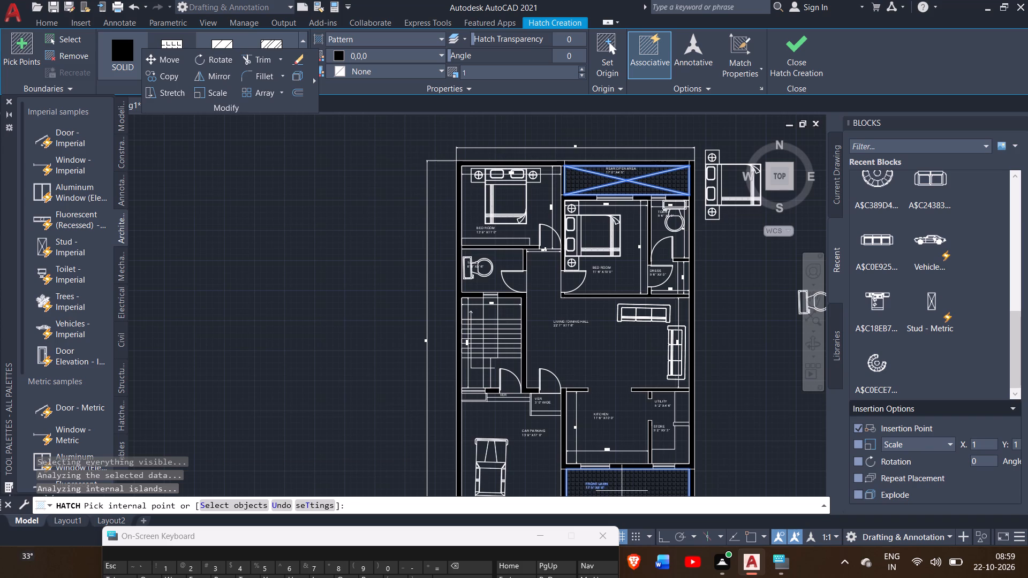
Change the hatch pattern to ANSI32, add the floors of both toilets to it, and finish the hatch.
{"action": "left_click", "coordinate": [813, 299]}
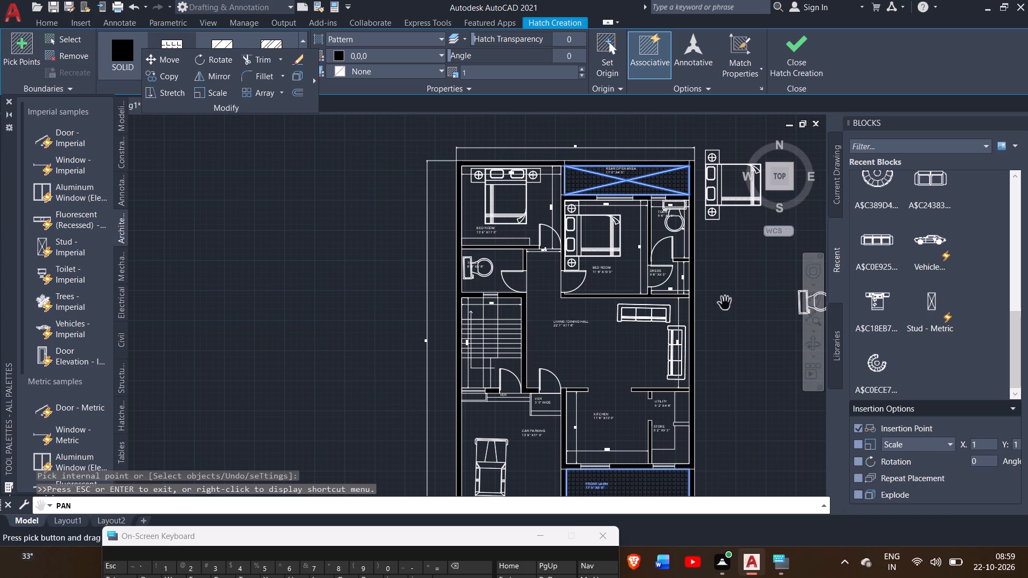
{"action": "left_click_drag", "start_coordinate": [736, 343], "coordinate": [677, 277]}
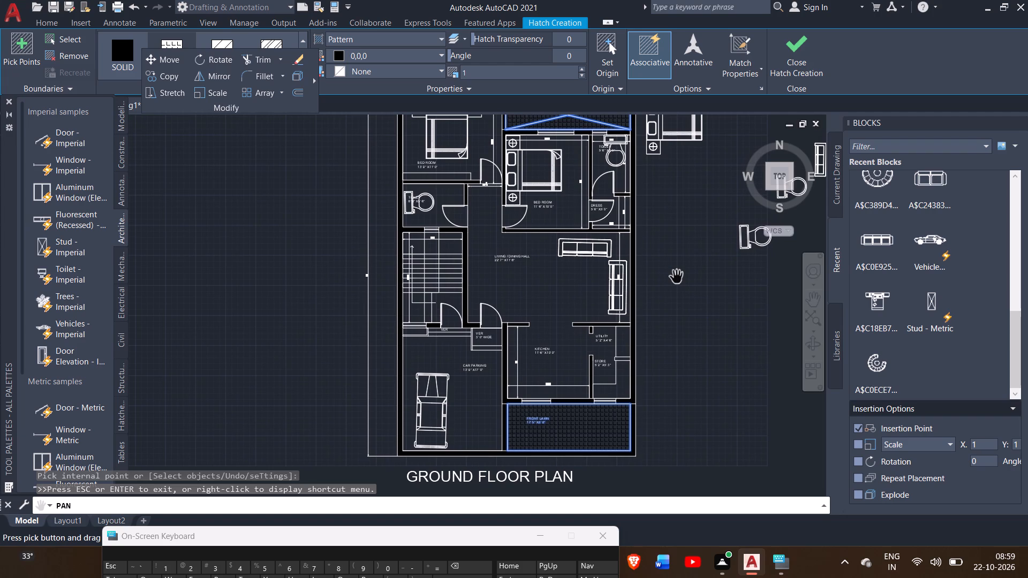
{"action": "right_click", "coordinate": [677, 277]}
{"action": "left_click", "coordinate": [686, 284]}
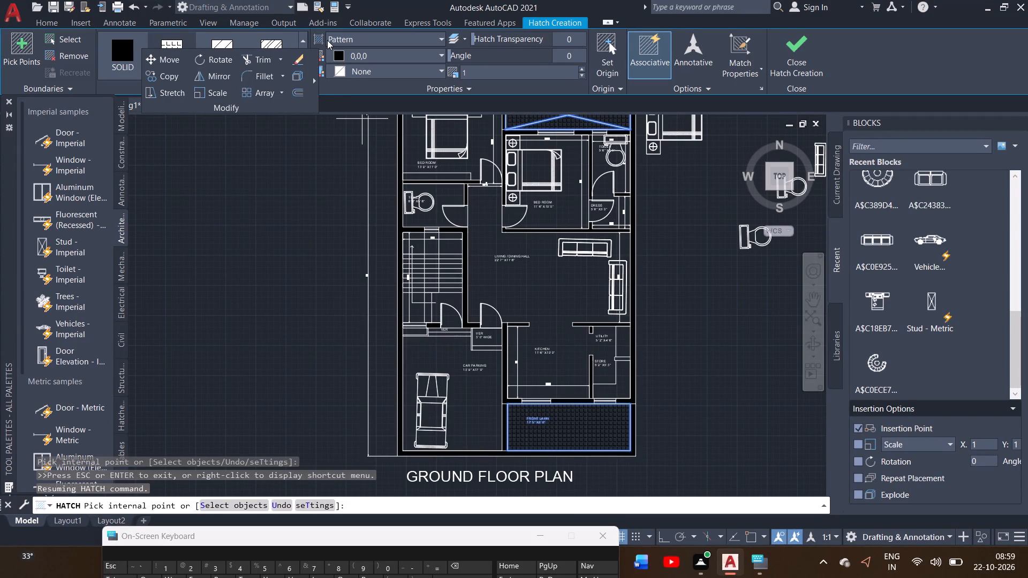
{"action": "left_click", "coordinate": [273, 44]}
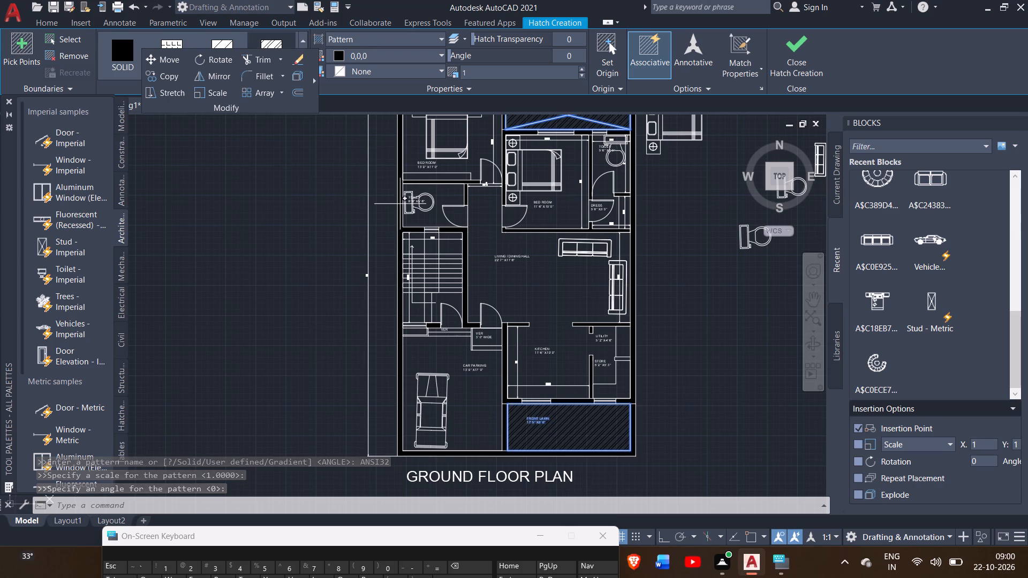
{"action": "left_click", "coordinate": [438, 221]}
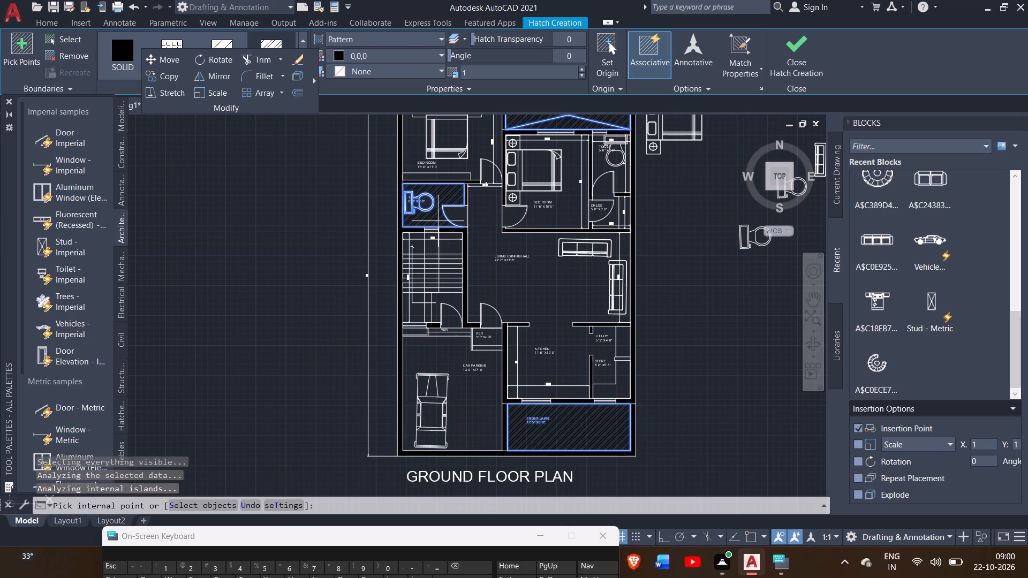
{"action": "left_click", "coordinate": [599, 169]}
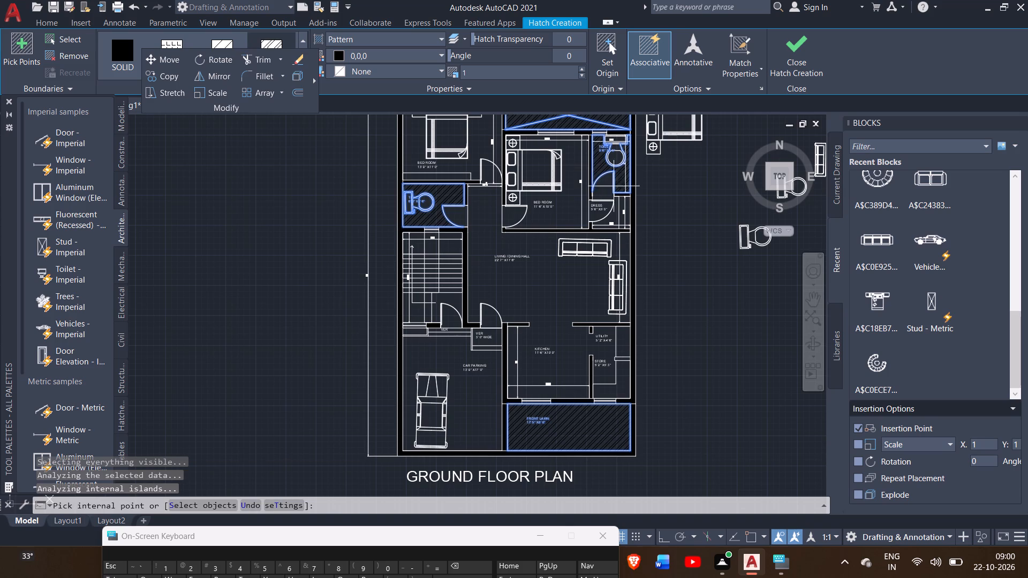
{"action": "right_click", "coordinate": [656, 270]}
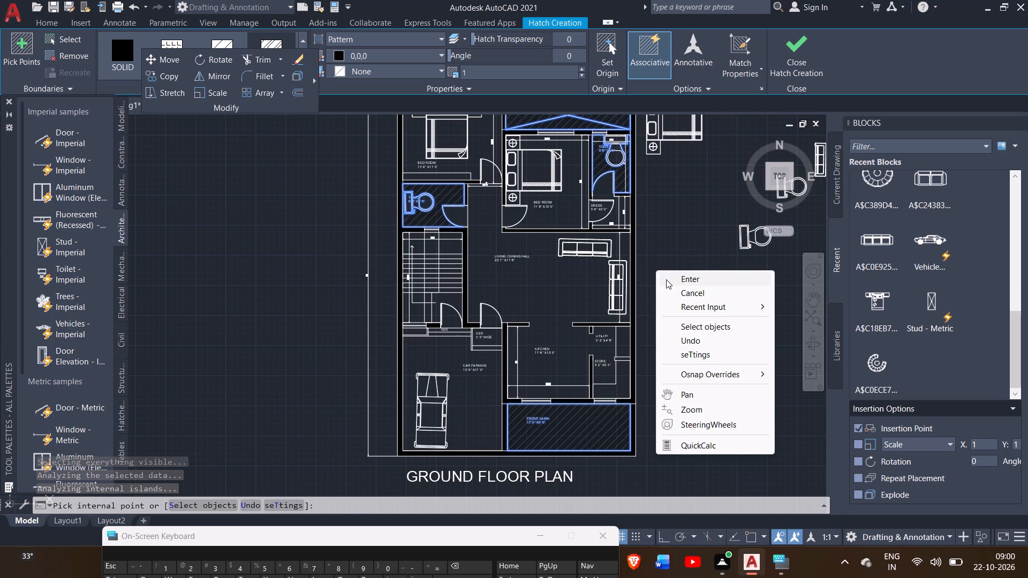
{"action": "left_click", "coordinate": [666, 279]}
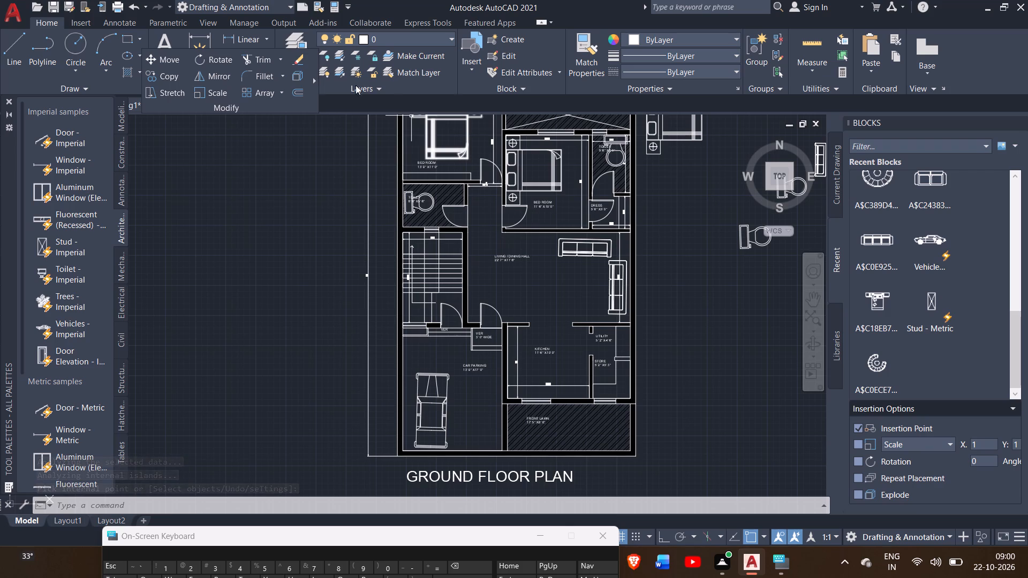
Hatch the floors of both bedrooms around the beds with the ANGLE pattern.
{"action": "left_click", "coordinate": [125, 76]}
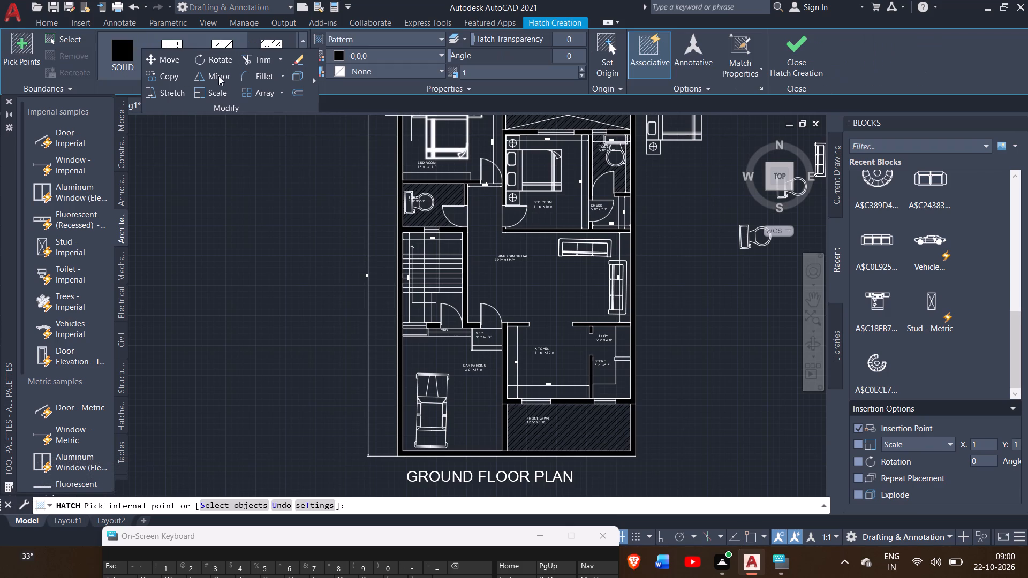
{"action": "left_click", "coordinate": [339, 43]}
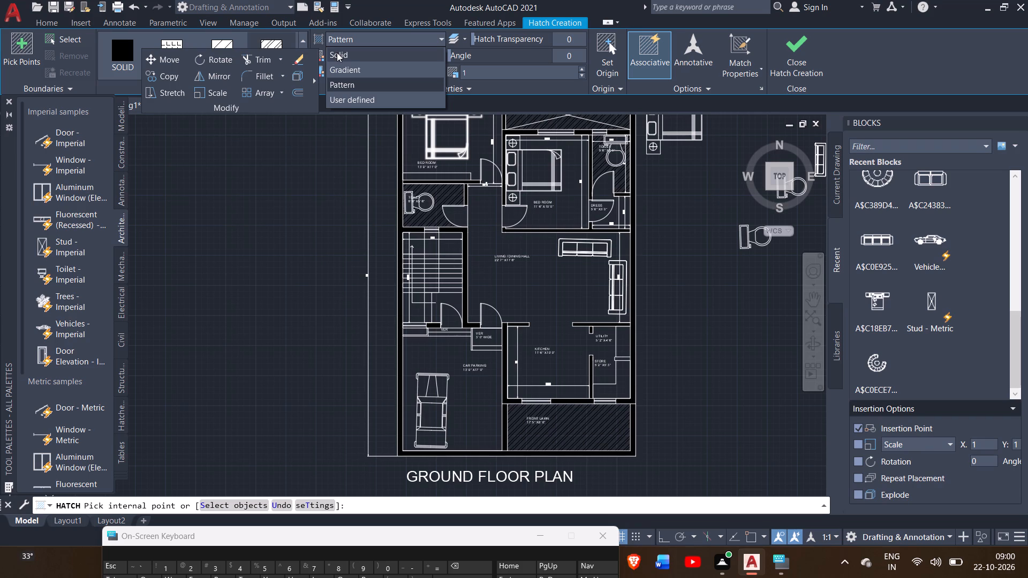
{"action": "left_click", "coordinate": [329, 82]}
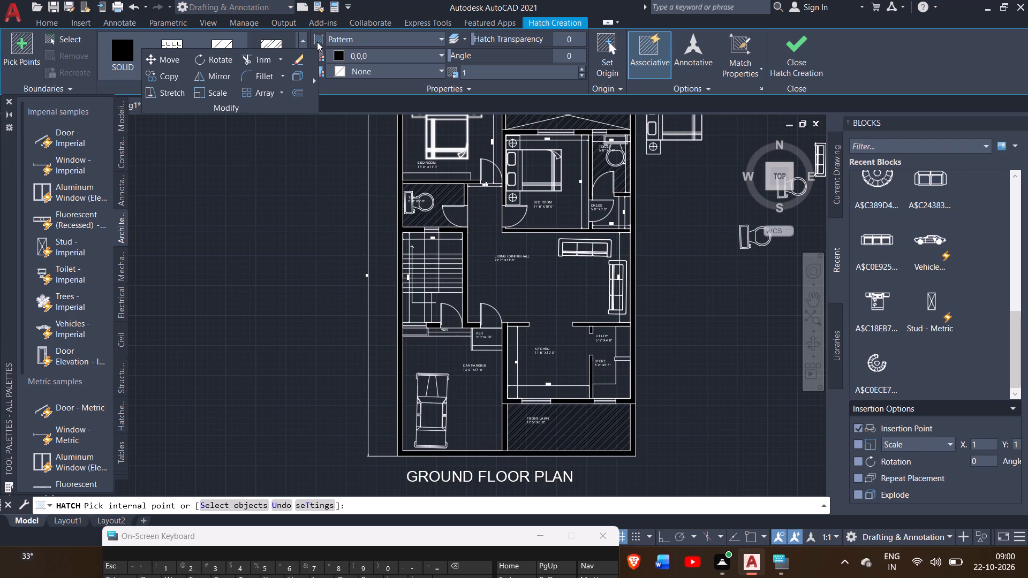
{"action": "left_click", "coordinate": [170, 41]}
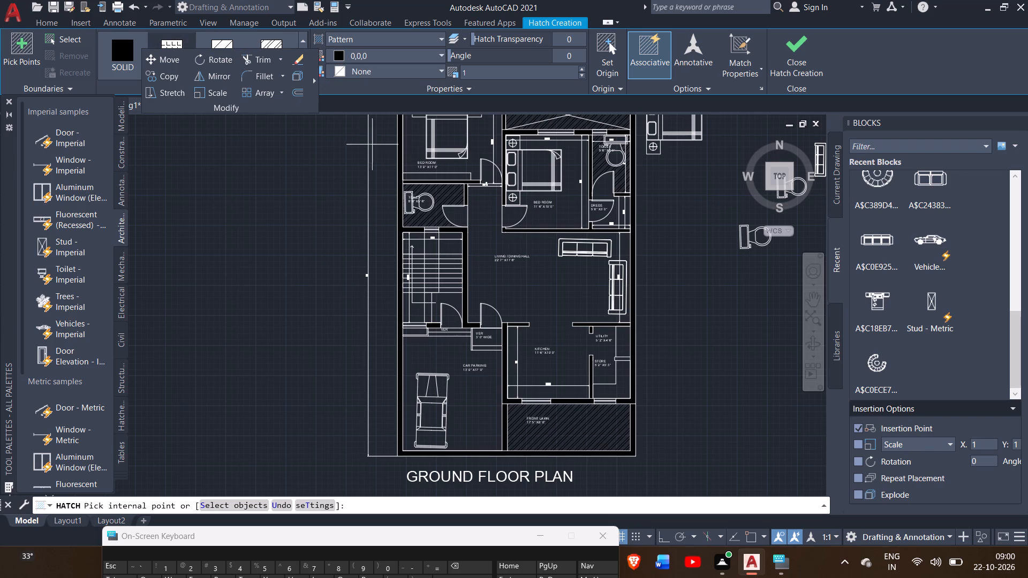
{"action": "left_click", "coordinate": [552, 218]}
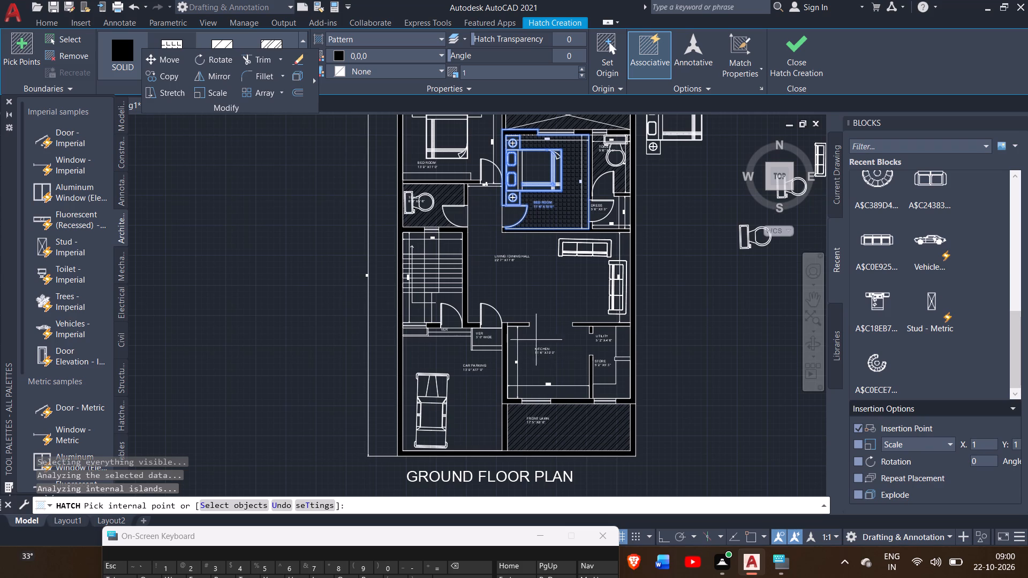
{"action": "left_click", "coordinate": [415, 152]}
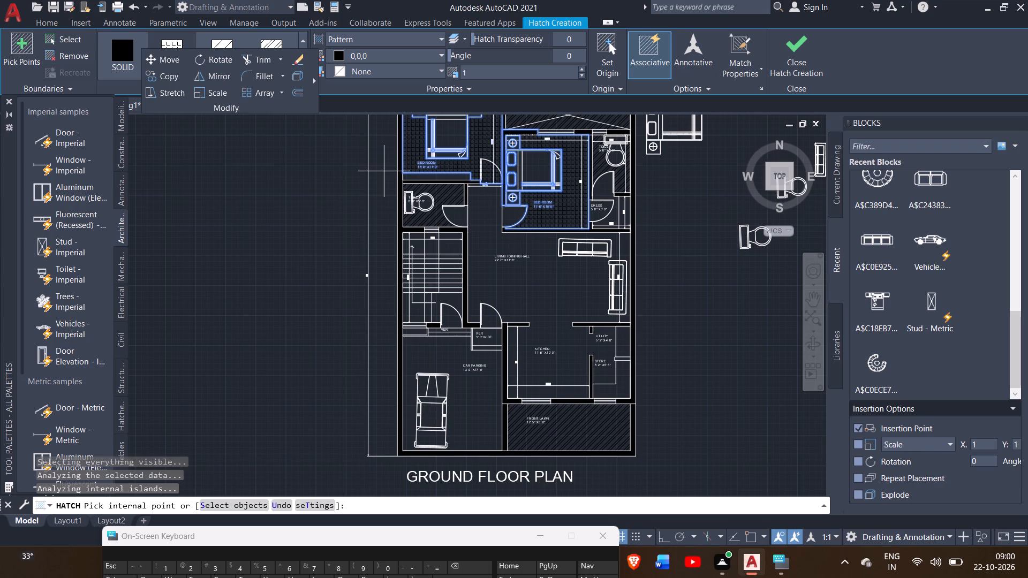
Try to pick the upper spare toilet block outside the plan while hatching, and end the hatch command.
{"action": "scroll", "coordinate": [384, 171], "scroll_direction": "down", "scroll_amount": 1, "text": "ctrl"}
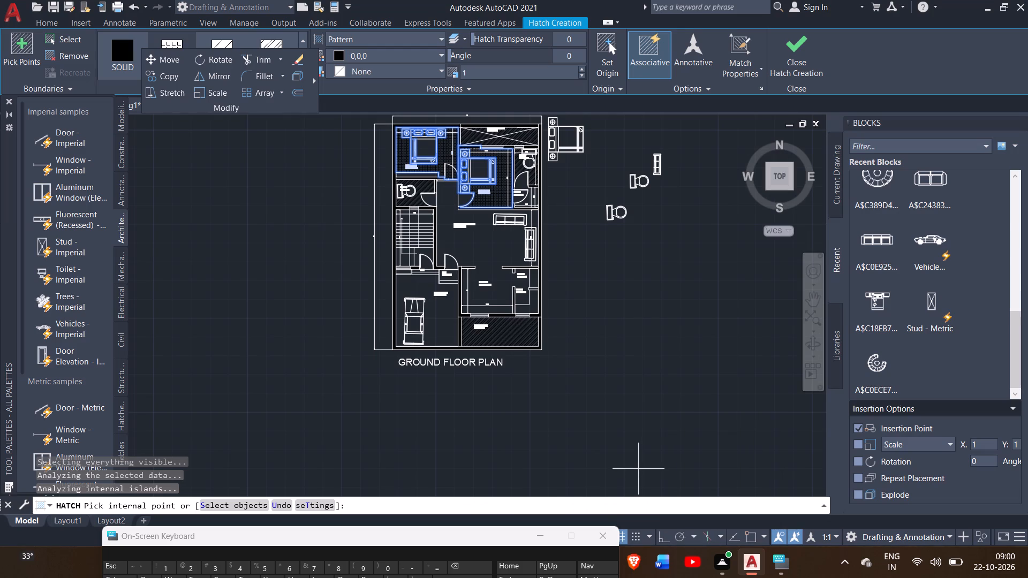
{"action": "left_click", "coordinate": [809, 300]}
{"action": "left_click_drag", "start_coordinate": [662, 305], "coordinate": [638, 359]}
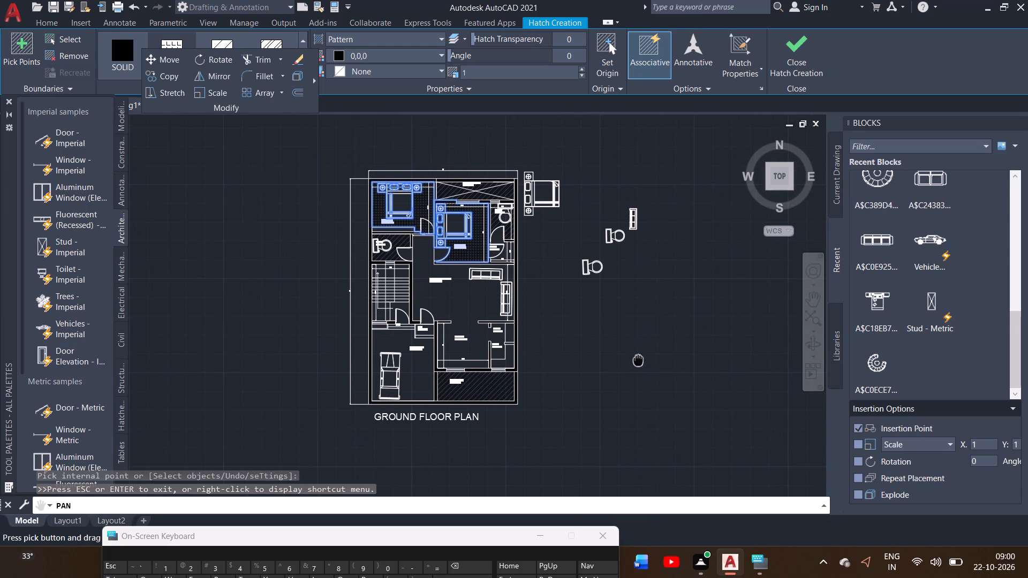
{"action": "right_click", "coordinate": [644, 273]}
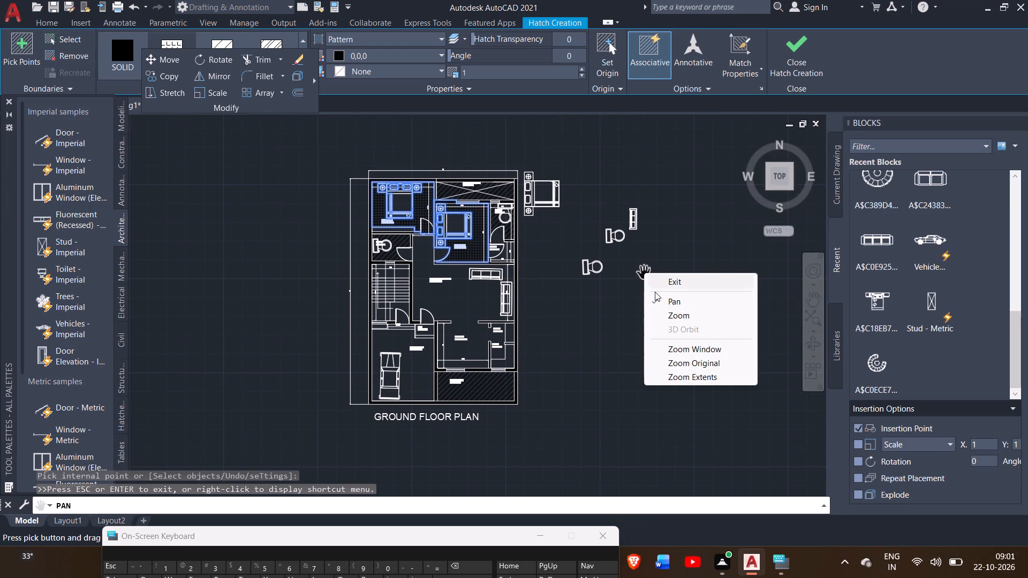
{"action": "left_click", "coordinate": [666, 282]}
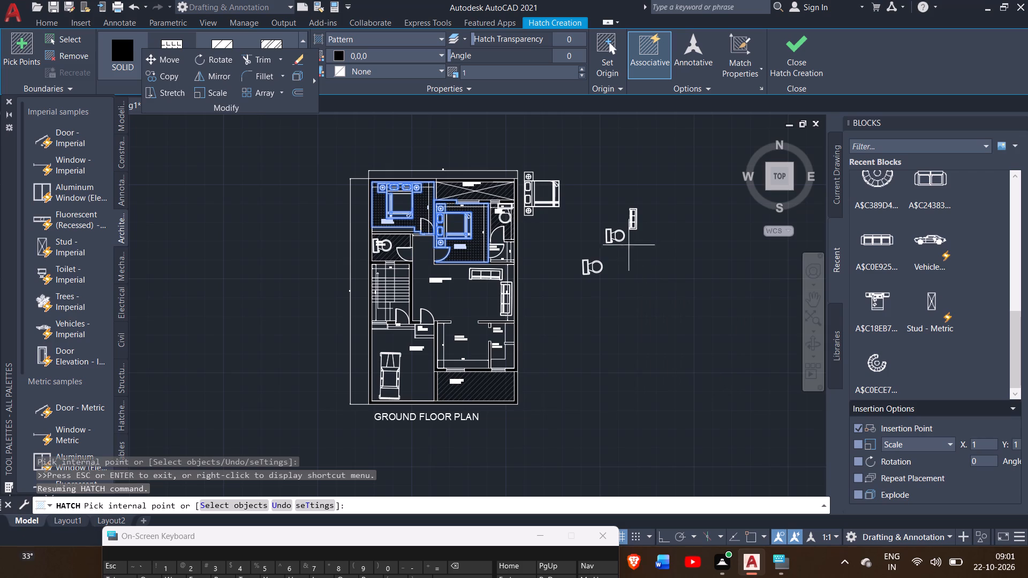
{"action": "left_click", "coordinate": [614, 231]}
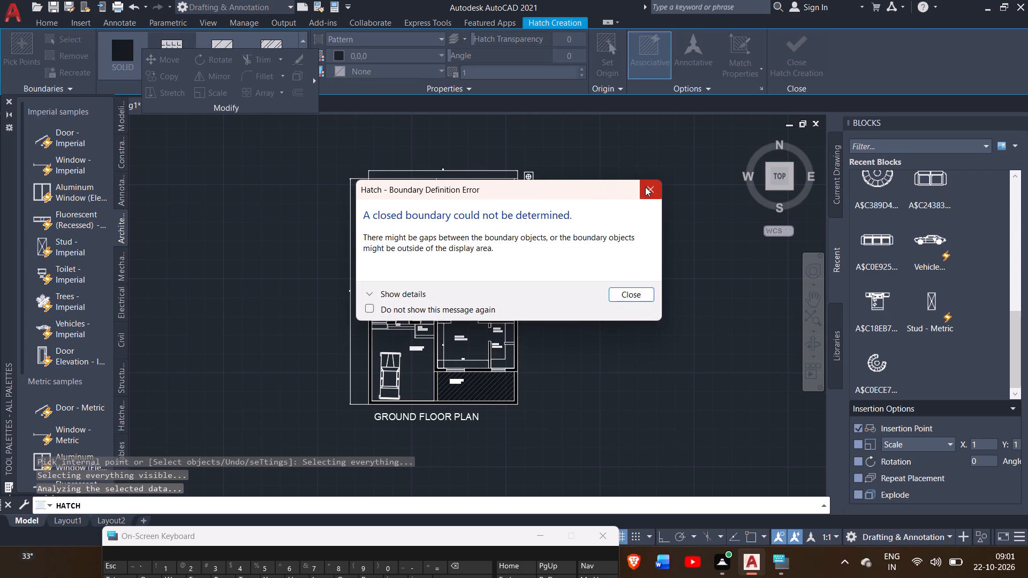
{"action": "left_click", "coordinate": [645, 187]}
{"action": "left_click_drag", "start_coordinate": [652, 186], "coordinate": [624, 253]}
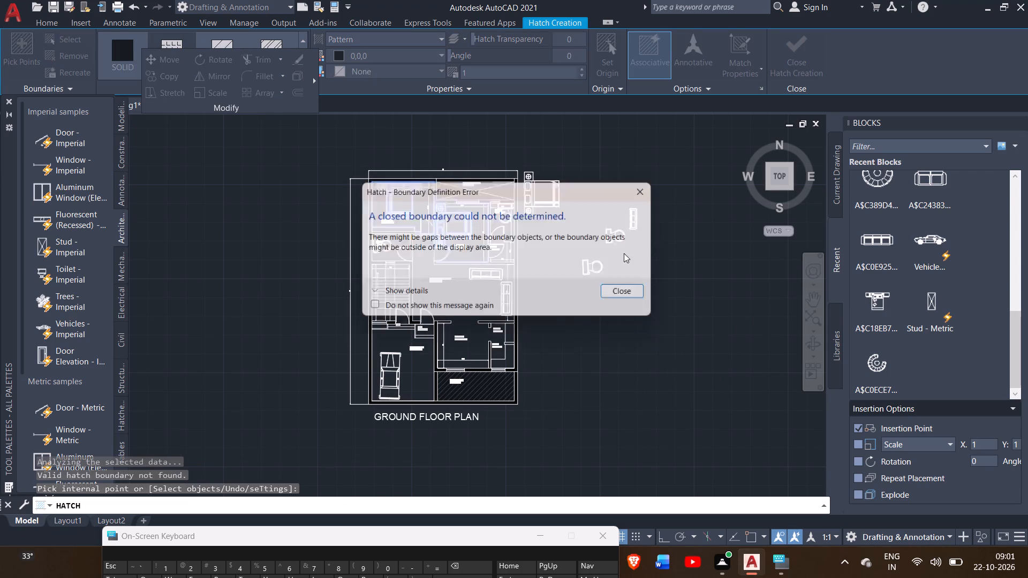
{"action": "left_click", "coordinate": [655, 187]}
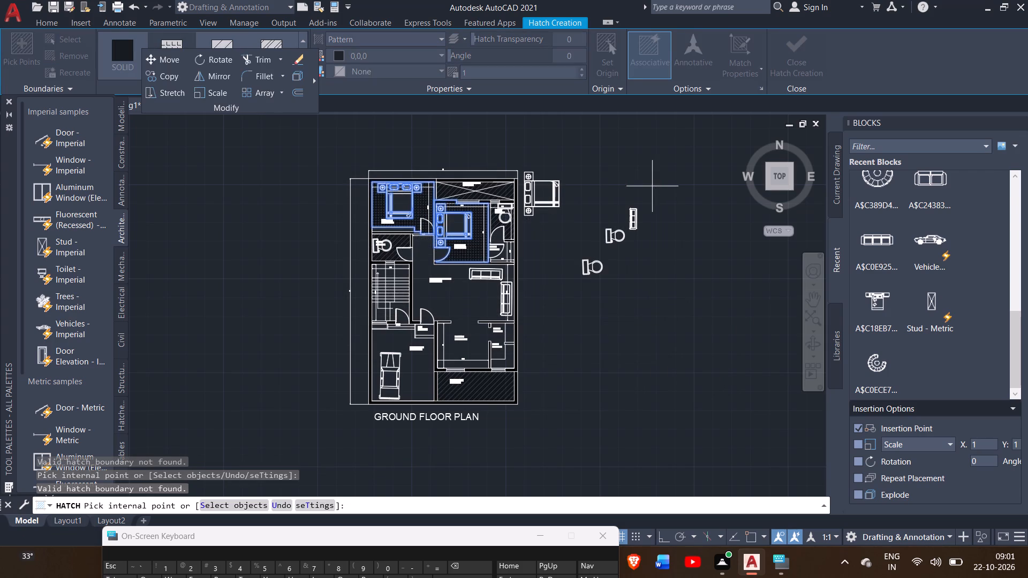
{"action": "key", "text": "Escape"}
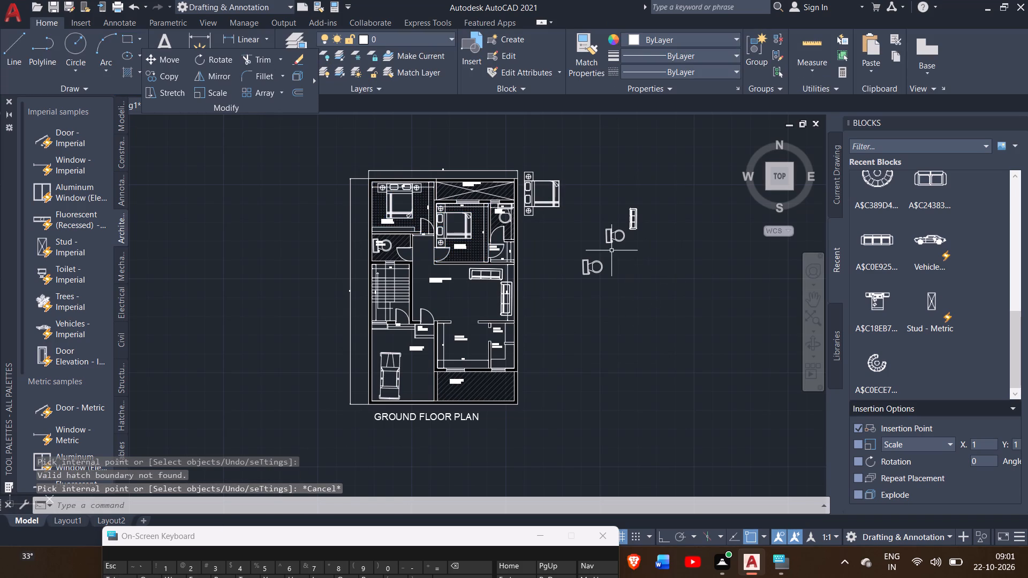
Delete the leftover blocks beside the plan: both spare toilets, the sofa and the bed with side tables.
{"action": "scroll", "coordinate": [606, 246], "scroll_direction": "up", "scroll_amount": 1, "text": "ctrl"}
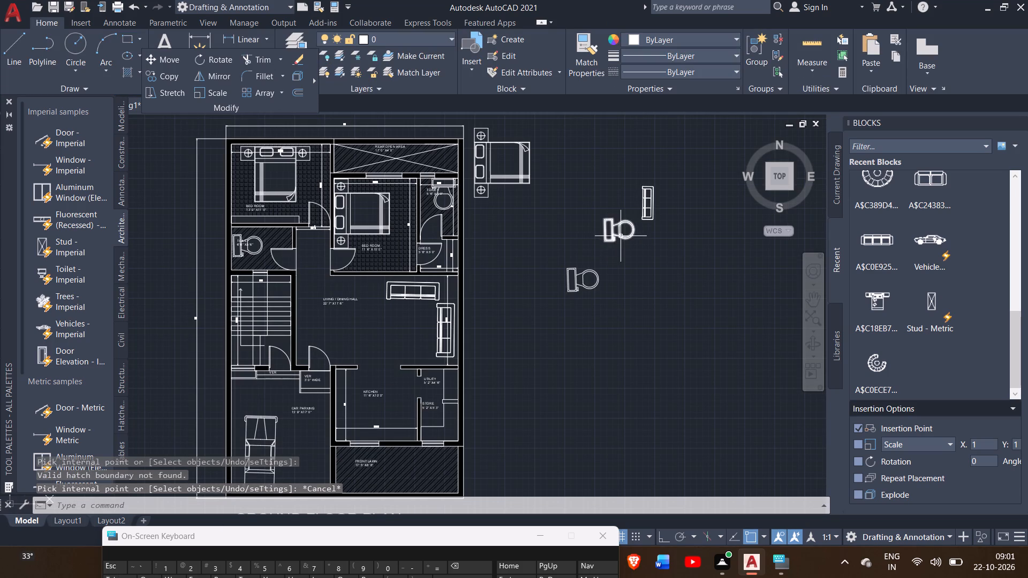
{"action": "left_click", "coordinate": [621, 236]}
{"action": "key", "text": "Delete"}
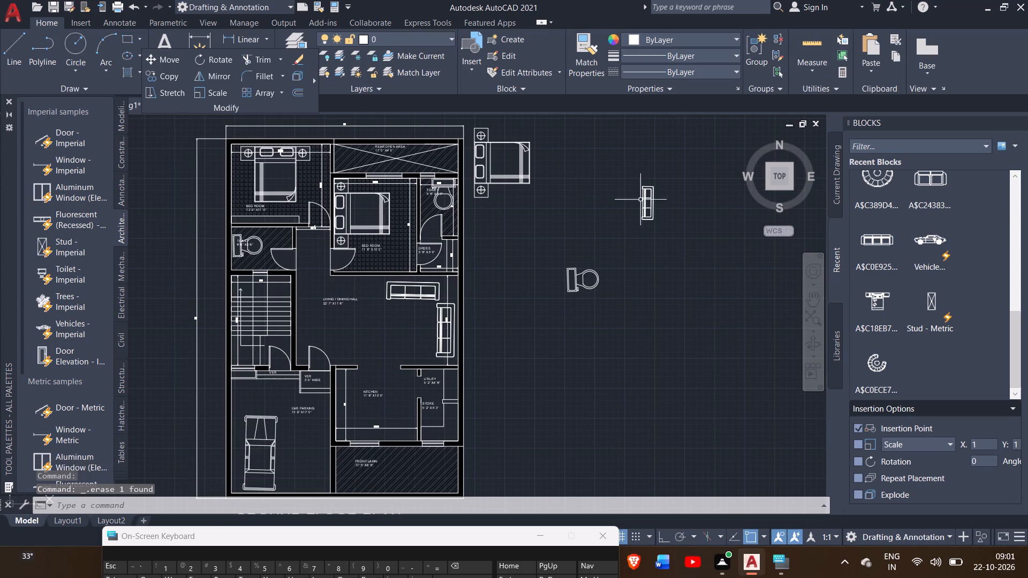
{"action": "left_click", "coordinate": [647, 192]}
{"action": "key", "text": "Delete"}
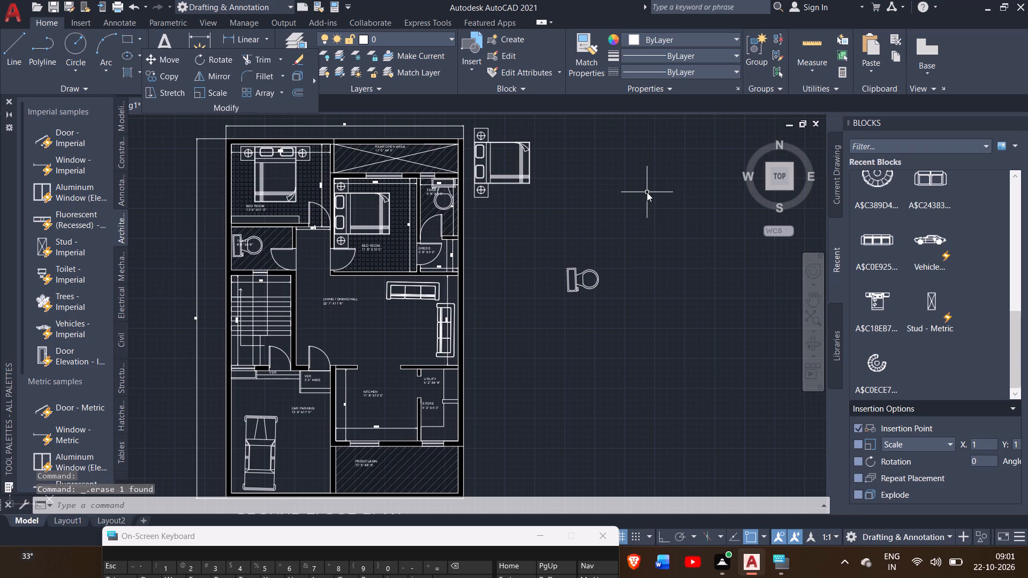
{"action": "left_click", "coordinate": [577, 277]}
{"action": "key", "text": "Delete"}
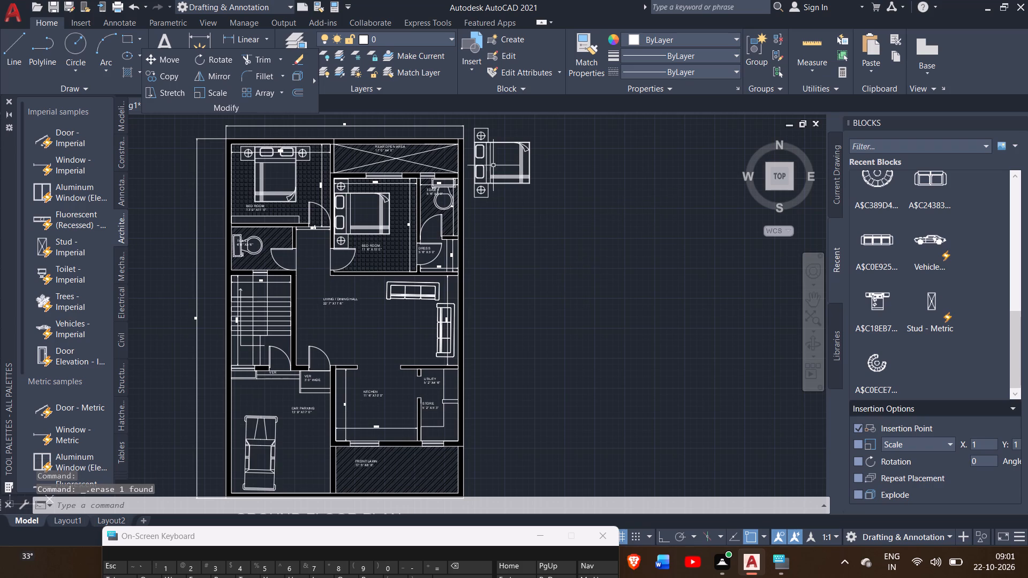
{"action": "left_click", "coordinate": [477, 157]}
{"action": "key", "text": "Delete"}
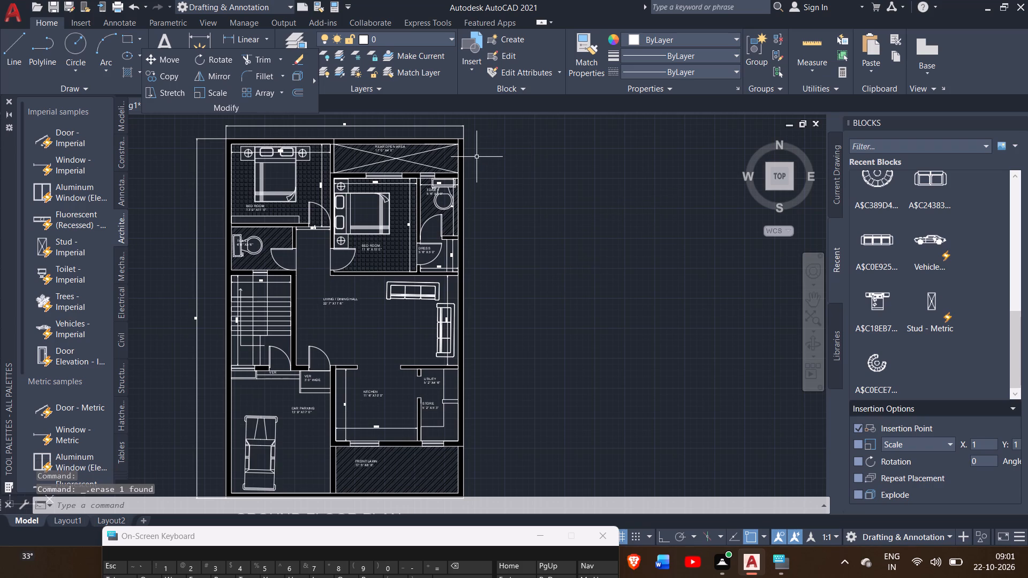
Draw a rectangular frame around the whole ground floor plan, enclosing its outer dimensions and the title.
{"action": "scroll", "coordinate": [502, 257], "scroll_direction": "down", "scroll_amount": 1, "text": "ctrl"}
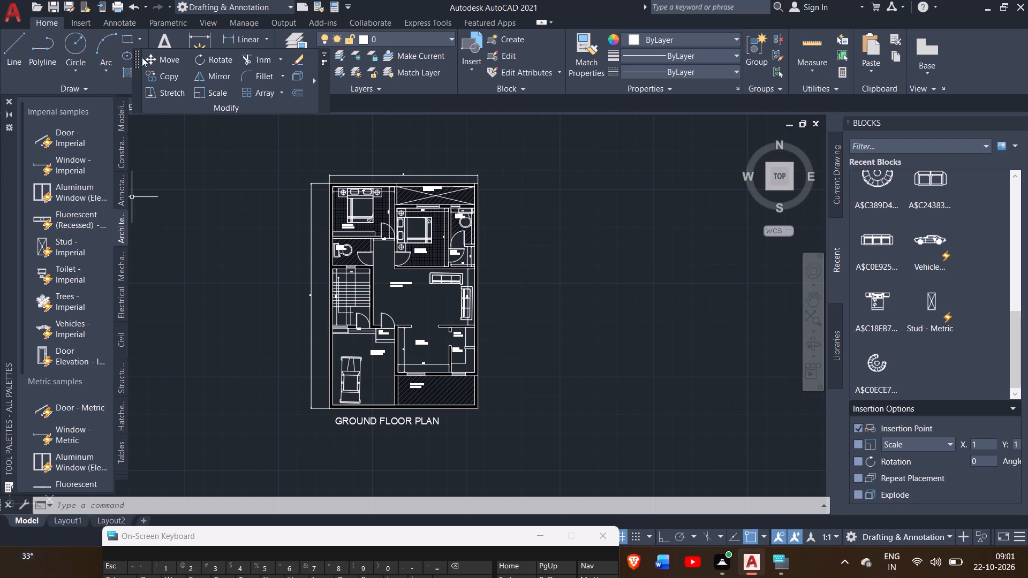
{"action": "left_click", "coordinate": [132, 37]}
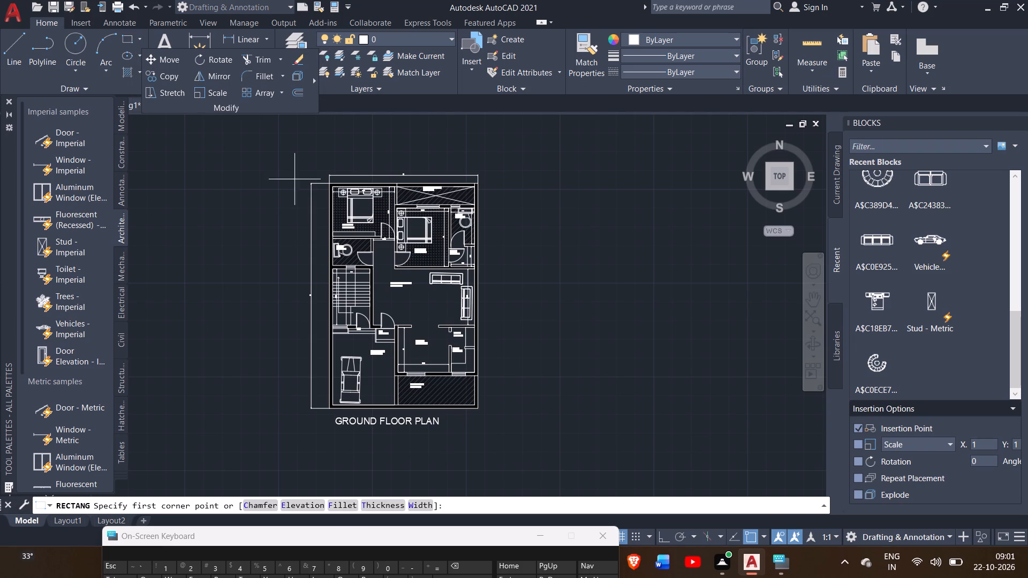
{"action": "left_click", "coordinate": [284, 154]}
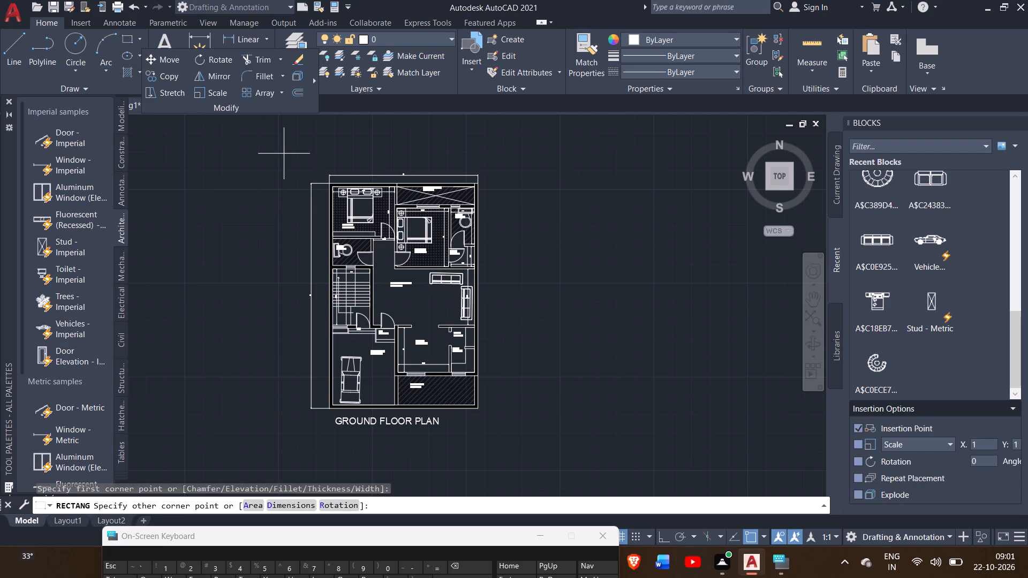
{"action": "left_click_drag", "start_coordinate": [284, 154], "coordinate": [360, 257]}
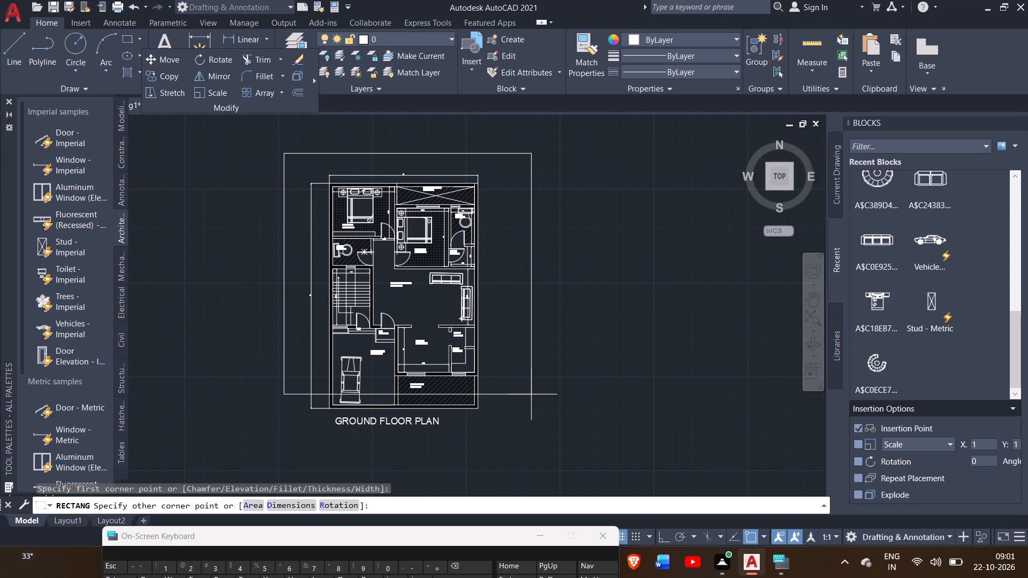
{"action": "left_click", "coordinate": [527, 453]}
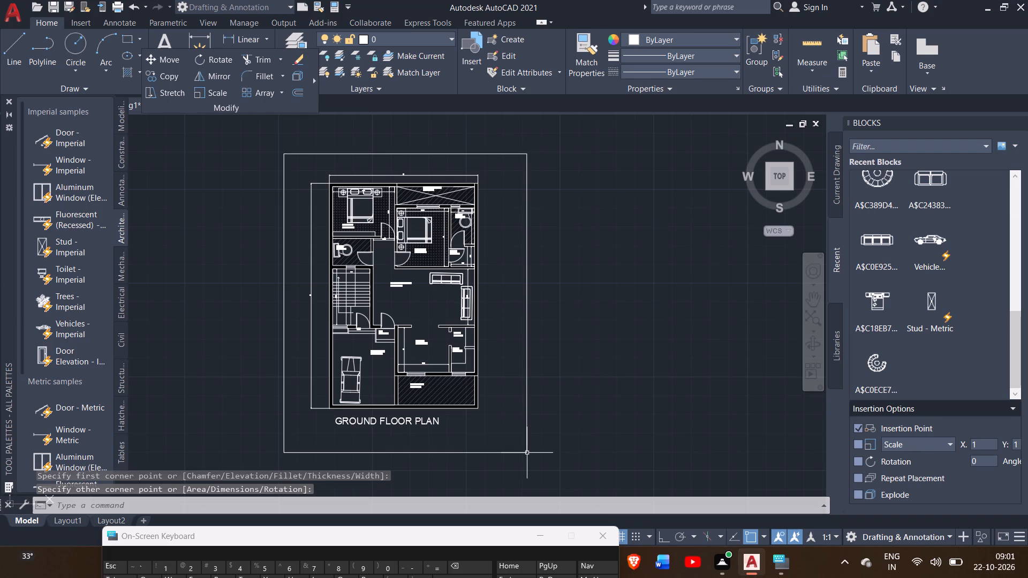
Offset the frame rectangle 6" inward to make a double border around the plan.
{"action": "right_click", "coordinate": [546, 439]}
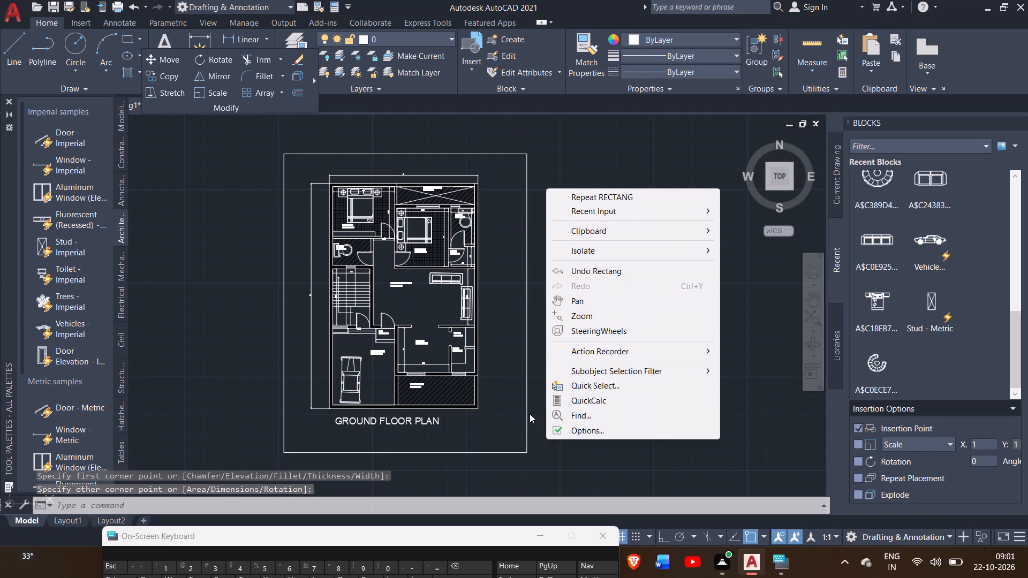
{"action": "left_click", "coordinate": [530, 414]}
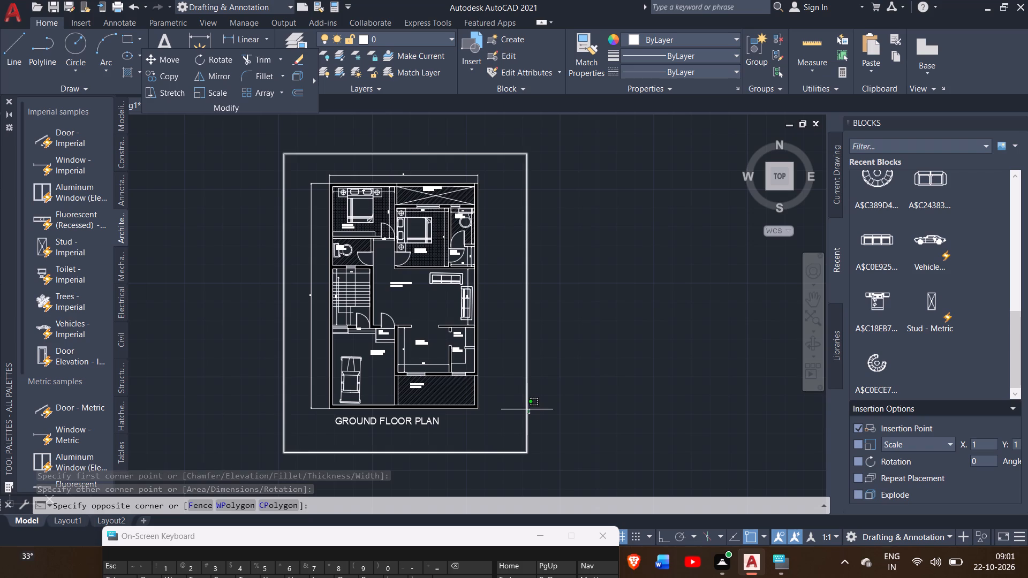
{"action": "left_click", "coordinate": [527, 409]}
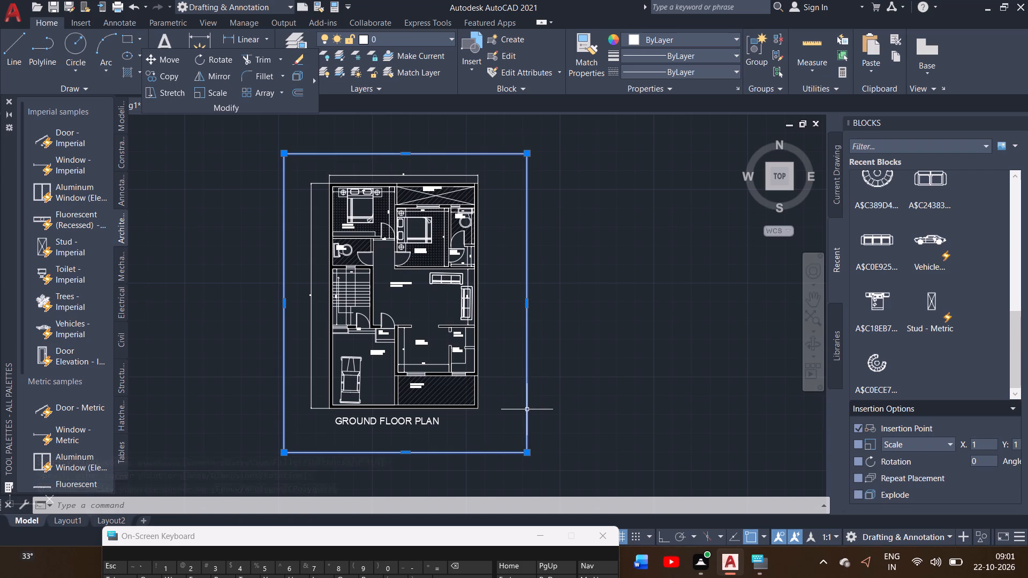
{"action": "type", "text": "OFF"}
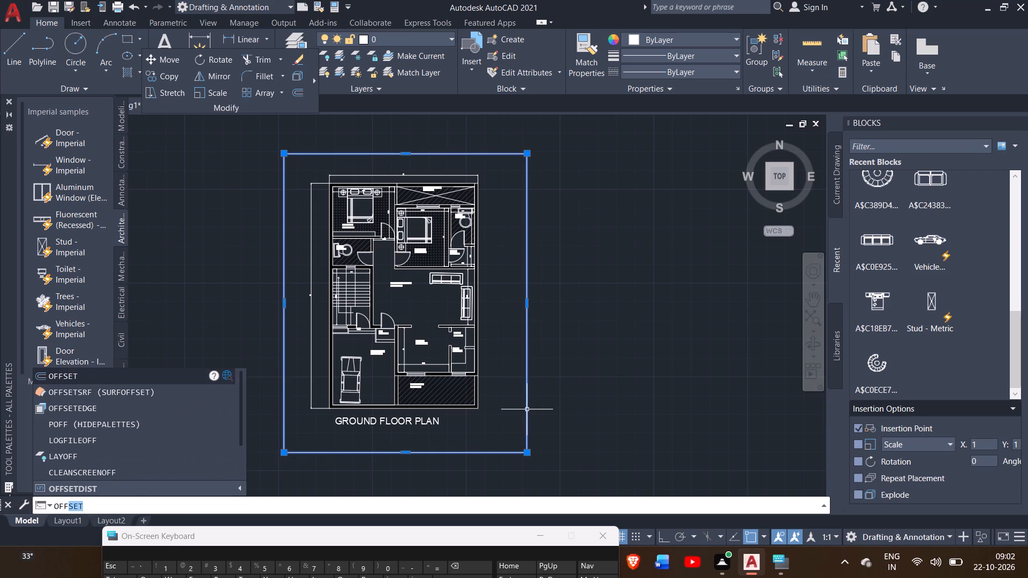
{"action": "key", "text": "Return"}
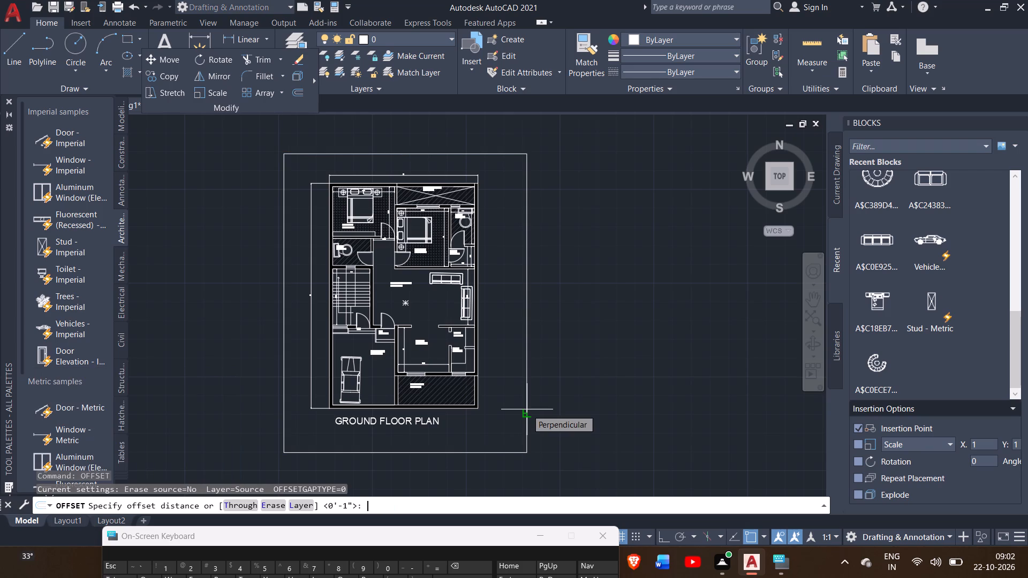
{"action": "key", "text": "6"}
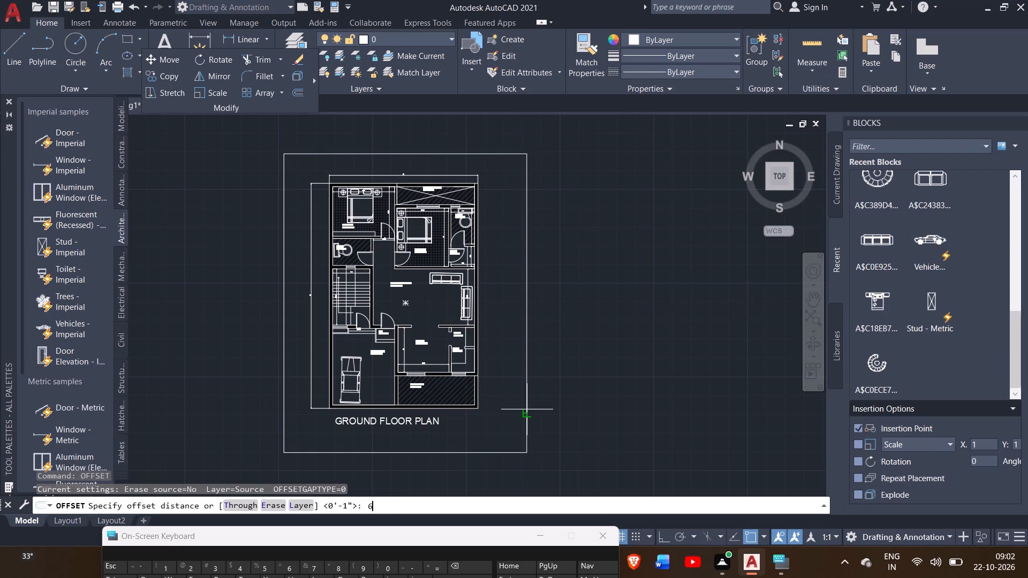
{"action": "key", "text": "shift+quotedbl"}
{"action": "key", "text": "Return"}
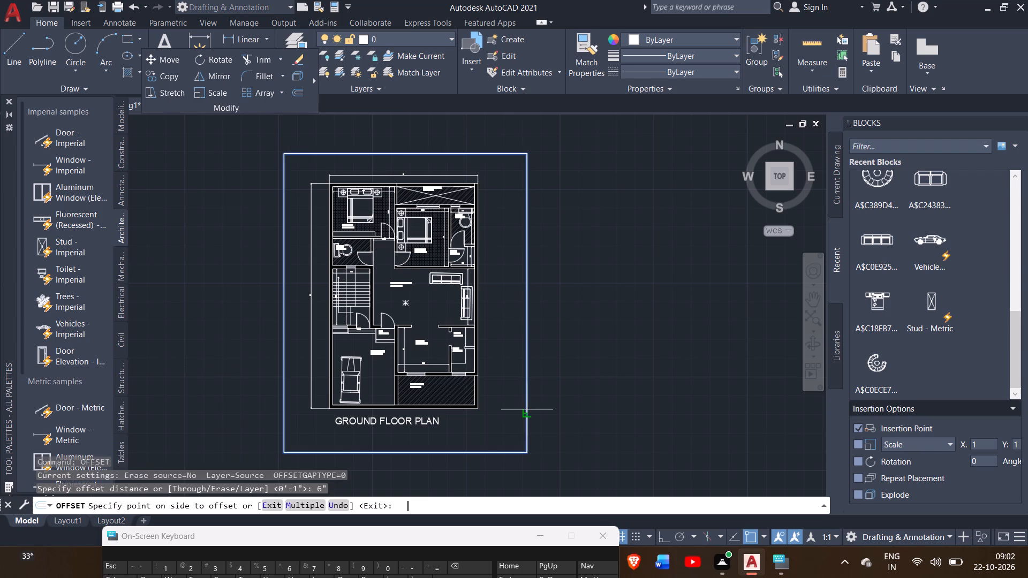
{"action": "scroll", "coordinate": [503, 405], "scroll_direction": "up", "scroll_amount": 2, "text": "ctrl"}
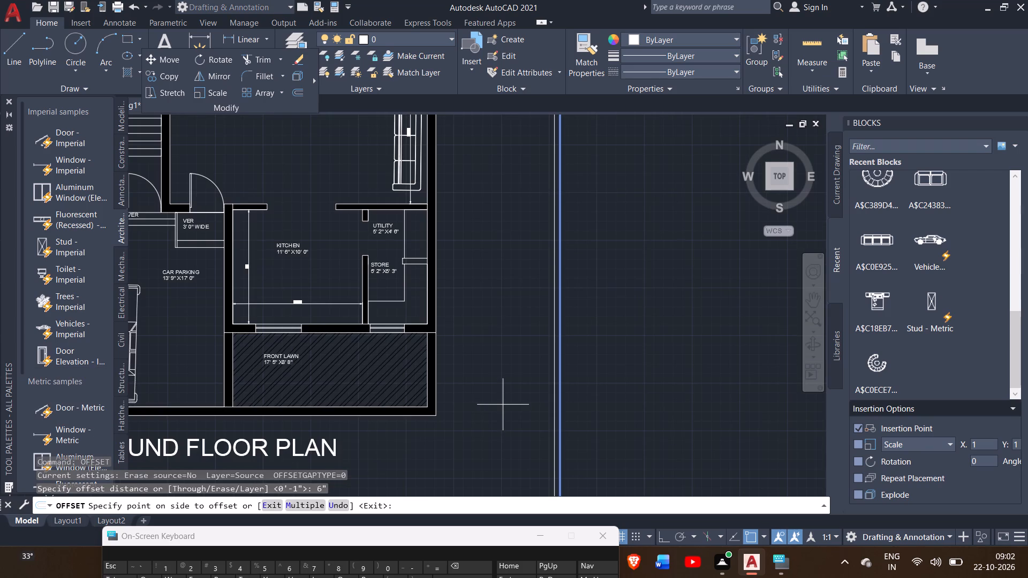
{"action": "left_click", "coordinate": [501, 401]}
{"action": "scroll", "coordinate": [501, 401], "scroll_direction": "down", "scroll_amount": 3, "text": "ctrl"}
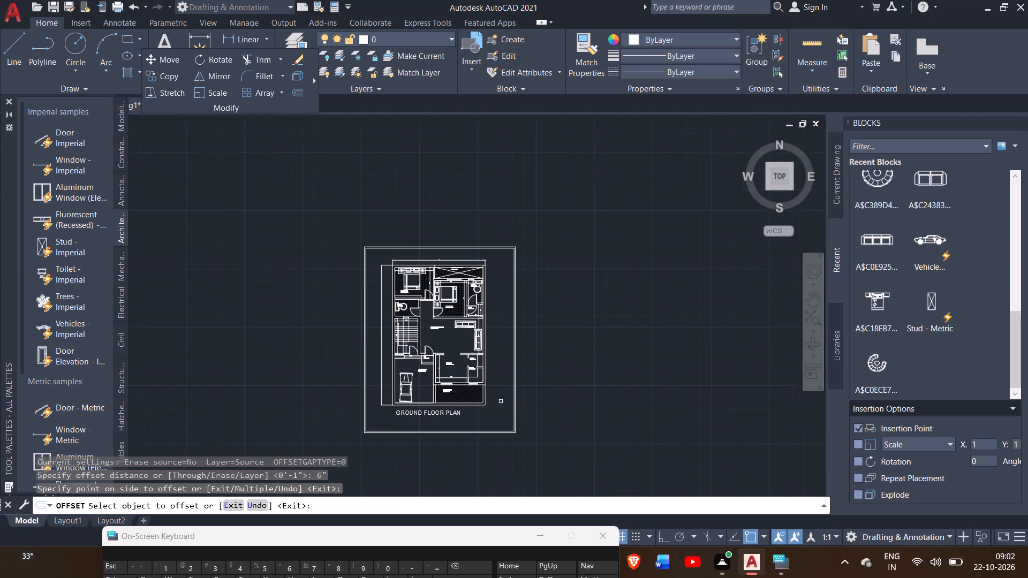
{"action": "right_click", "coordinate": [550, 367]}
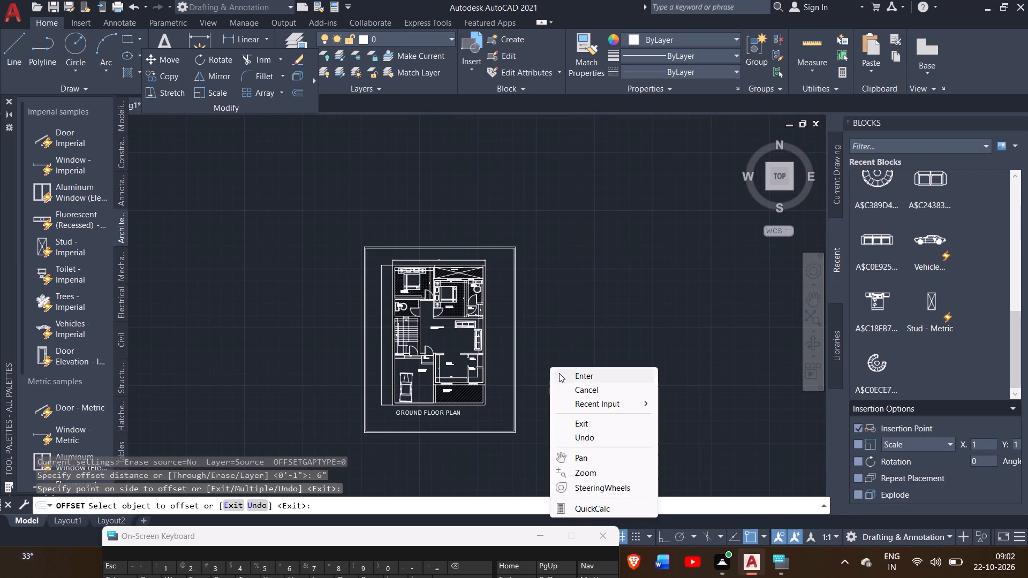
{"action": "left_click", "coordinate": [559, 373]}
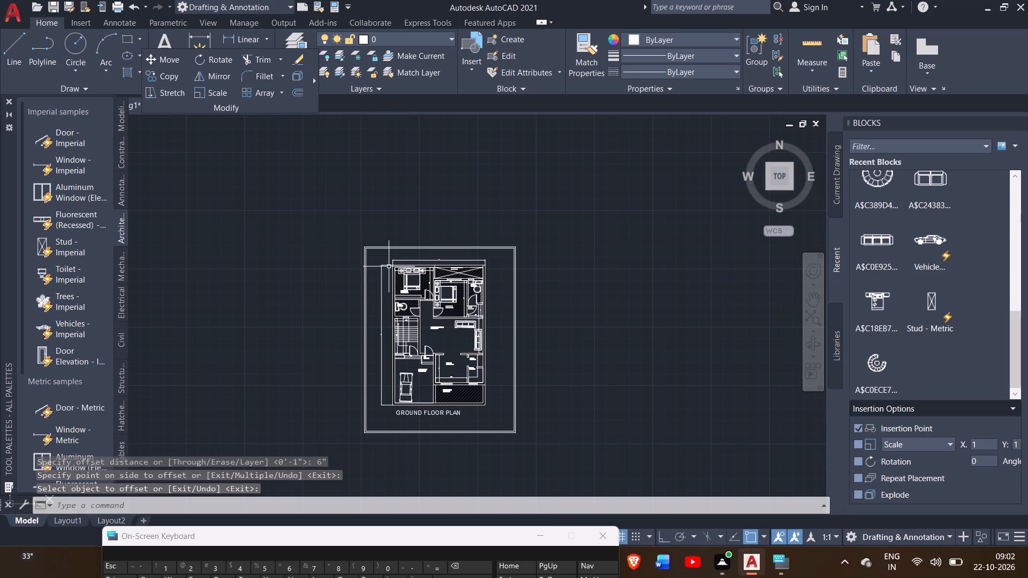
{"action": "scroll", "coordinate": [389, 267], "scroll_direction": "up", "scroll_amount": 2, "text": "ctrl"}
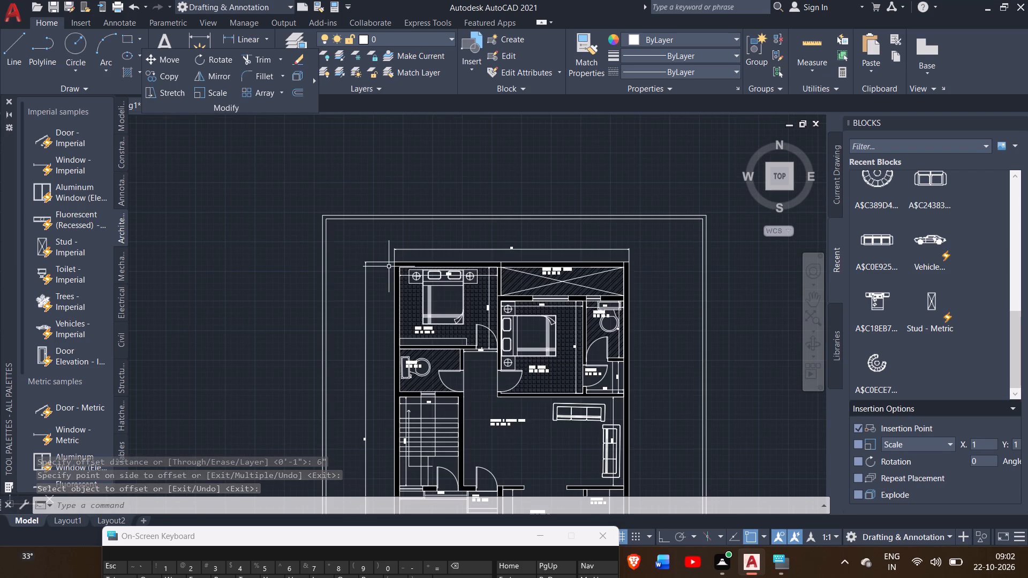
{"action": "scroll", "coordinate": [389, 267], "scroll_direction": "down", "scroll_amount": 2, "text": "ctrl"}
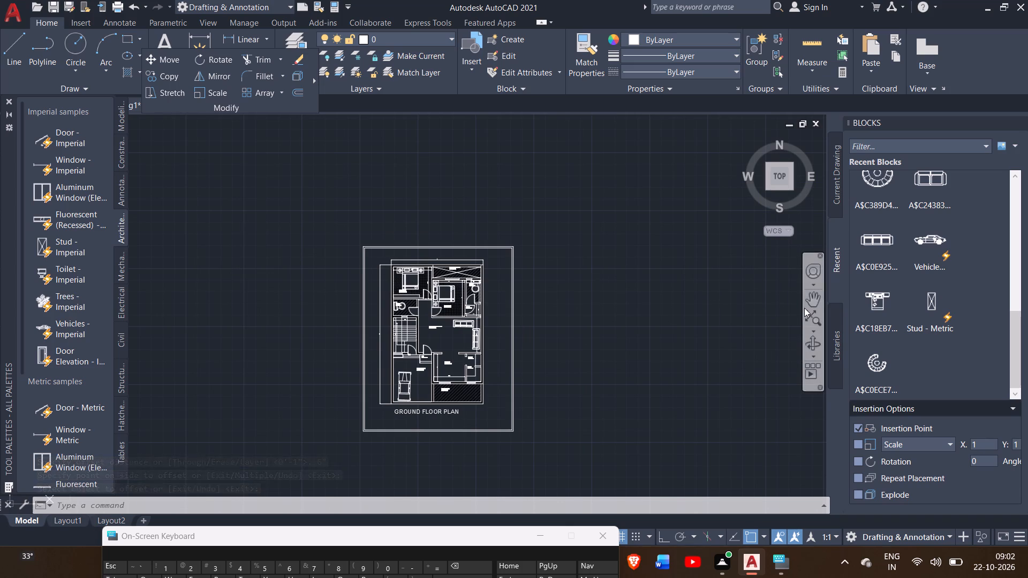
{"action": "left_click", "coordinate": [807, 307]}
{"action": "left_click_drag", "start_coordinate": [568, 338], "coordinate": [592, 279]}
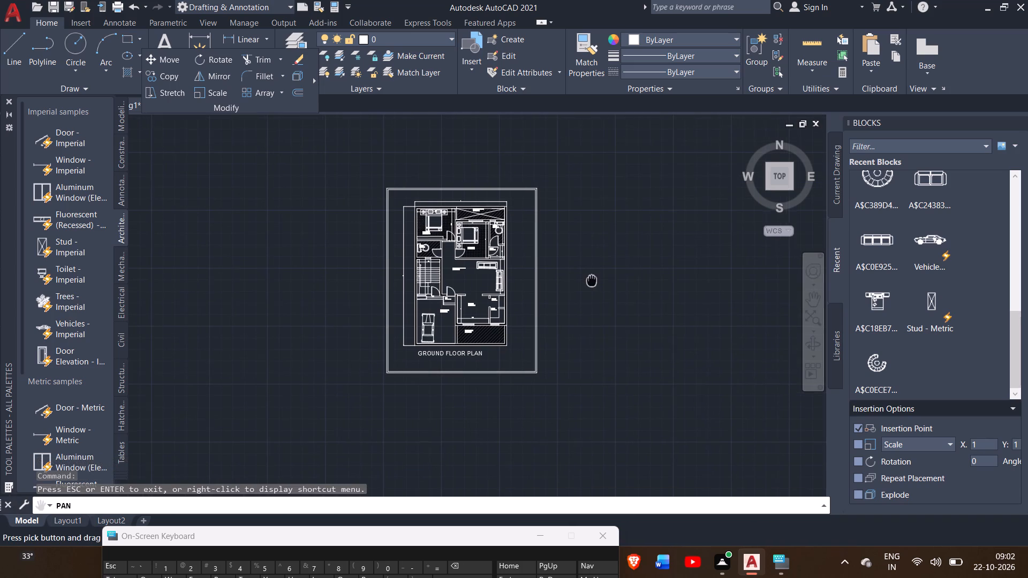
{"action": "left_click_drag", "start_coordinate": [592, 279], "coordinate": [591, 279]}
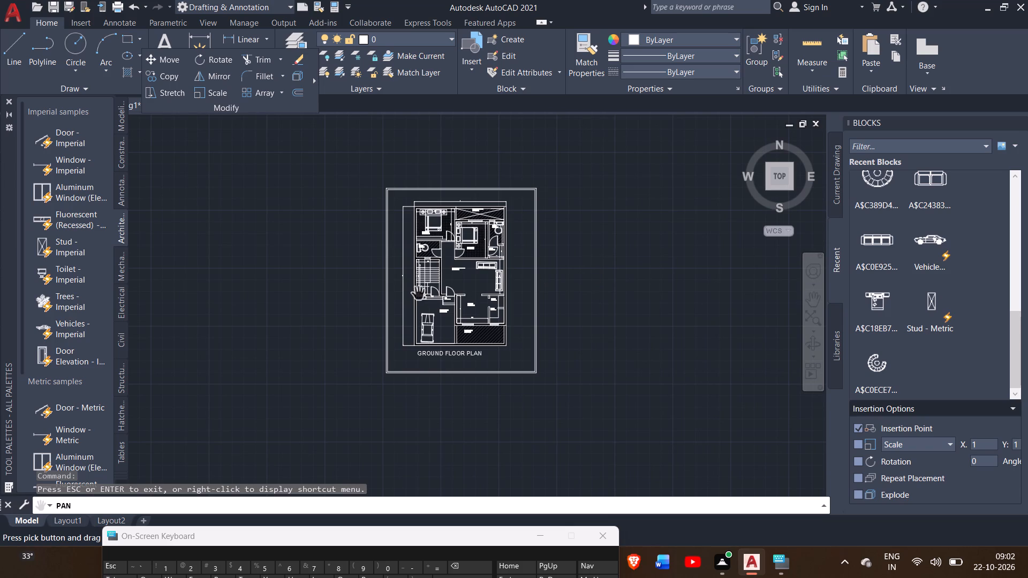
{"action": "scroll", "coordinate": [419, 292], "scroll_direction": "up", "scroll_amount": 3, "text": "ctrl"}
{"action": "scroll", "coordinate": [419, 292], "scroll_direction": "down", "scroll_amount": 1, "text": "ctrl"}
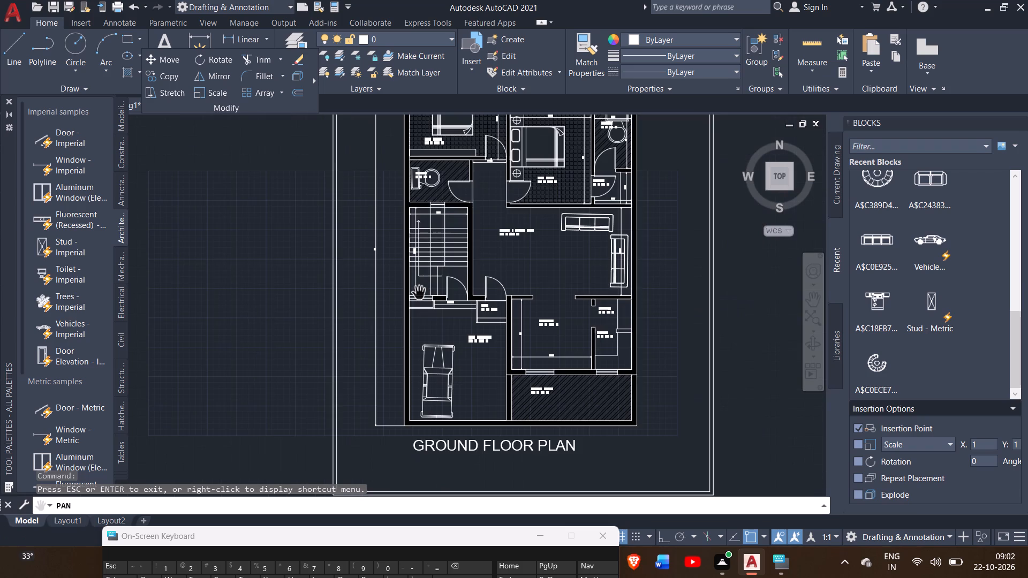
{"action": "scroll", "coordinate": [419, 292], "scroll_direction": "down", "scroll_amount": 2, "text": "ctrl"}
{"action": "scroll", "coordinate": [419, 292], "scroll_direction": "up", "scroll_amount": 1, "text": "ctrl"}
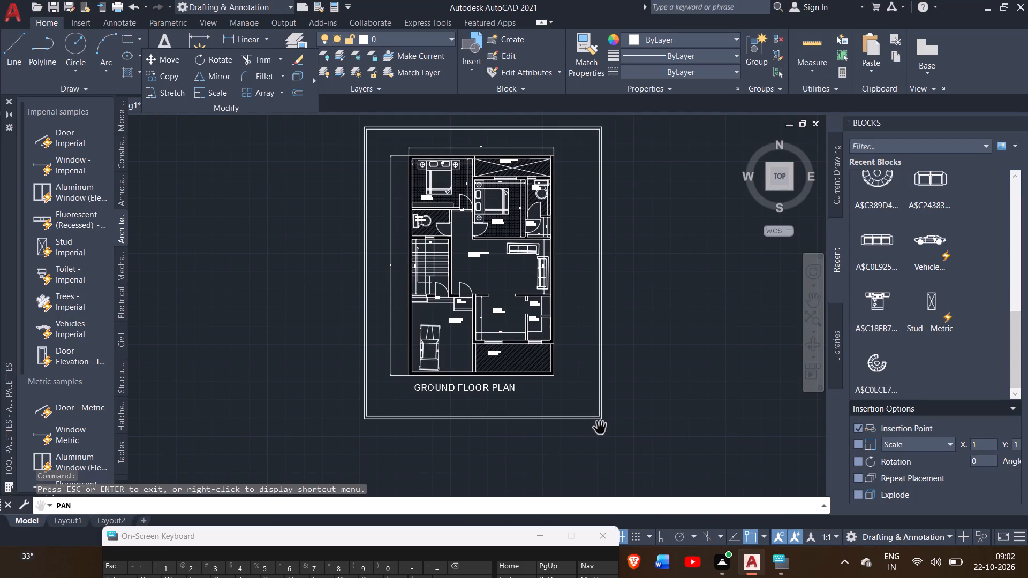
Leave the Pan command, start plotting the model, and choose DWG To PDF.pc3 as the plotter.
{"action": "key", "text": "ctrl+p"}
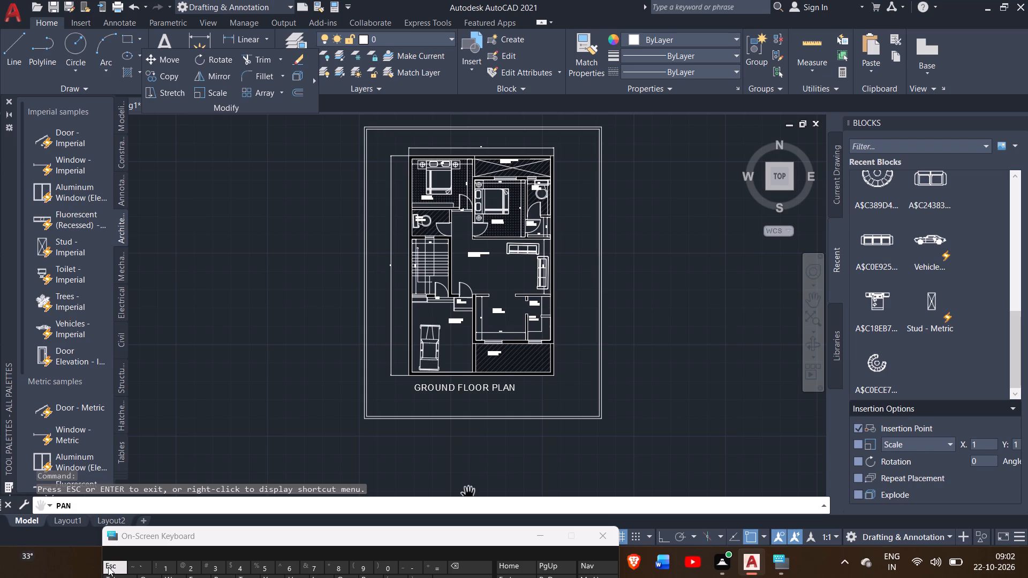
{"action": "key", "text": "Escape"}
{"action": "key", "text": "Escape"}
{"action": "key", "text": "Escape"}
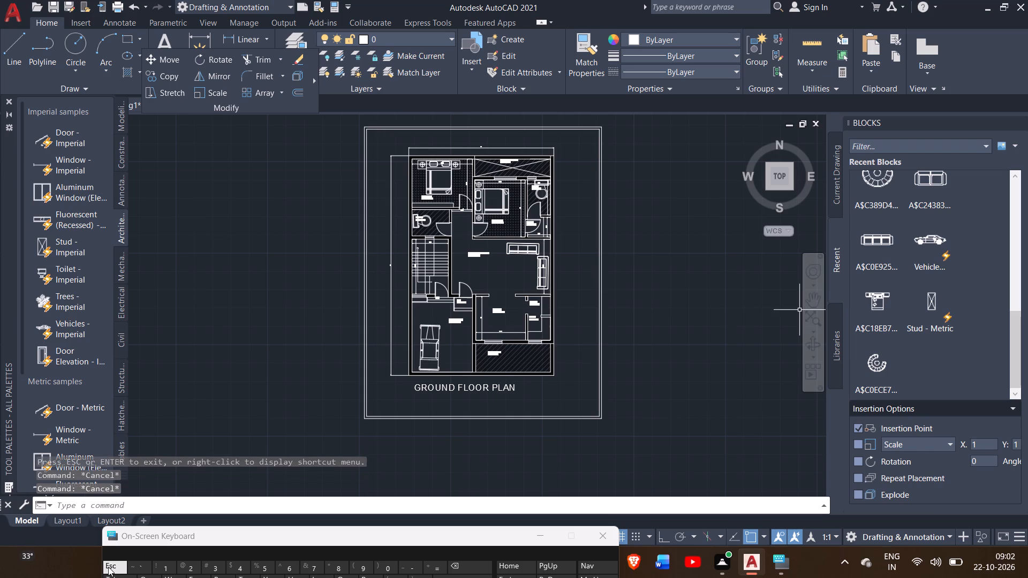
{"action": "key", "text": "Escape"}
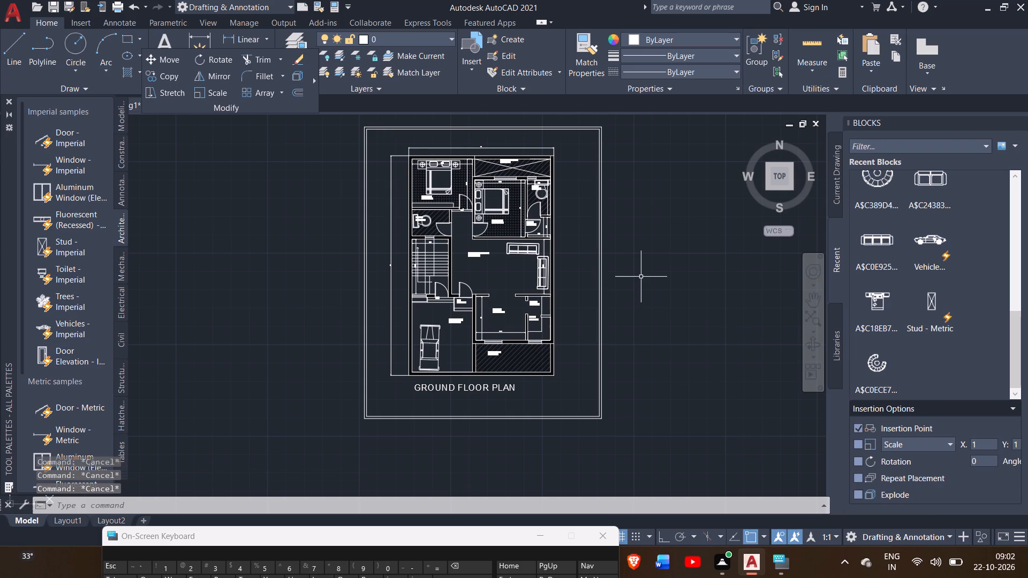
{"action": "key", "text": "ctrl+p"}
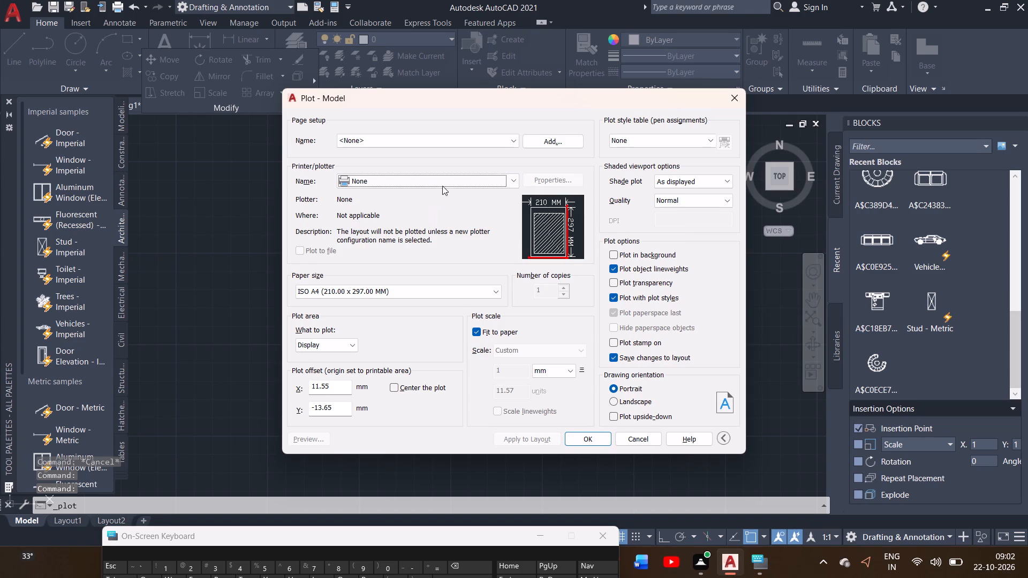
{"action": "left_click", "coordinate": [445, 183]}
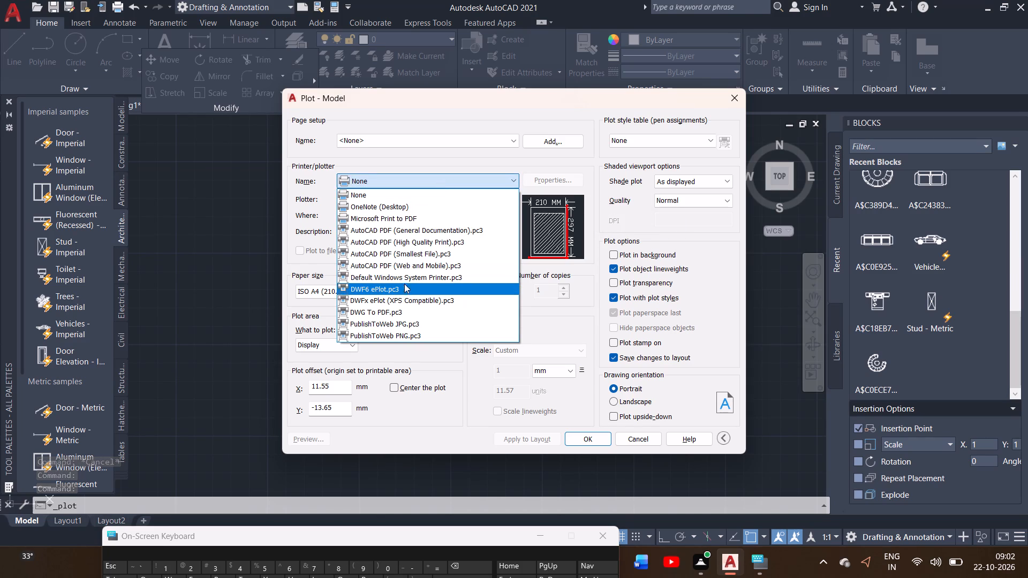
{"action": "left_click", "coordinate": [395, 307]}
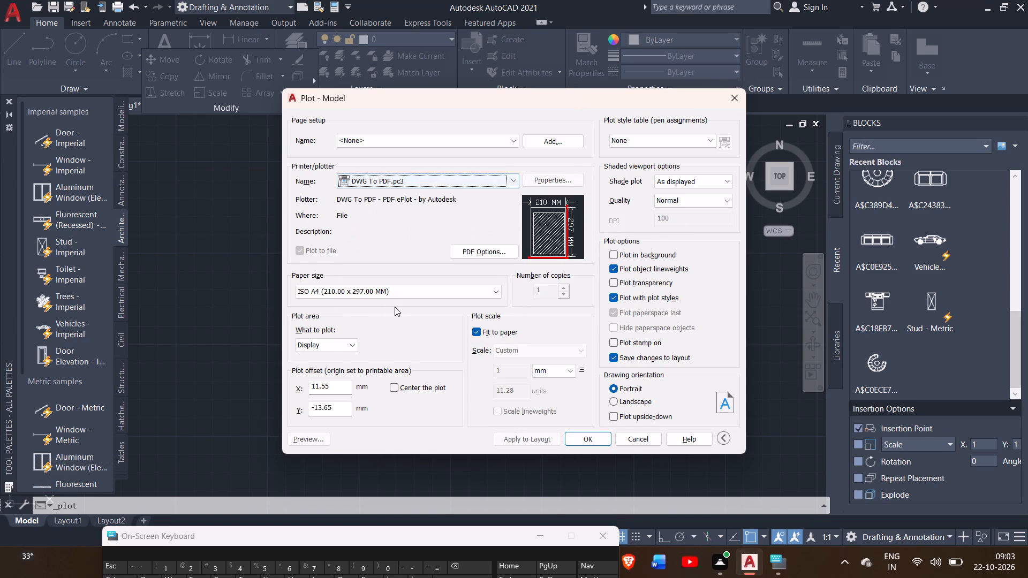
Set the plot area to a window enclosing the whole double border, and center the plot on the paper.
{"action": "left_click", "coordinate": [337, 352]}
{"action": "left_click", "coordinate": [325, 382]}
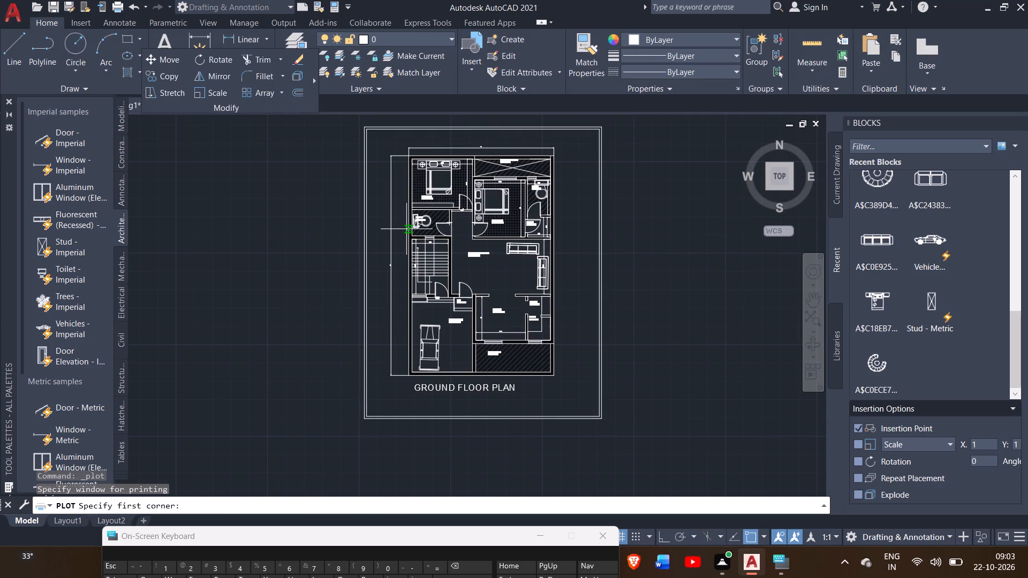
{"action": "scroll", "coordinate": [406, 229], "scroll_direction": "down", "scroll_amount": 1, "text": "ctrl"}
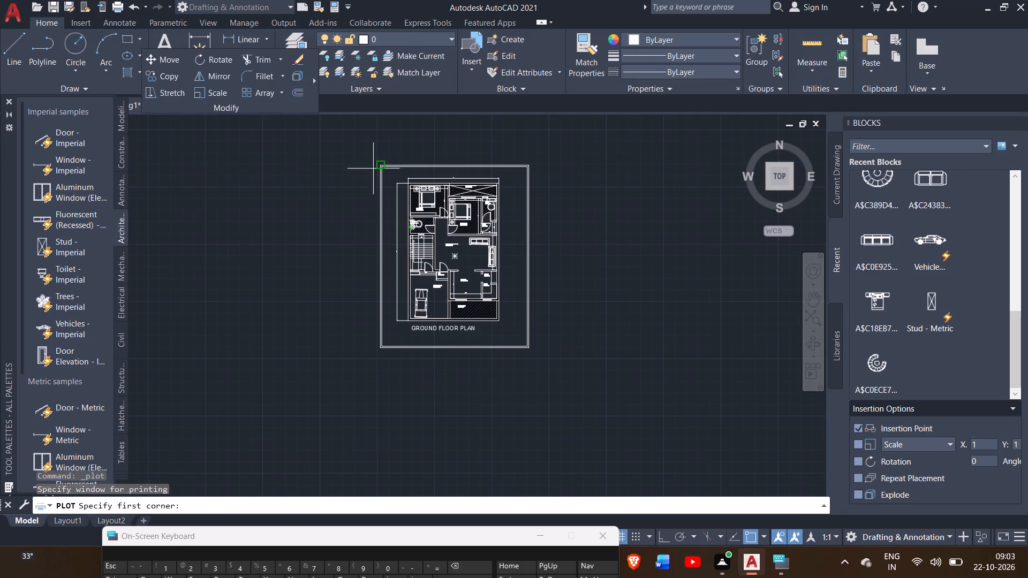
{"action": "left_click_drag", "start_coordinate": [358, 148], "coordinate": [567, 374]}
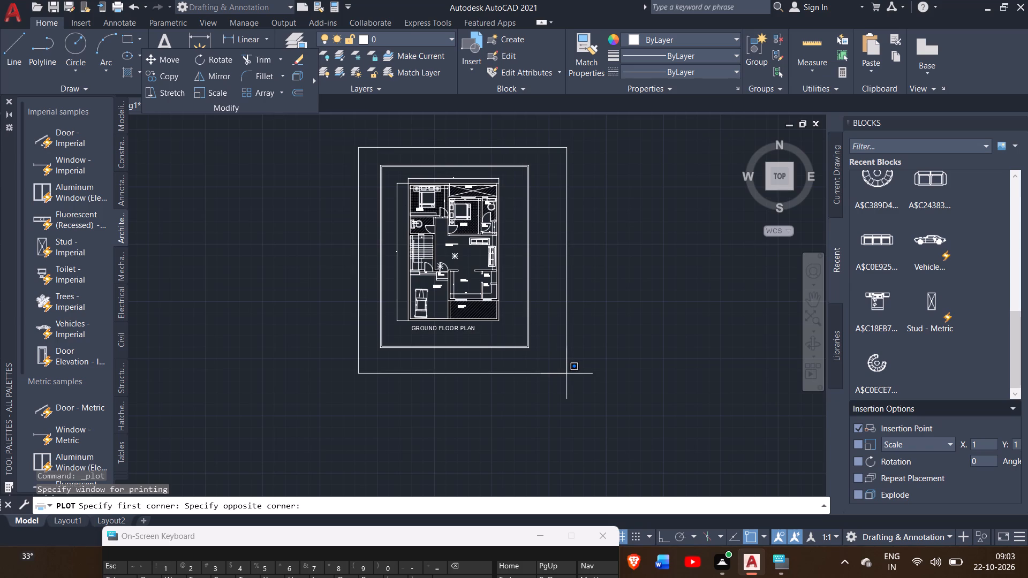
{"action": "left_click_drag", "start_coordinate": [567, 374], "coordinate": [568, 374]}
{"action": "left_click", "coordinate": [568, 374]}
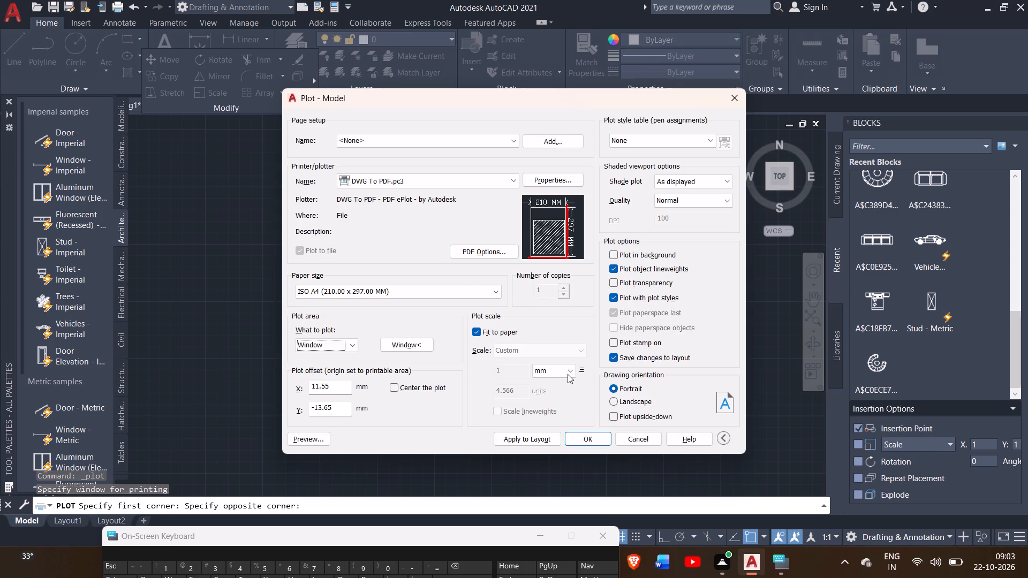
{"action": "left_click", "coordinate": [395, 386]}
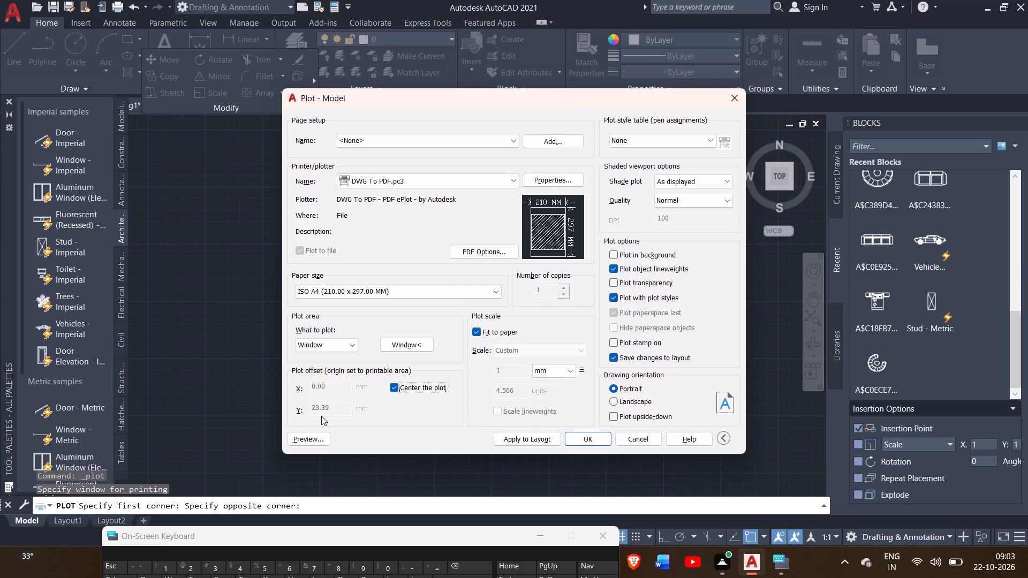
Preview the plot, examine the room labels and the sheet layout closely, and close the preview.
{"action": "left_click", "coordinate": [307, 439]}
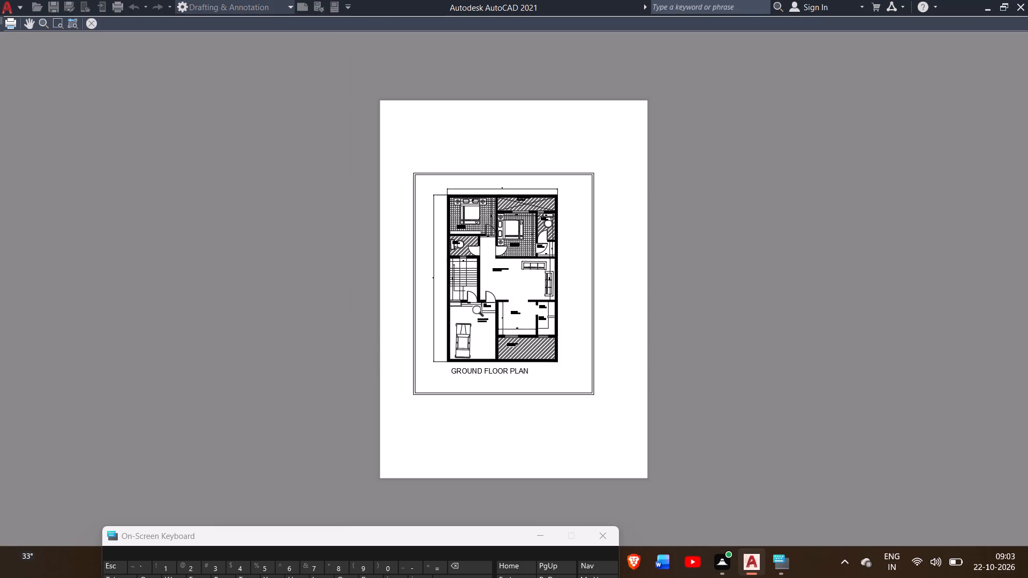
{"action": "scroll", "coordinate": [481, 313], "scroll_direction": "up", "scroll_amount": 5, "text": "ctrl"}
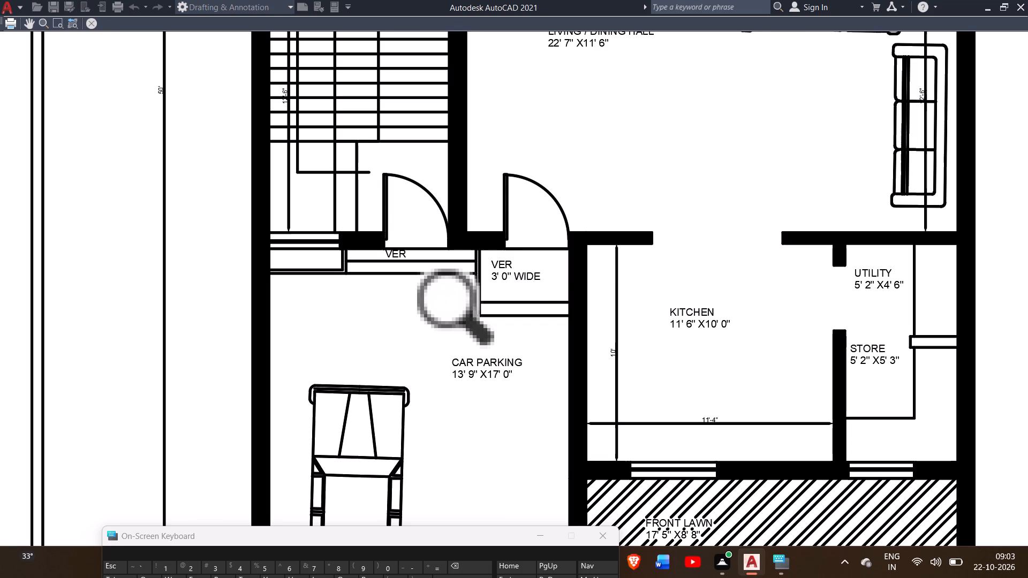
{"action": "scroll", "coordinate": [481, 313], "scroll_direction": "down", "scroll_amount": 2, "text": "ctrl"}
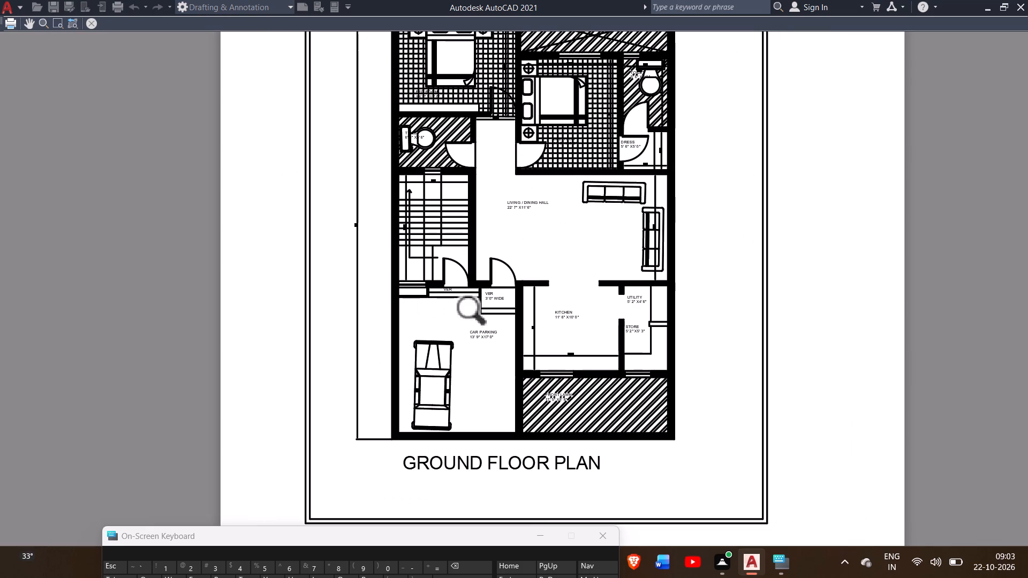
{"action": "scroll", "coordinate": [481, 313], "scroll_direction": "down", "scroll_amount": 1, "text": "ctrl"}
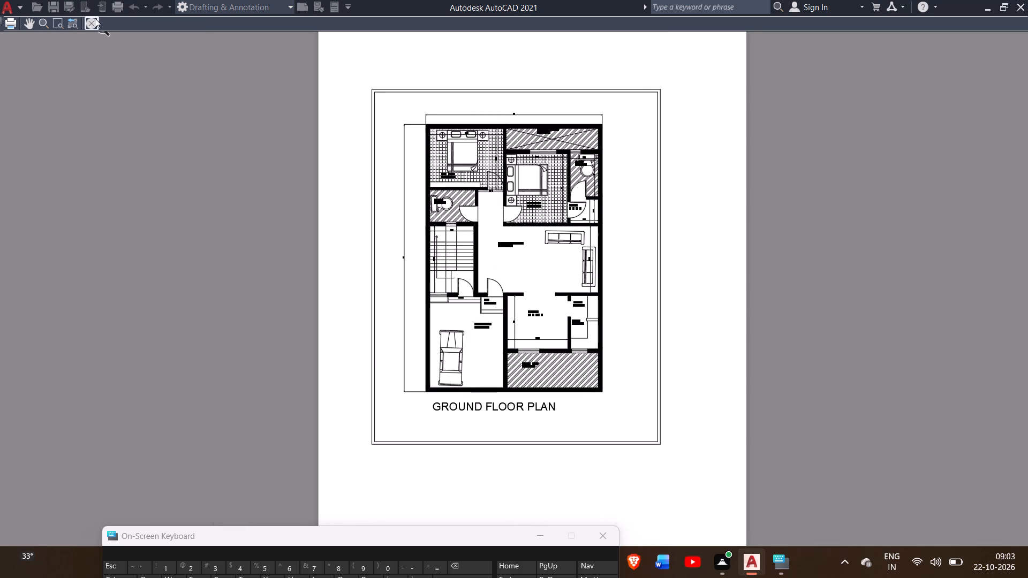
{"action": "left_click", "coordinate": [94, 19]}
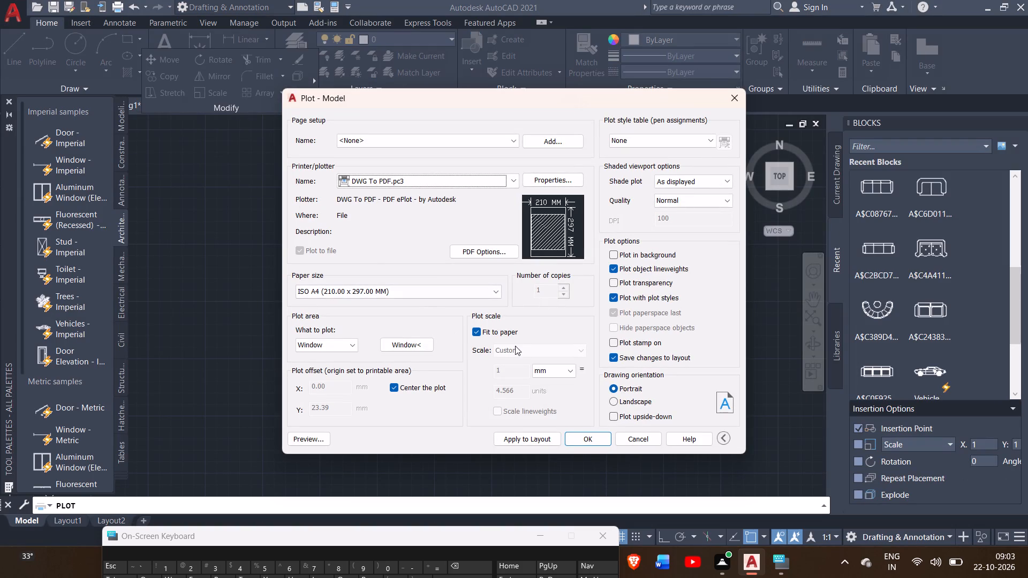
Assign the acad.ctb plot style table to all layouts.
{"action": "left_click", "coordinate": [659, 145]}
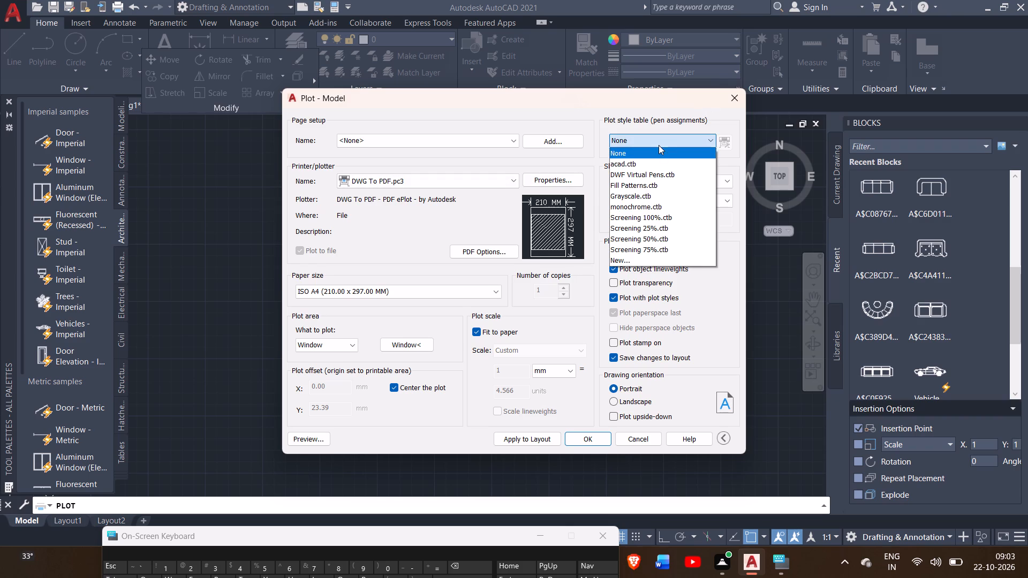
{"action": "double_click", "coordinate": [653, 162]}
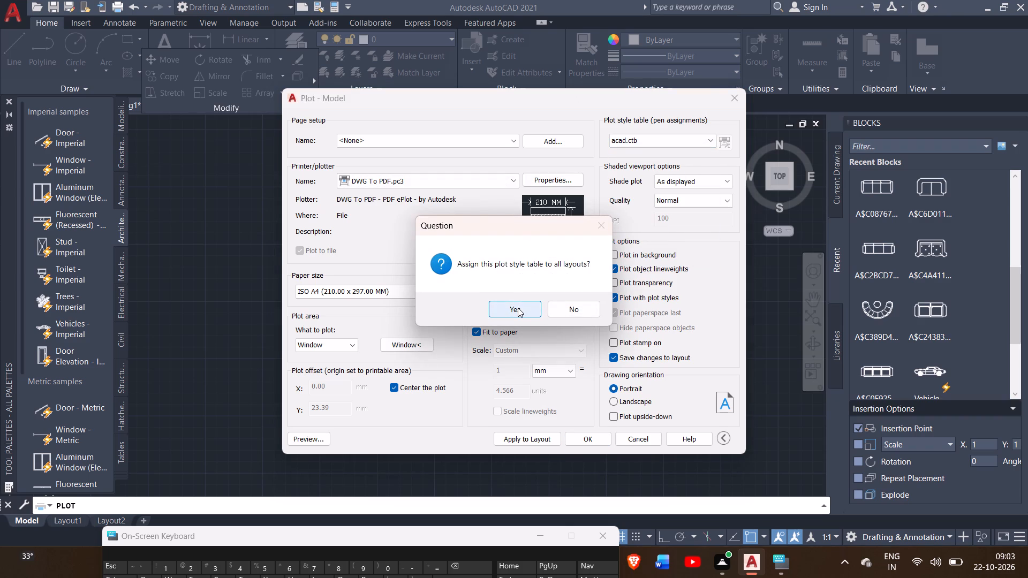
{"action": "left_click", "coordinate": [518, 308]}
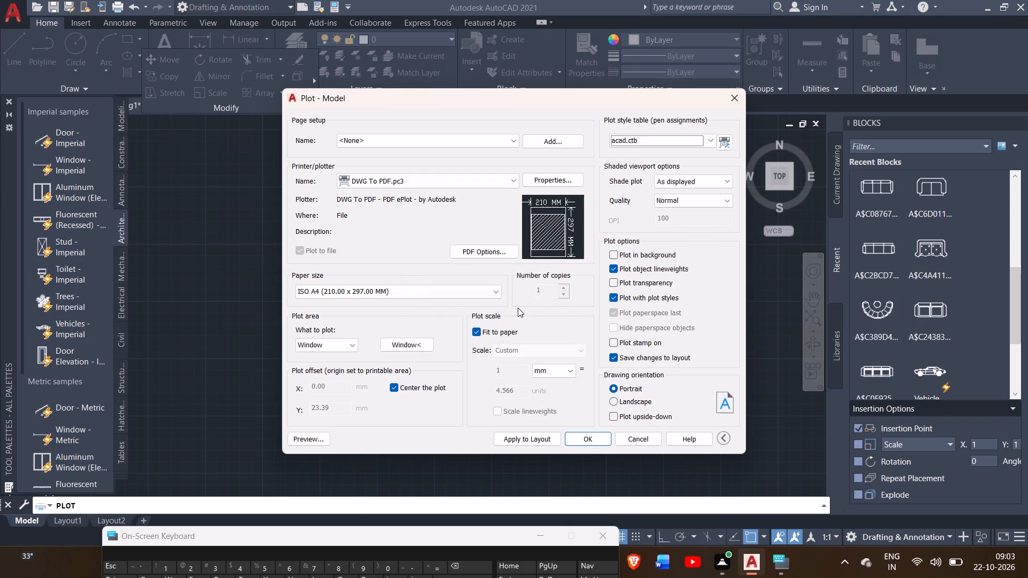
Plot the plan to a PDF named CADD PLAN 22 in Documents, and close the PDF once it opens.
{"action": "left_click", "coordinate": [573, 442]}
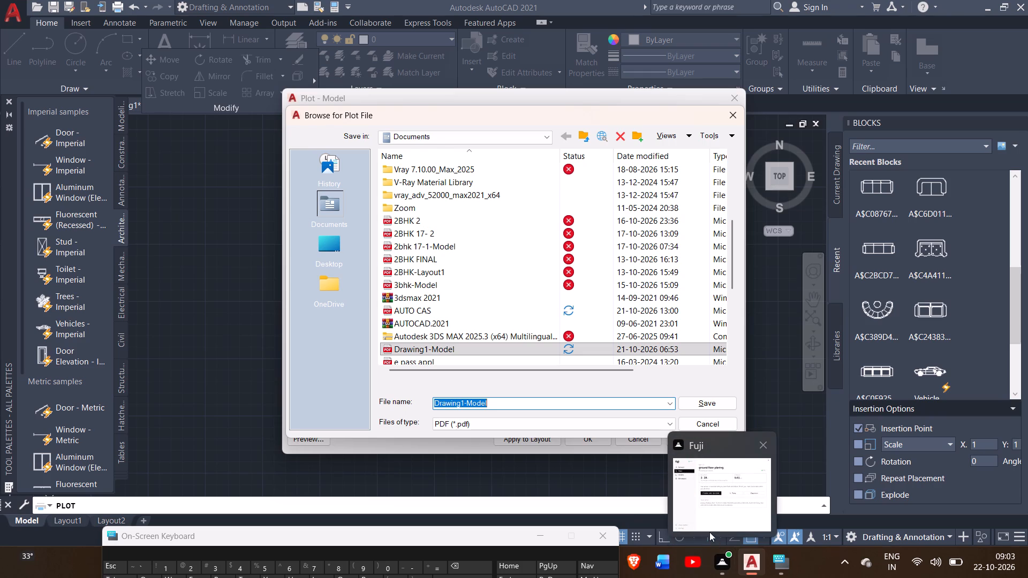
{"action": "left_click", "coordinate": [509, 401]}
{"action": "key", "text": "BackSpace"}
{"action": "key", "text": "BackSpace"}
{"action": "key", "text": "BackSpace"}
{"action": "key", "text": "BackSpace"}
{"action": "key", "text": "BackSpace"}
{"action": "key", "text": "BackSpace"}
{"action": "key", "text": "BackSpace"}
{"action": "key", "text": "BackSpace"}
{"action": "key", "text": "BackSpace"}
{"action": "key", "text": "BackSpace"}
{"action": "key", "text": "BackSpace"}
{"action": "key", "text": "BackSpace"}
{"action": "key", "text": "BackSpace"}
{"action": "key", "text": "BackSpace"}
{"action": "key", "text": "BackSpace"}
{"action": "key", "text": "BackSpace"}
{"action": "key", "text": "BackSpace"}
{"action": "key", "text": "BackSpace"}
{"action": "key", "text": "BackSpace"}
{"action": "key", "text": "BackSpace"}
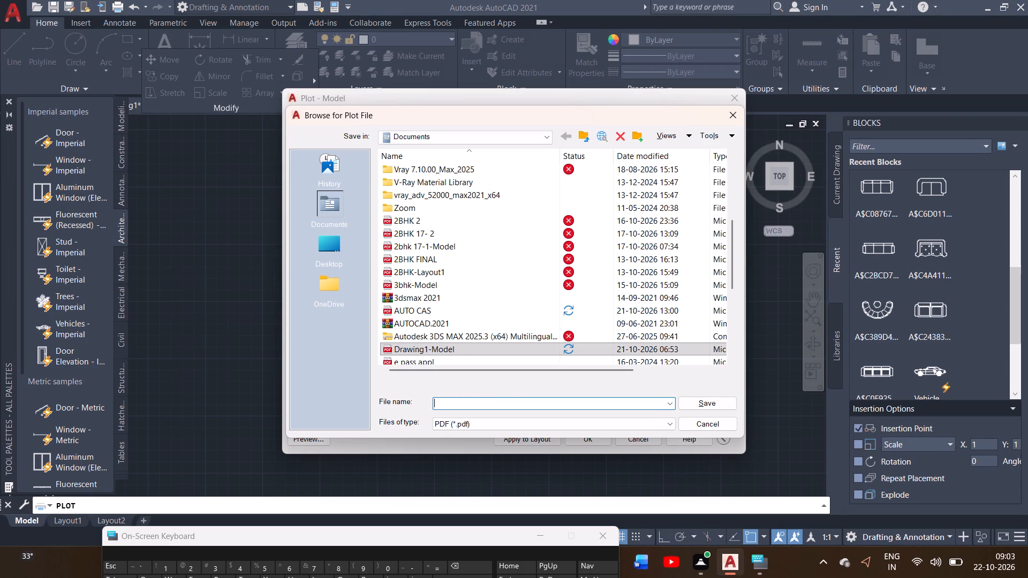
{"action": "type", "text": "CADD PLAN"}
{"action": "key", "text": "space"}
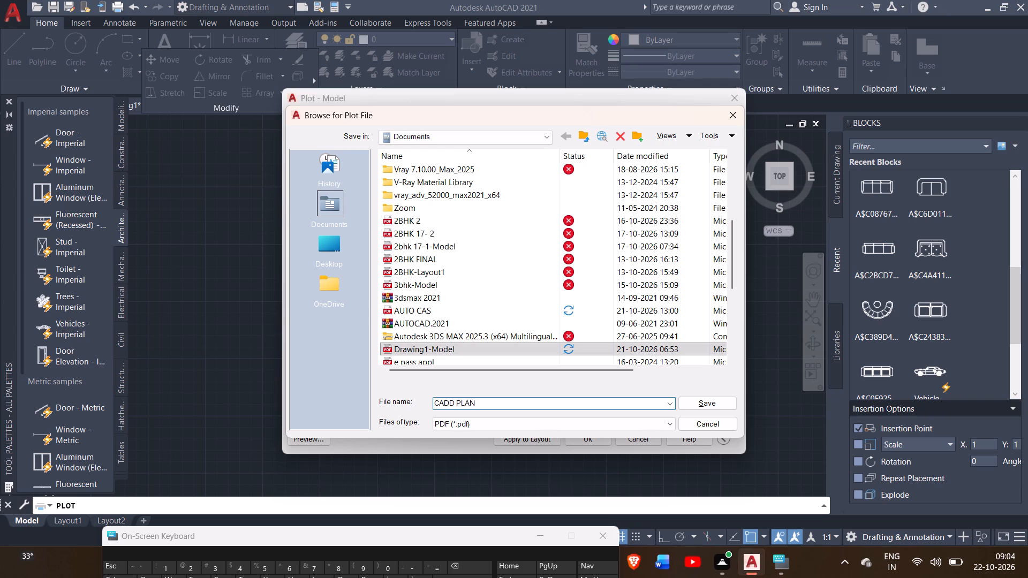
{"action": "type", "text": "221"}
{"action": "key", "text": "BackSpace"}
{"action": "left_click", "coordinate": [696, 404]}
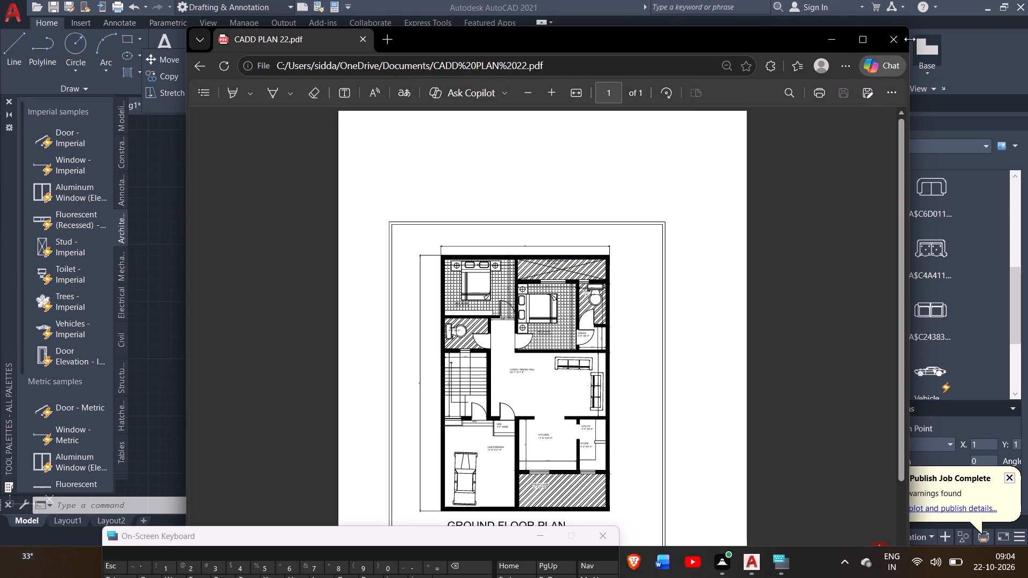
{"action": "left_click", "coordinate": [894, 41]}
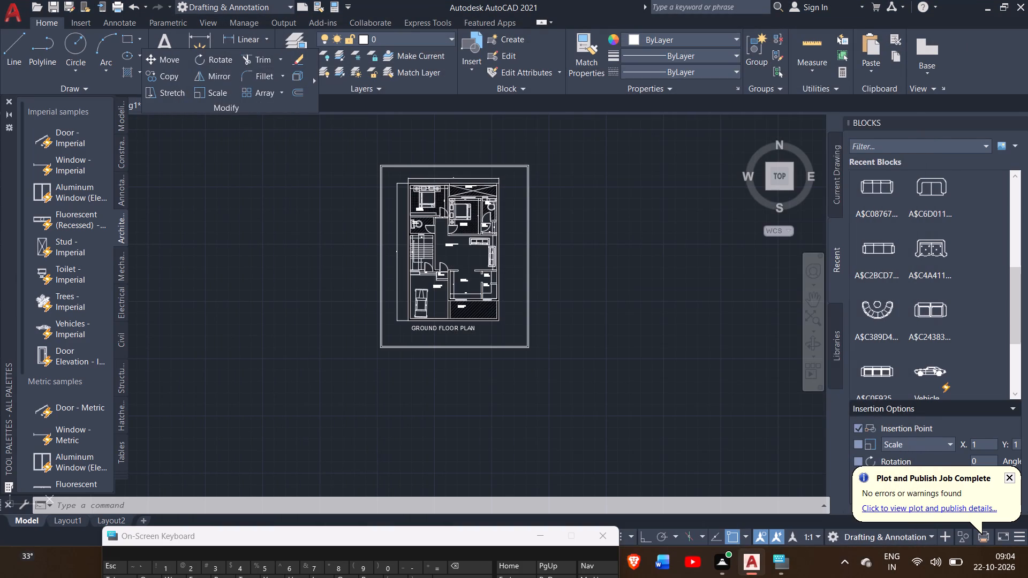
Save the drawing in Documents under the name CADD PLAN 22 as an AutoCAD 2018 drawing.
{"action": "left_click", "coordinate": [10, 16]}
{"action": "left_click", "coordinate": [47, 176]}
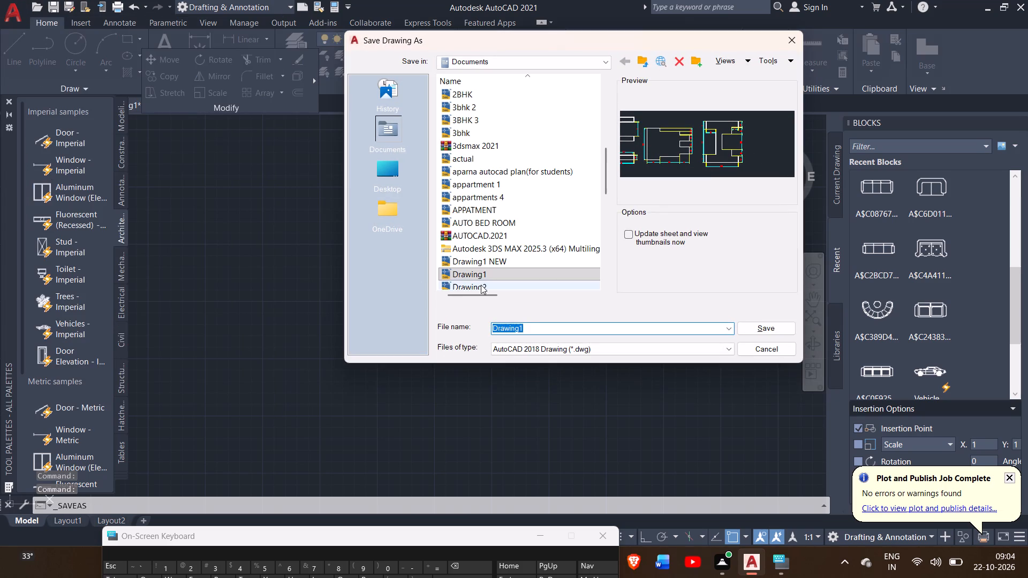
{"action": "left_click", "coordinate": [527, 323]}
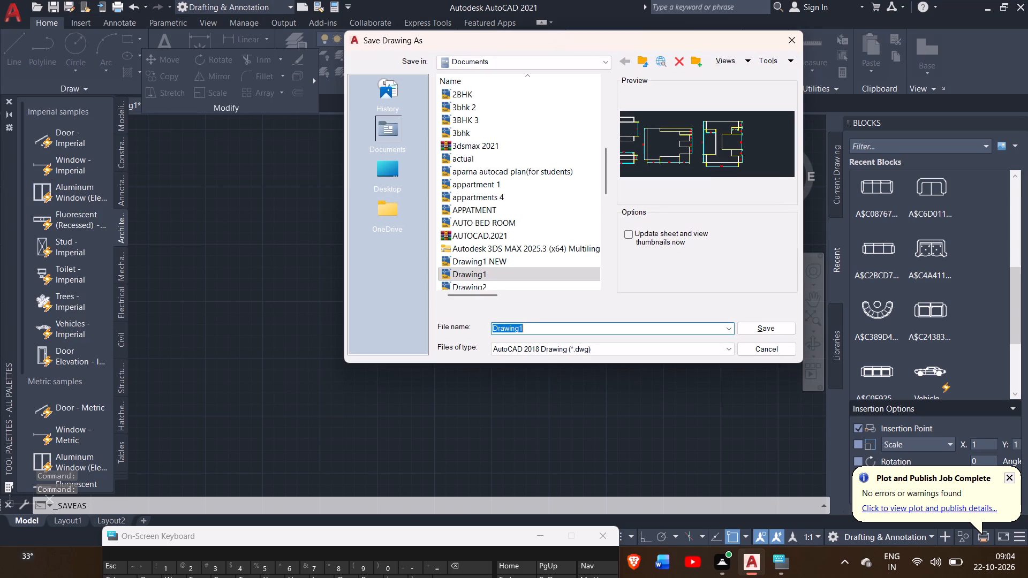
{"action": "left_click", "coordinate": [529, 329]}
{"action": "key", "text": "BackSpace"}
{"action": "key", "text": "BackSpace"}
{"action": "key", "text": "BackSpace"}
{"action": "key", "text": "BackSpace"}
{"action": "key", "text": "BackSpace"}
{"action": "key", "text": "BackSpace"}
{"action": "key", "text": "BackSpace"}
{"action": "key", "text": "BackSpace"}
{"action": "key", "text": "BackSpace"}
{"action": "key", "text": "BackSpace"}
{"action": "key", "text": "BackSpace"}
{"action": "key", "text": "BackSpace"}
{"action": "key", "text": "BackSpace"}
{"action": "key", "text": "BackSpace"}
{"action": "key", "text": "BackSpace"}
{"action": "key", "text": "BackSpace"}
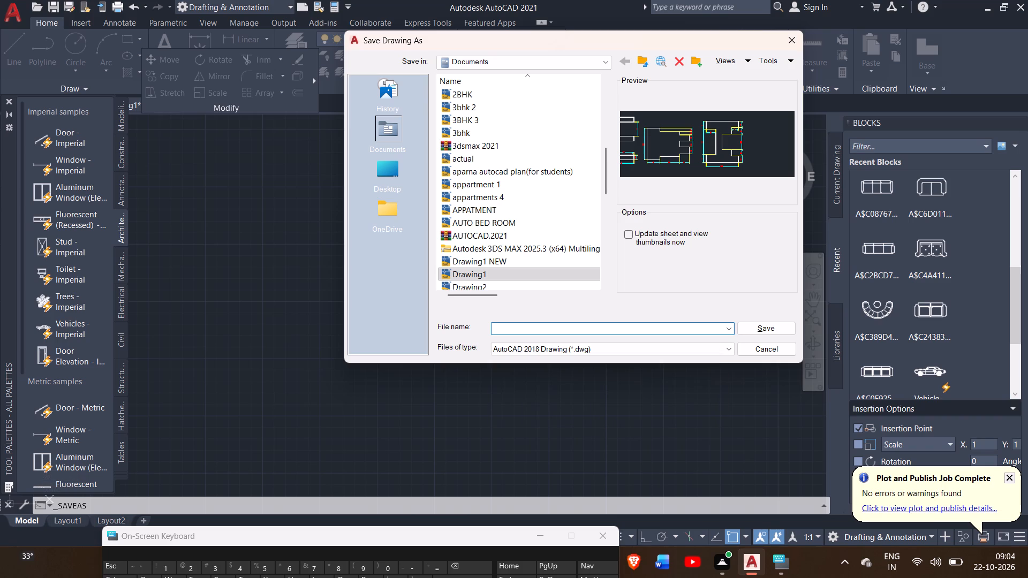
{"action": "type", "text": "CADD PLA"}
{"action": "type", "text": "N"}
{"action": "key", "text": "space"}
{"action": "type", "text": "22"}
{"action": "left_click", "coordinate": [754, 325]}
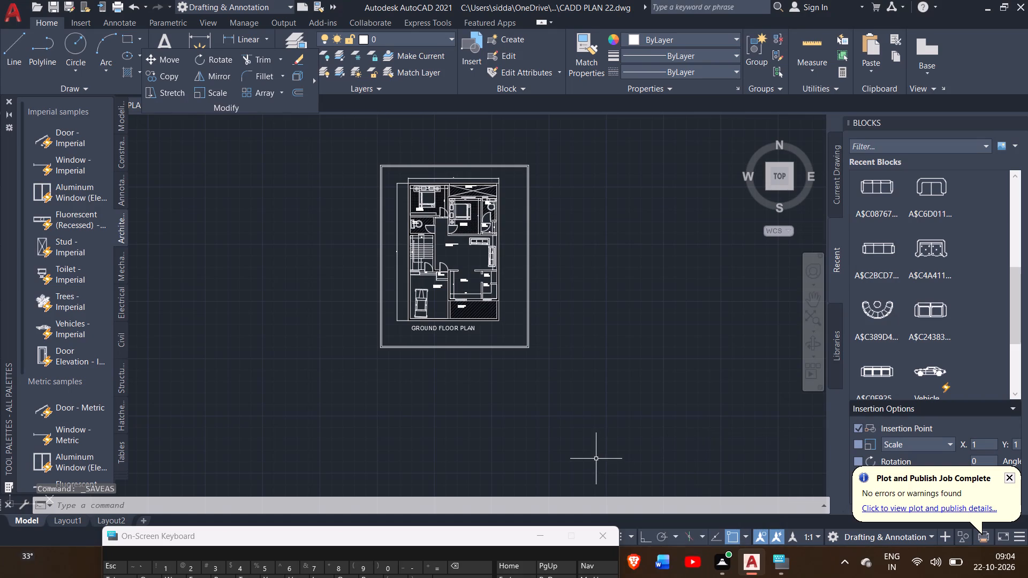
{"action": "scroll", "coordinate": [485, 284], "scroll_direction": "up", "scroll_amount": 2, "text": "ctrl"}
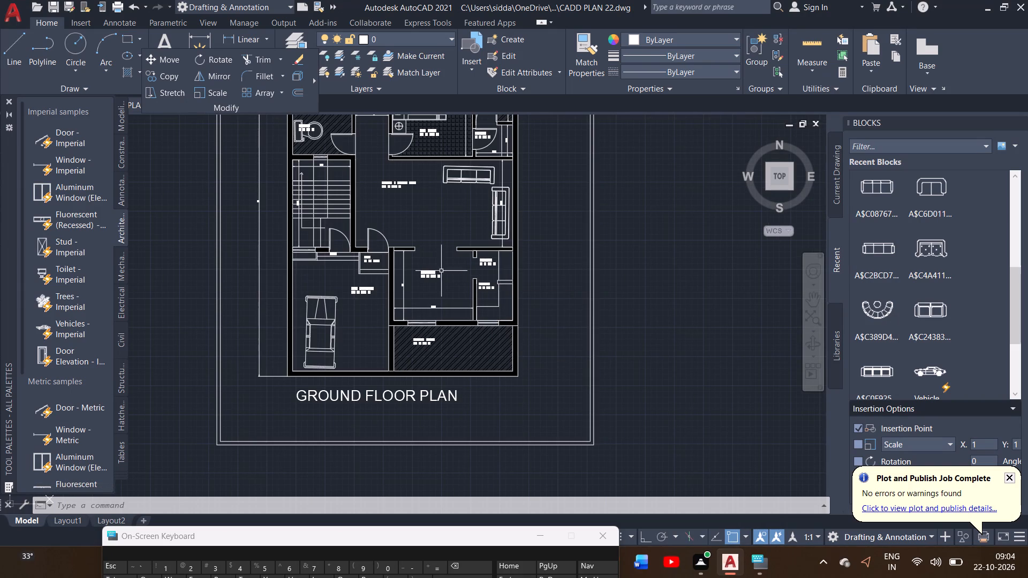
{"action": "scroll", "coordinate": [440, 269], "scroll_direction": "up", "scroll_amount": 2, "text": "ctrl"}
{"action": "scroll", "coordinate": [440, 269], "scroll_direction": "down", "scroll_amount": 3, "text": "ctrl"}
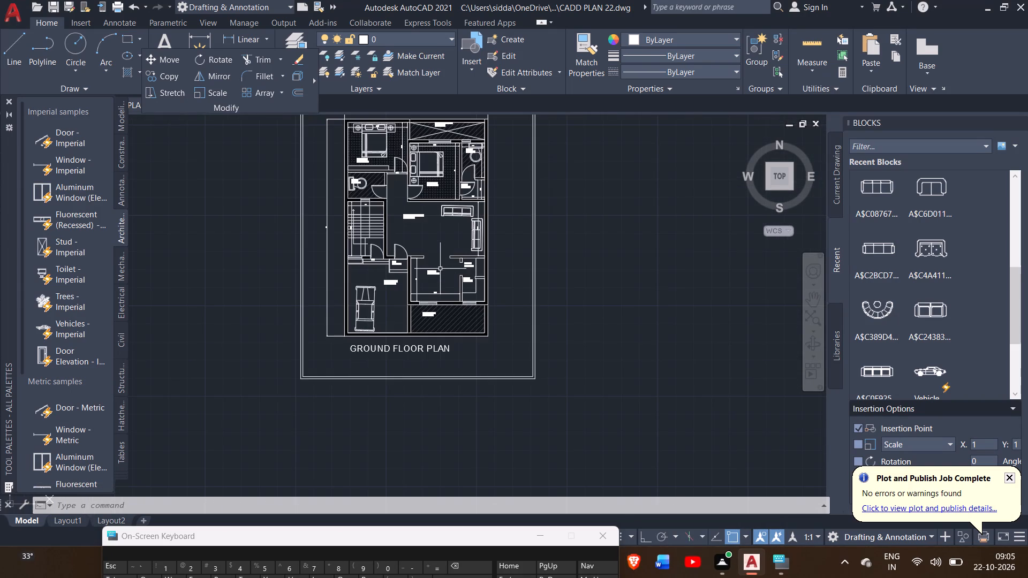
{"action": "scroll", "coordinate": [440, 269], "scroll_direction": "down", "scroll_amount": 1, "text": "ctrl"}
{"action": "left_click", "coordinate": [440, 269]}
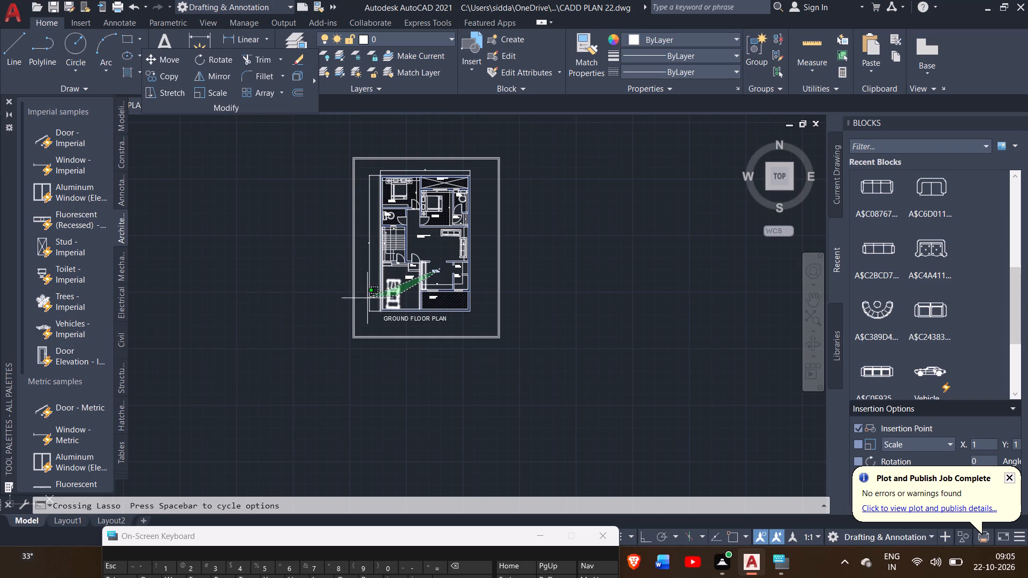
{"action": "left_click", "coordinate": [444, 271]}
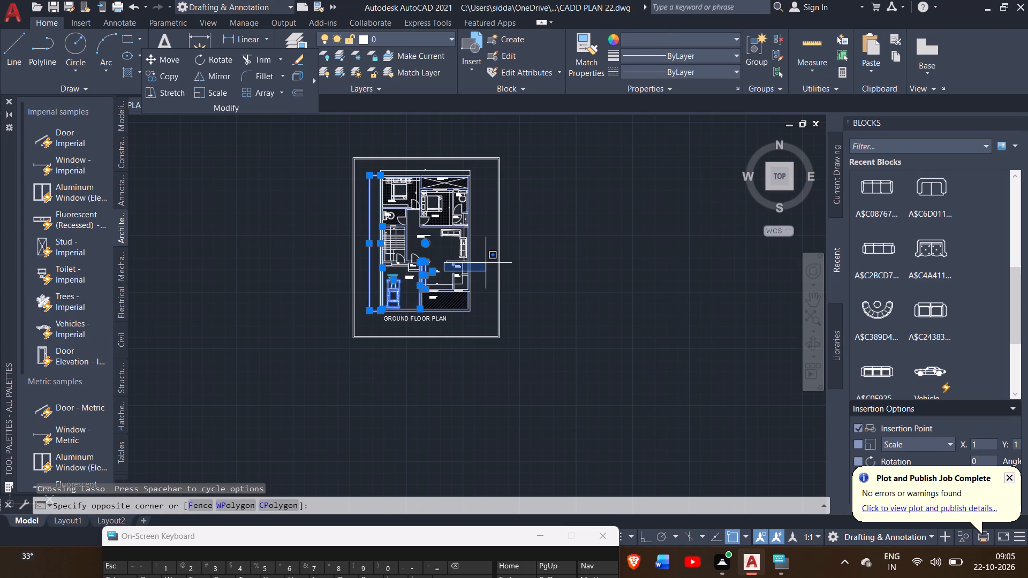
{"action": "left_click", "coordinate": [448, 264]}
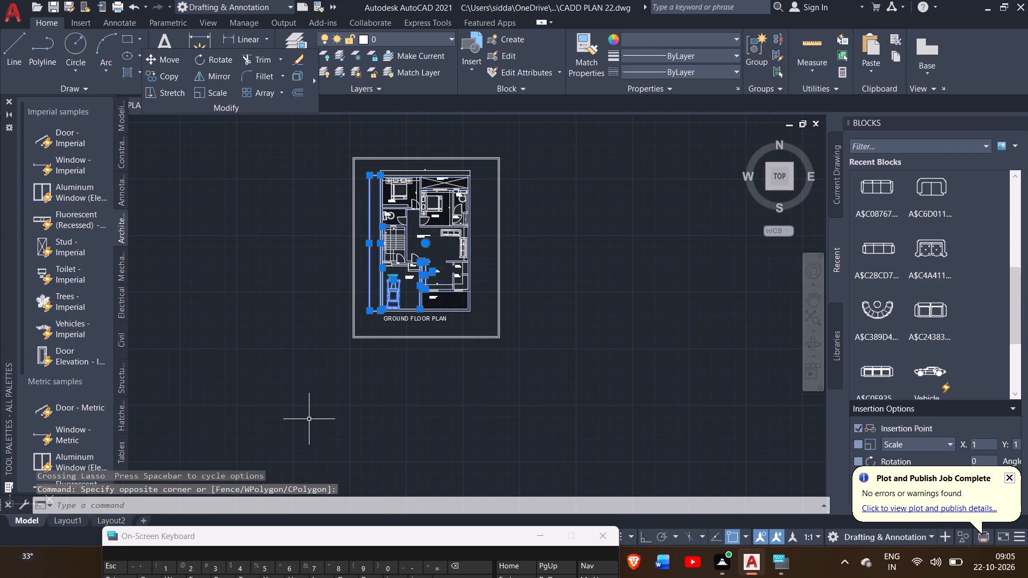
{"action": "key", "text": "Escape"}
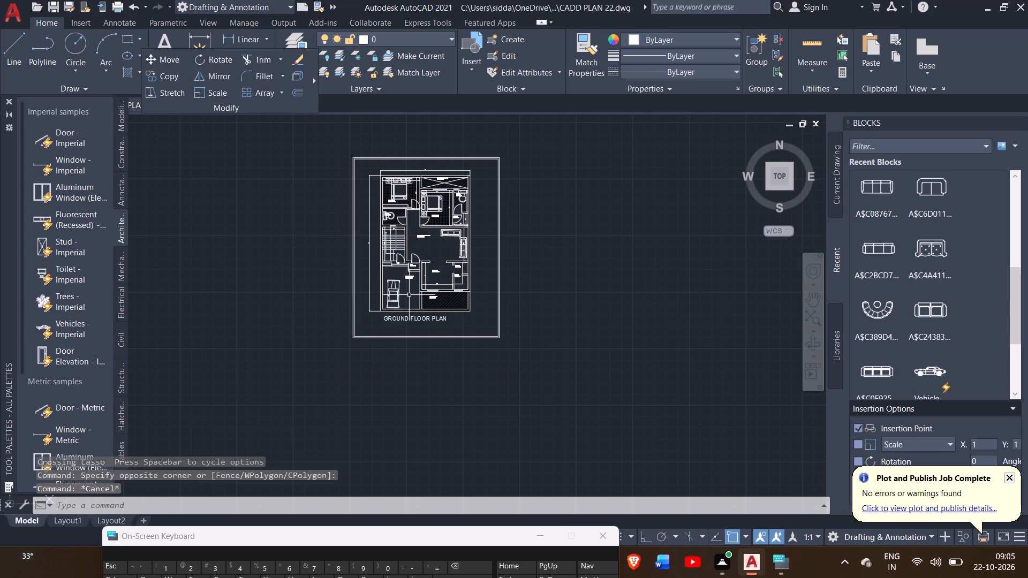
Move the car block slightly within the car parking area, away from the outer wall and toward the verandah.
{"action": "scroll", "coordinate": [408, 294], "scroll_direction": "up", "scroll_amount": 2, "text": "ctrl"}
{"action": "left_click", "coordinate": [360, 285]}
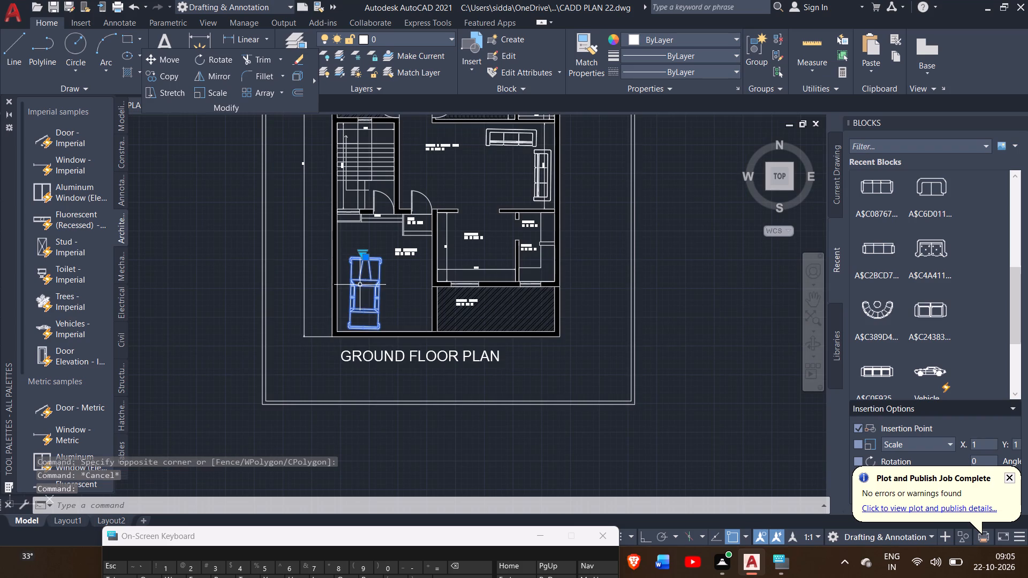
{"action": "left_click", "coordinate": [152, 66]}
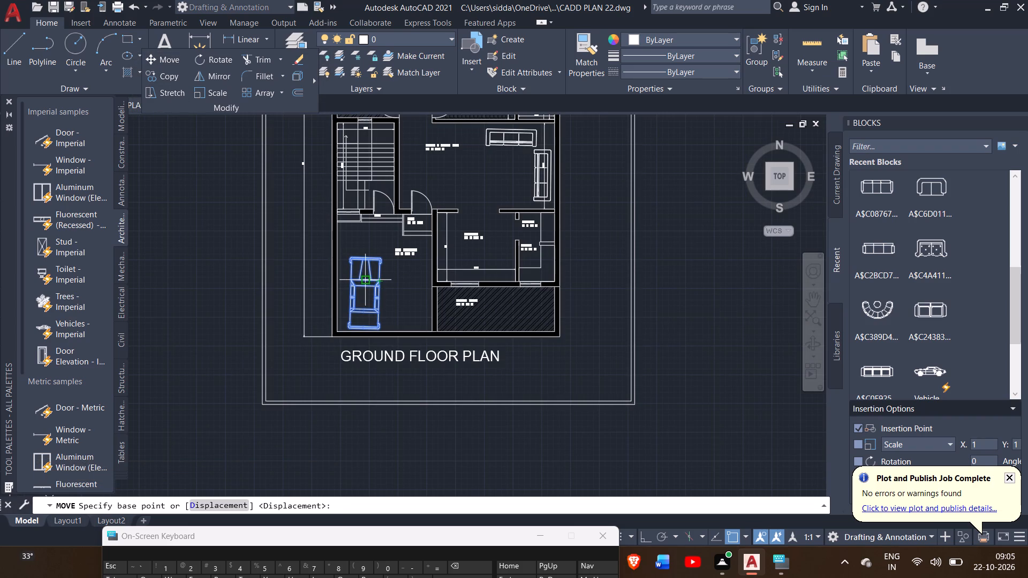
{"action": "left_click_drag", "start_coordinate": [365, 282], "coordinate": [363, 264]}
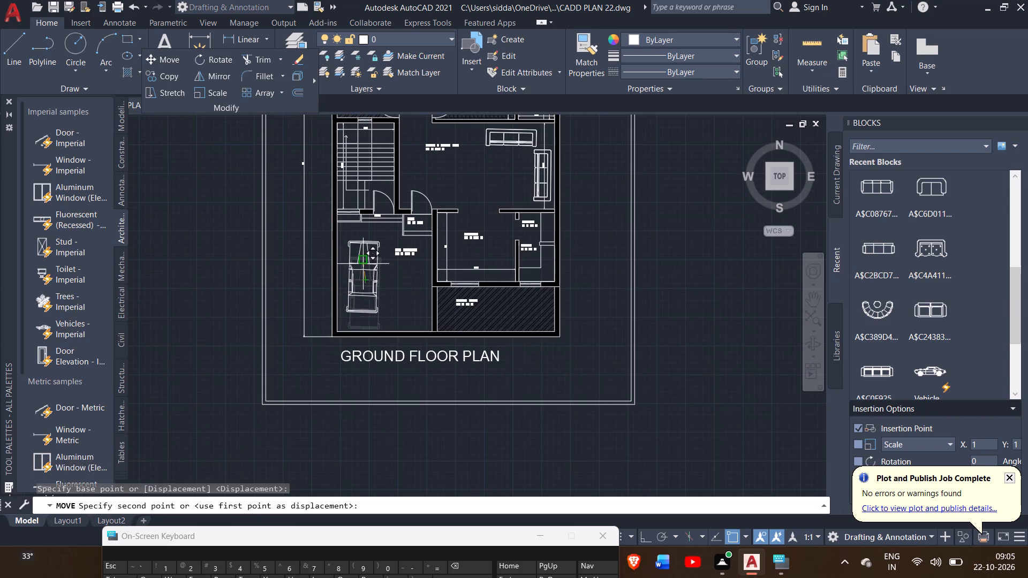
{"action": "left_click_drag", "start_coordinate": [363, 264], "coordinate": [366, 265]}
{"action": "left_click", "coordinate": [366, 265]}
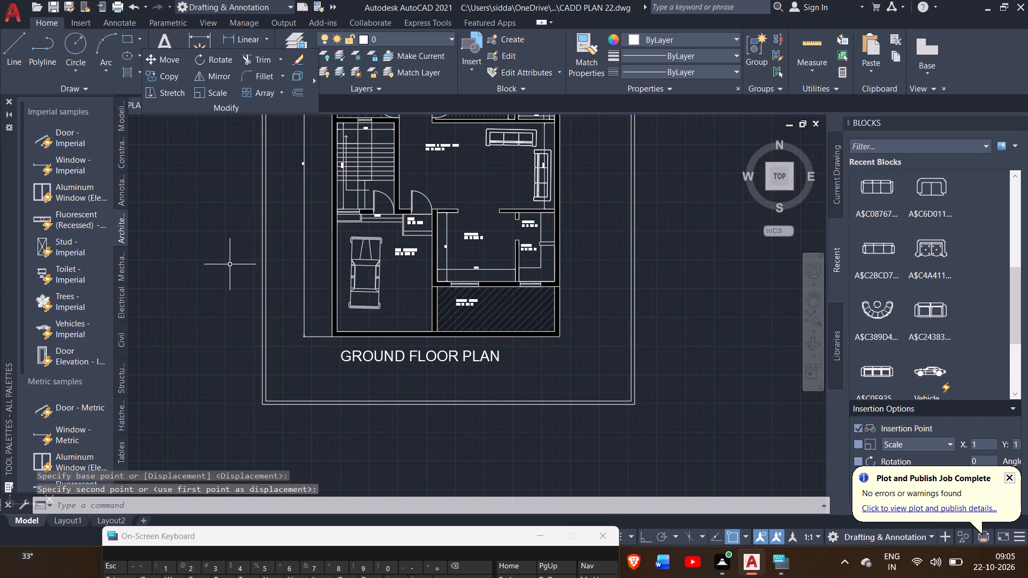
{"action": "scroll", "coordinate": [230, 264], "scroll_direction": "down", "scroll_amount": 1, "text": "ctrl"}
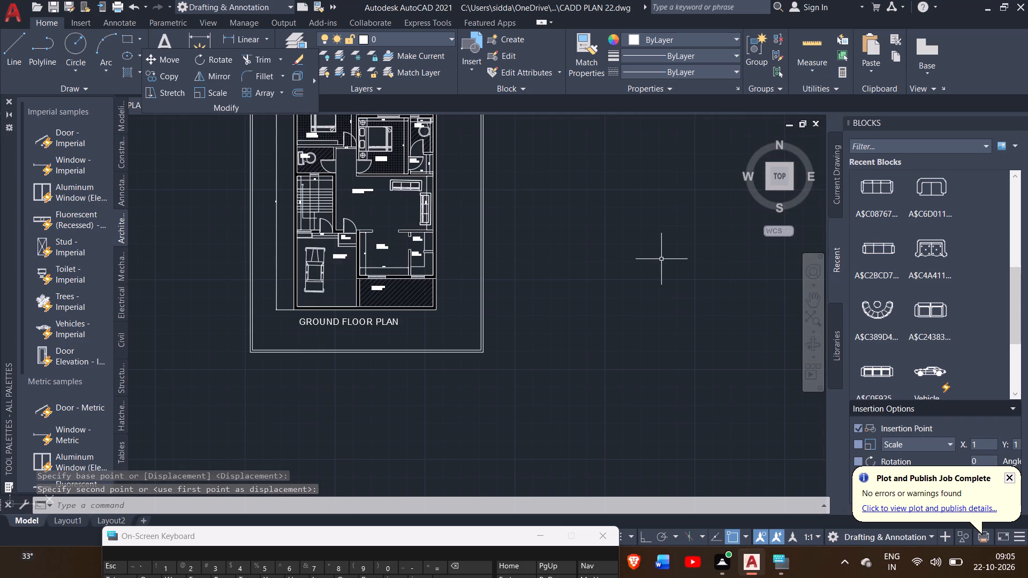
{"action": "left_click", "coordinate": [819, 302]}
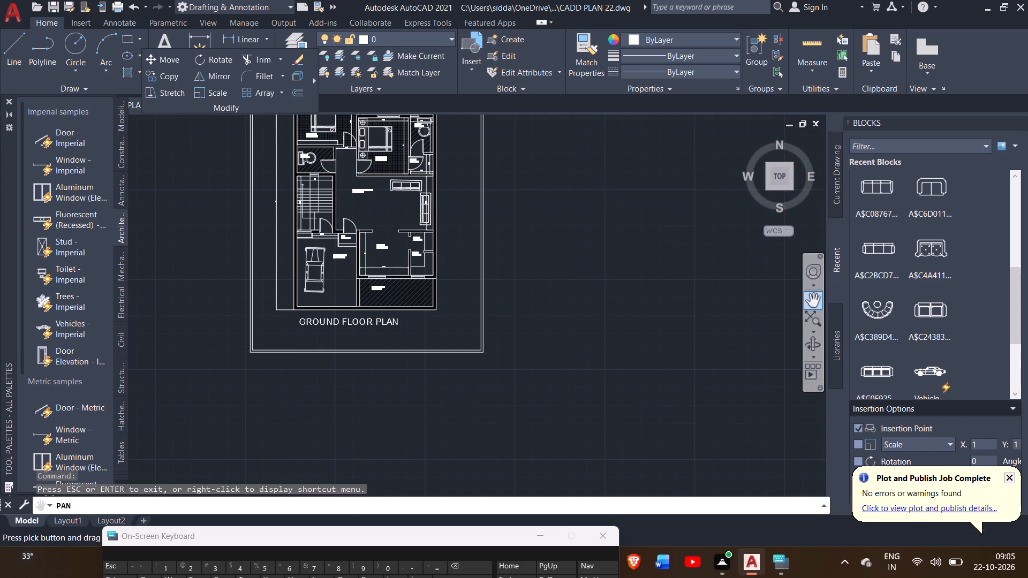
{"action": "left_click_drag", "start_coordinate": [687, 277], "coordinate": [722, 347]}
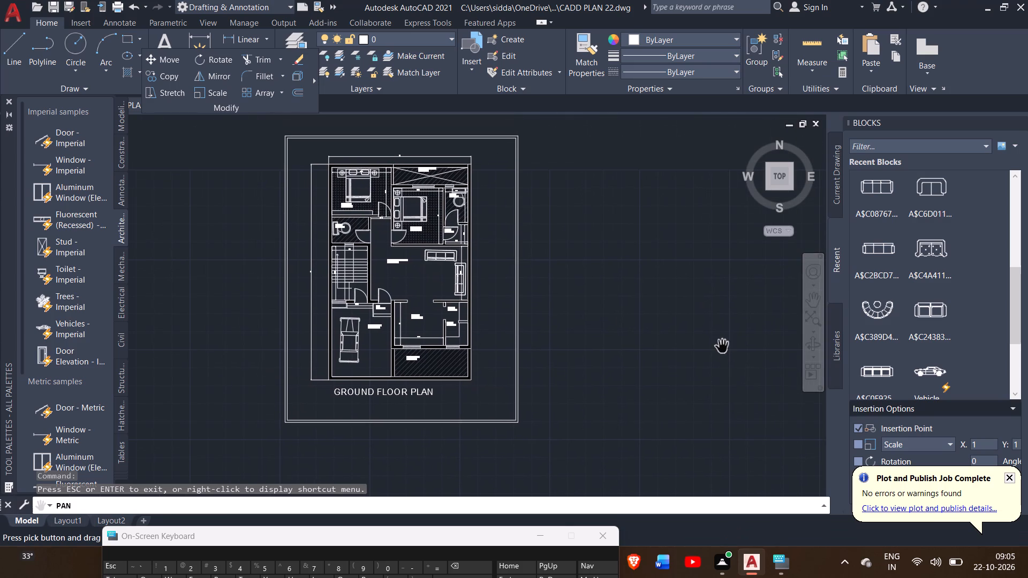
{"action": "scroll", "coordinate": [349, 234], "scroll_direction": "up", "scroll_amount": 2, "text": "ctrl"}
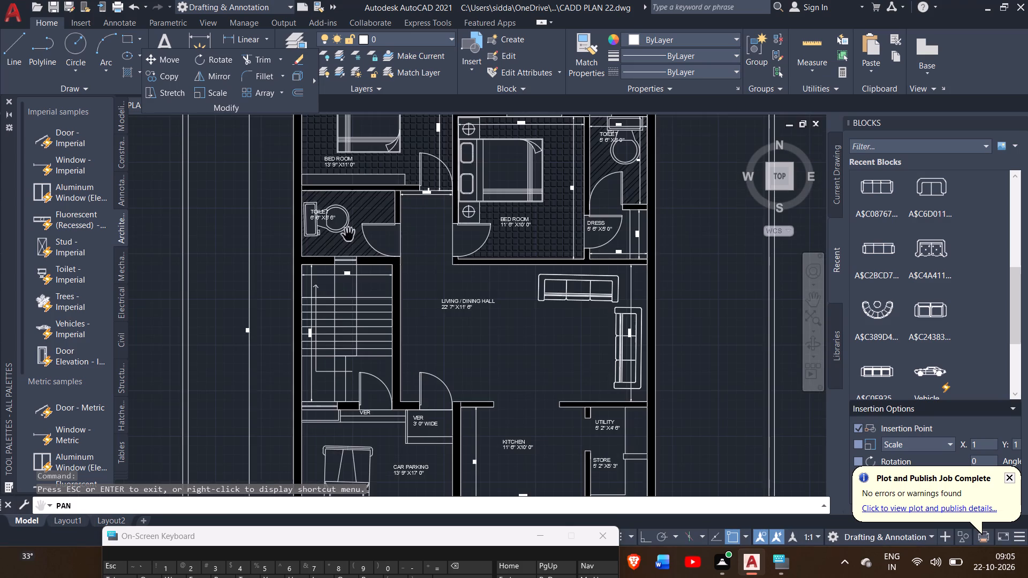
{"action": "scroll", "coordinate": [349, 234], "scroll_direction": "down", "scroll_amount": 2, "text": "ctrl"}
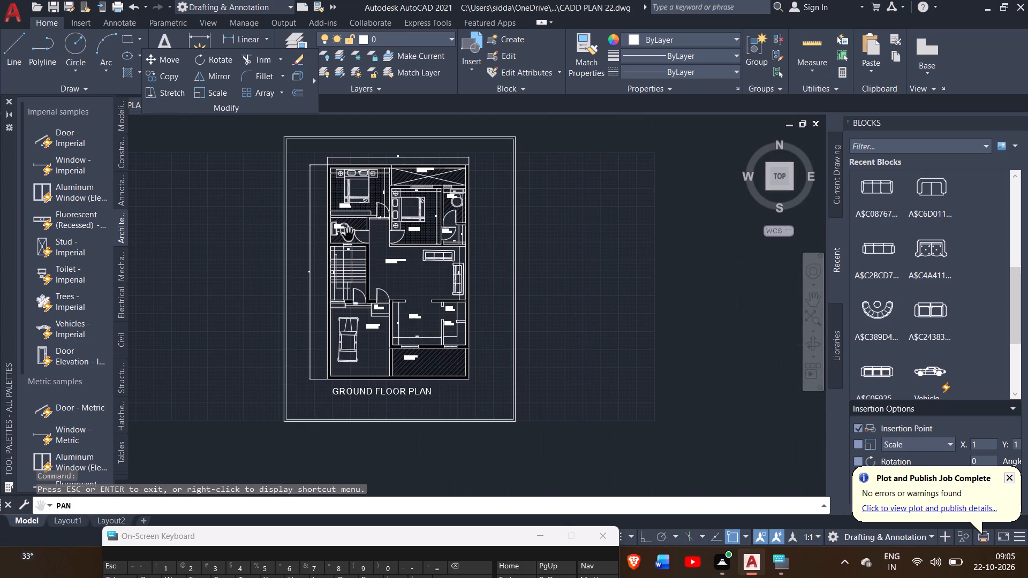